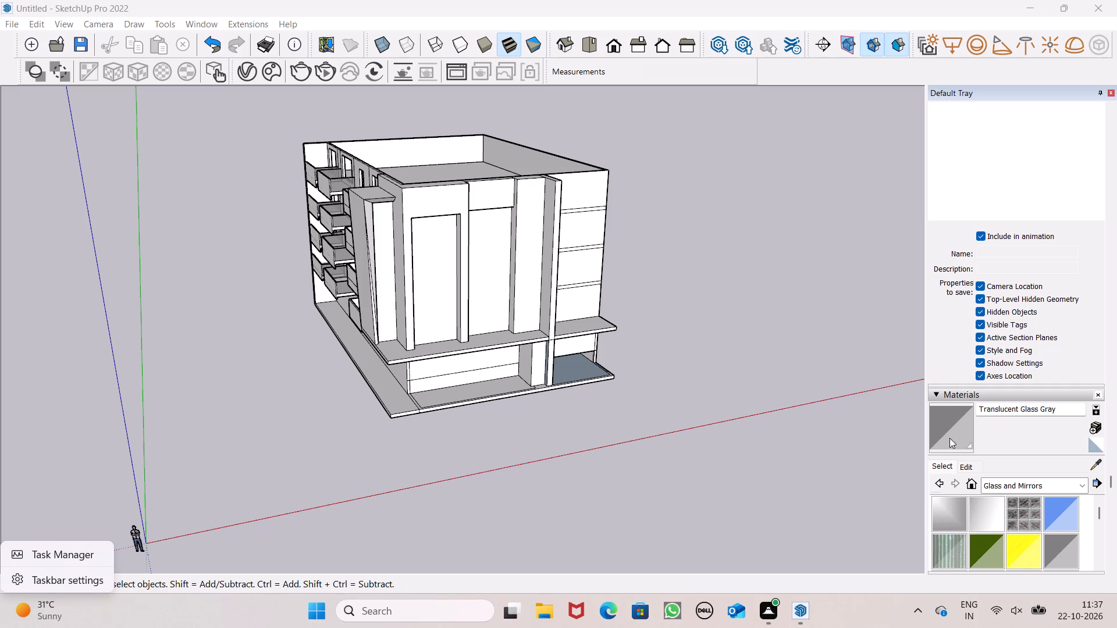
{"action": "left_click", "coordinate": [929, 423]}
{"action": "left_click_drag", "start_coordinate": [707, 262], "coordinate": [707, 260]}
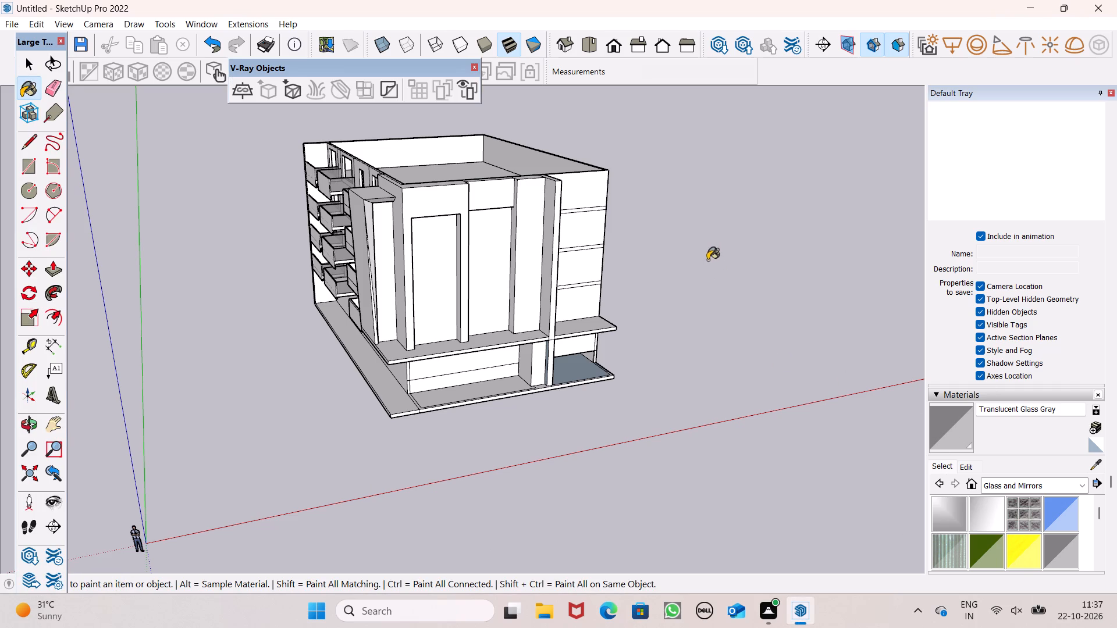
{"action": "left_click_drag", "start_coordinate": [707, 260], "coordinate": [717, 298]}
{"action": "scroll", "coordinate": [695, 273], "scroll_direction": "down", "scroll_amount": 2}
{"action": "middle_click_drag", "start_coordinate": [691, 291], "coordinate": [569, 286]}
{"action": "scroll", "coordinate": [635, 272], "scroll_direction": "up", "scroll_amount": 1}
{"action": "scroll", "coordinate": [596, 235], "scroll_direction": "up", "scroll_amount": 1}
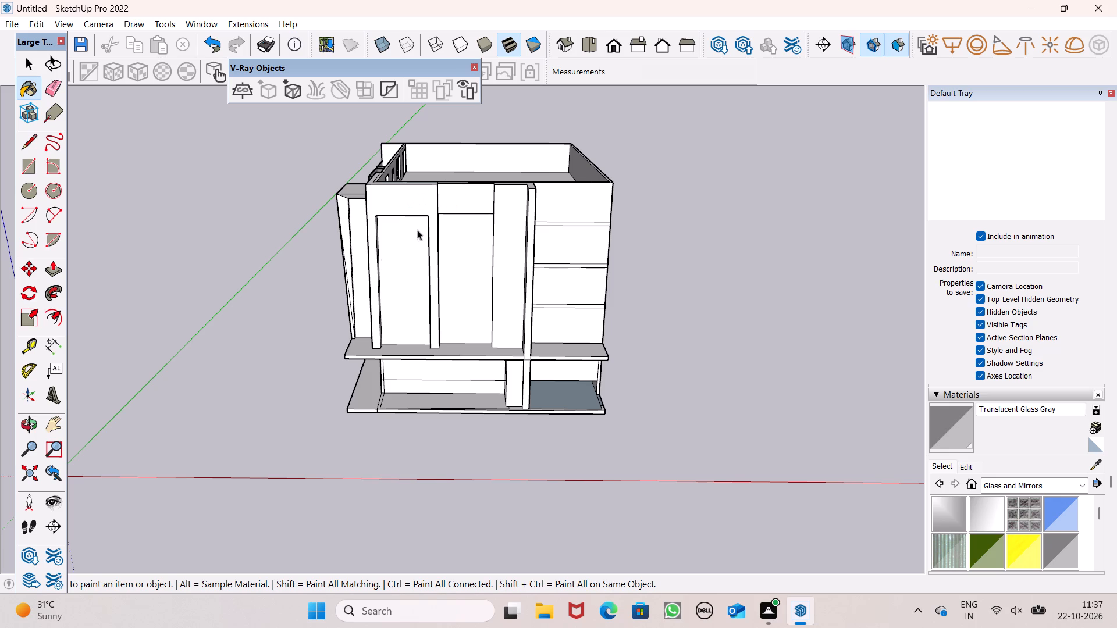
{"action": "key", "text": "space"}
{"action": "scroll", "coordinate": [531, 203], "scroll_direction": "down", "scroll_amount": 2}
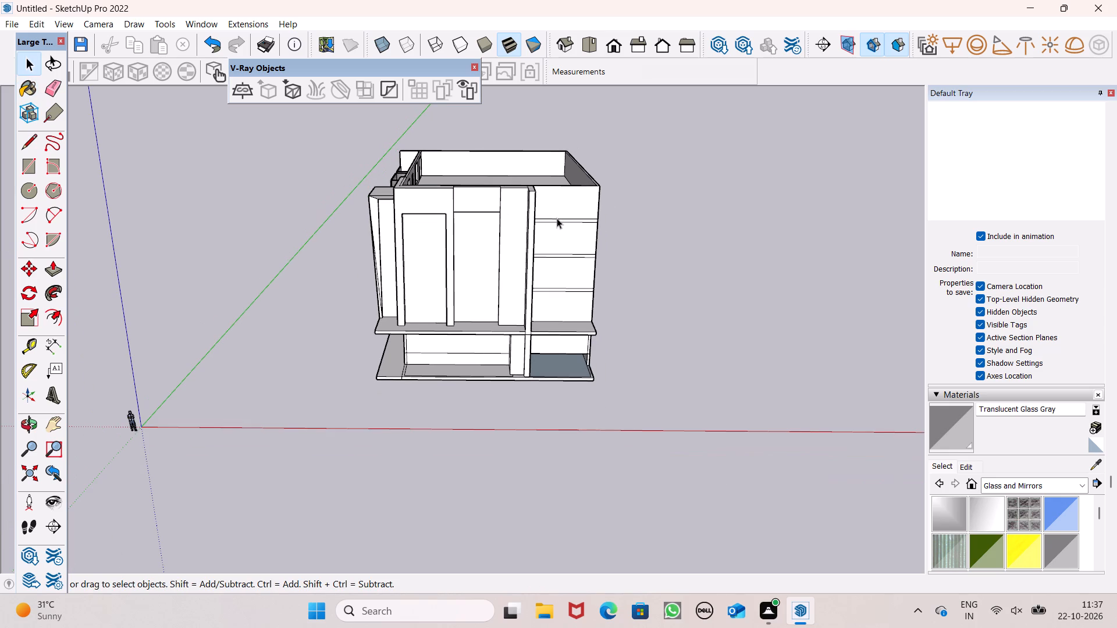
Push/Pull the narrow L-shaped parapet strip above the front corner frame upward by 3' 6 3/4".
{"action": "scroll", "coordinate": [510, 165], "scroll_direction": "up", "scroll_amount": 6}
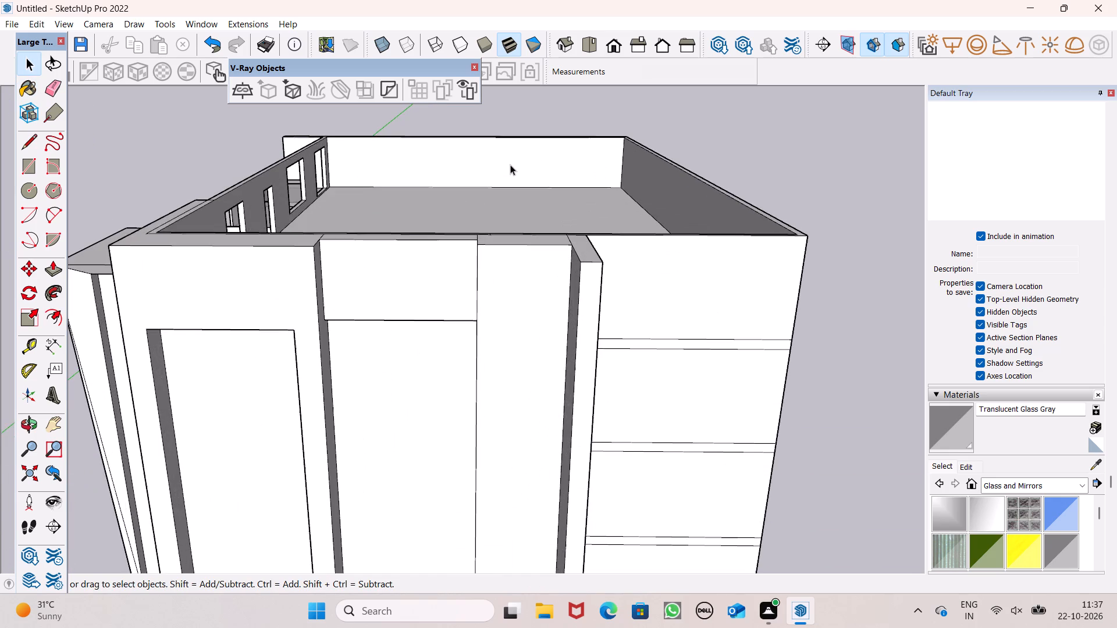
{"action": "scroll", "coordinate": [510, 165], "scroll_direction": "up", "scroll_amount": 1}
{"action": "scroll", "coordinate": [621, 197], "scroll_direction": "down", "scroll_amount": 4}
{"action": "middle_click_drag", "start_coordinate": [648, 243], "coordinate": [713, 377]}
{"action": "scroll", "coordinate": [684, 298], "scroll_direction": "down", "scroll_amount": 5}
{"action": "scroll", "coordinate": [480, 273], "scroll_direction": "up", "scroll_amount": 9}
{"action": "scroll", "coordinate": [634, 353], "scroll_direction": "up", "scroll_amount": 1}
{"action": "scroll", "coordinate": [529, 355], "scroll_direction": "down", "scroll_amount": 1}
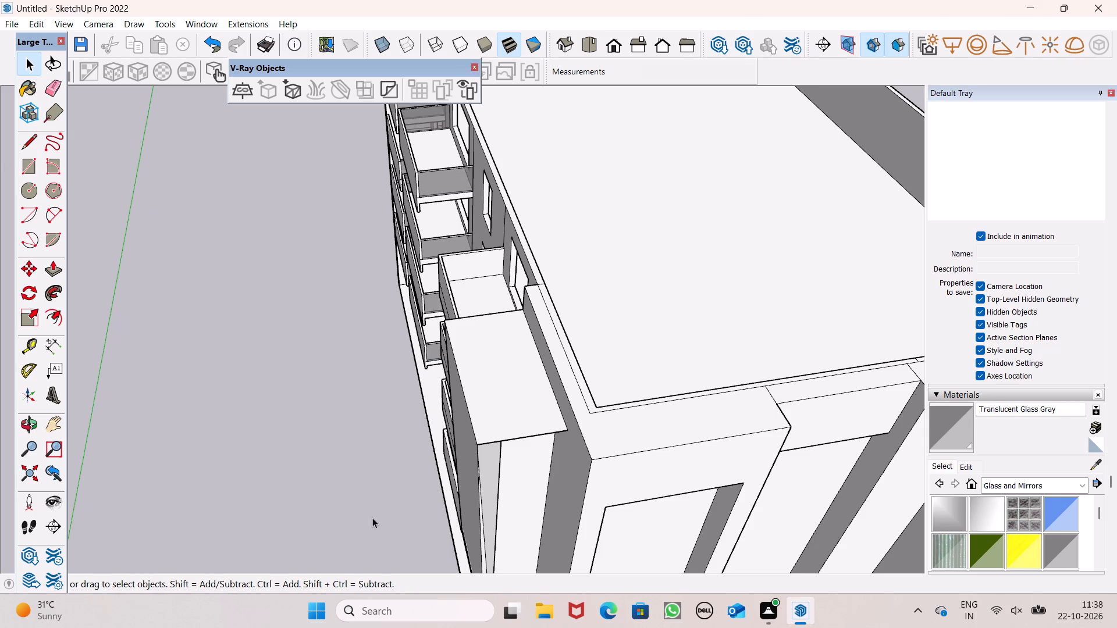
{"action": "left_click", "coordinate": [55, 269]}
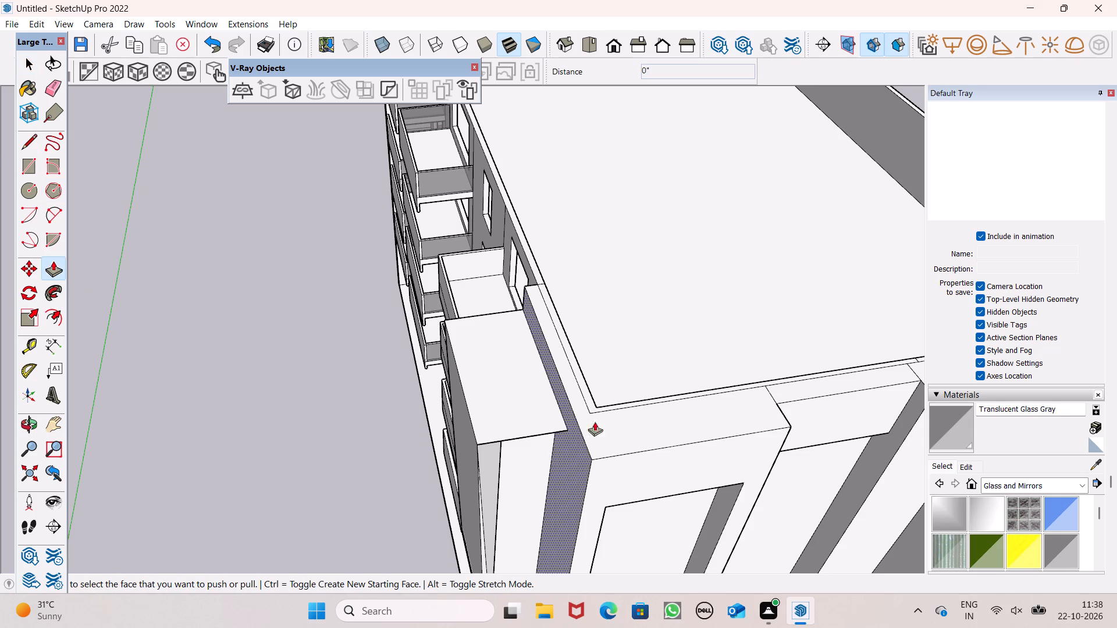
{"action": "scroll", "coordinate": [691, 390], "scroll_direction": "up", "scroll_amount": 4}
{"action": "left_click_drag", "start_coordinate": [529, 421], "coordinate": [536, 402]}
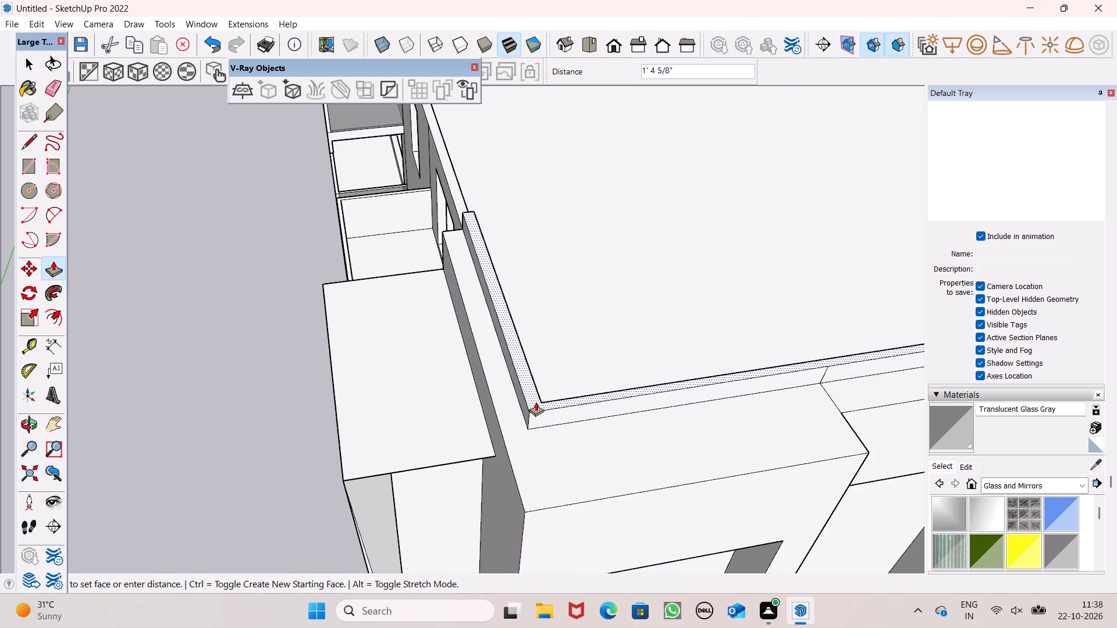
{"action": "left_click_drag", "start_coordinate": [536, 402], "coordinate": [540, 375]}
Raise the wide top face of the front corner frame by 3' 6 3/4", level with the raised parapet strip.
{"action": "scroll", "coordinate": [437, 372], "scroll_direction": "down", "scroll_amount": 6}
{"action": "middle_click_drag", "start_coordinate": [692, 446], "coordinate": [770, 410]}
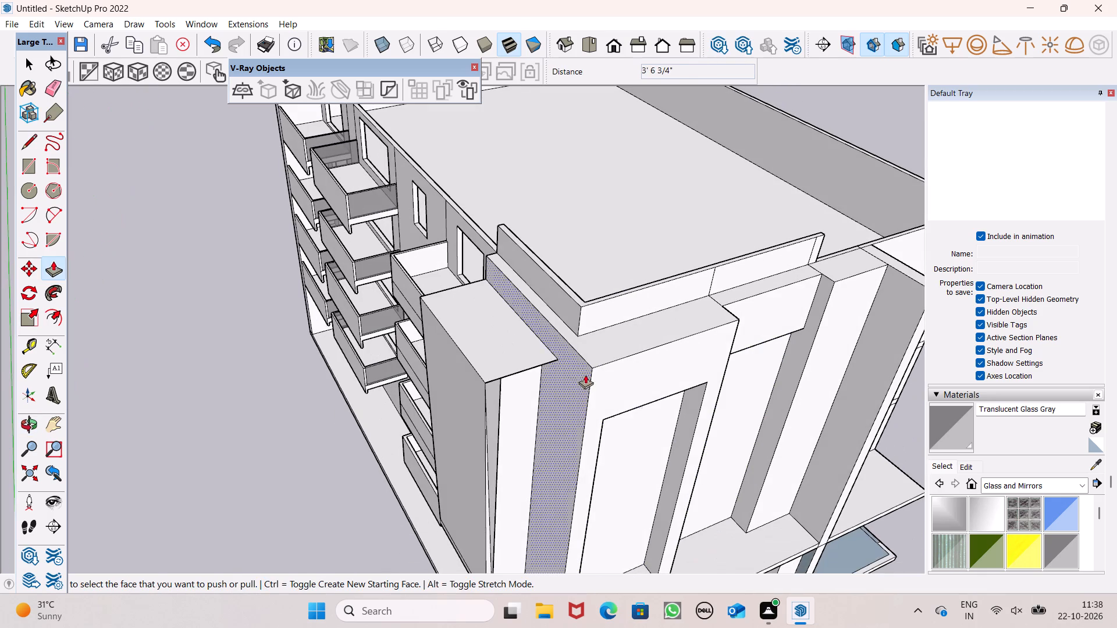
{"action": "scroll", "coordinate": [629, 263], "scroll_direction": "up", "scroll_amount": 5}
{"action": "left_click_drag", "start_coordinate": [570, 399], "coordinate": [571, 343]}
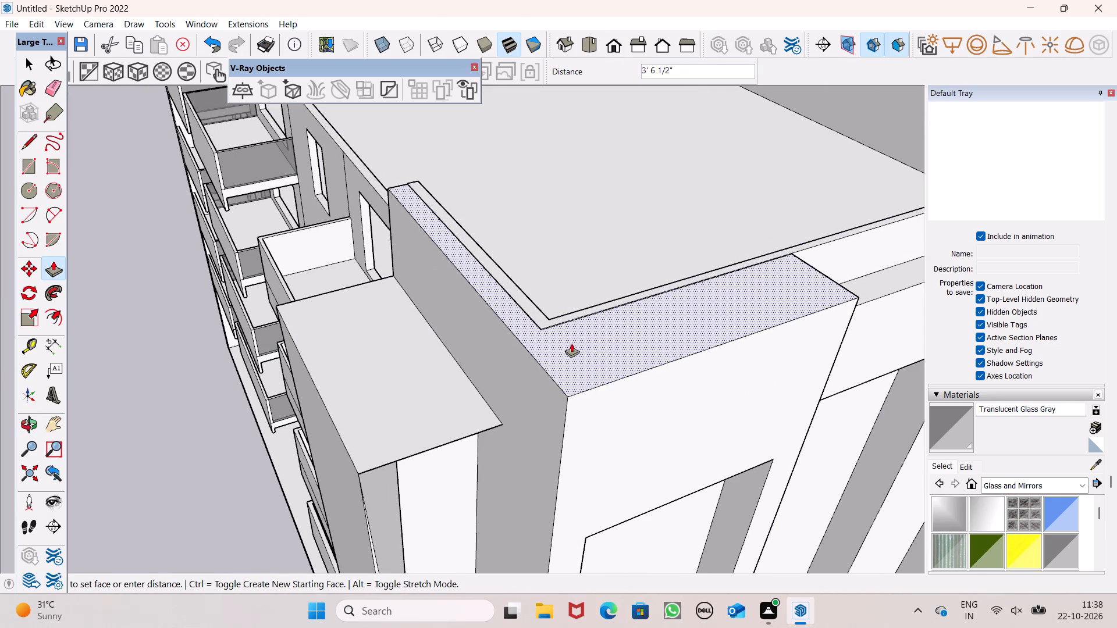
{"action": "left_click_drag", "start_coordinate": [571, 343], "coordinate": [557, 330]}
Raise the top face of the header beam beside the corner frame by 3' 6 3/4".
{"action": "scroll", "coordinate": [397, 304], "scroll_direction": "down", "scroll_amount": 7}
{"action": "middle_click_drag", "start_coordinate": [589, 345], "coordinate": [479, 159]}
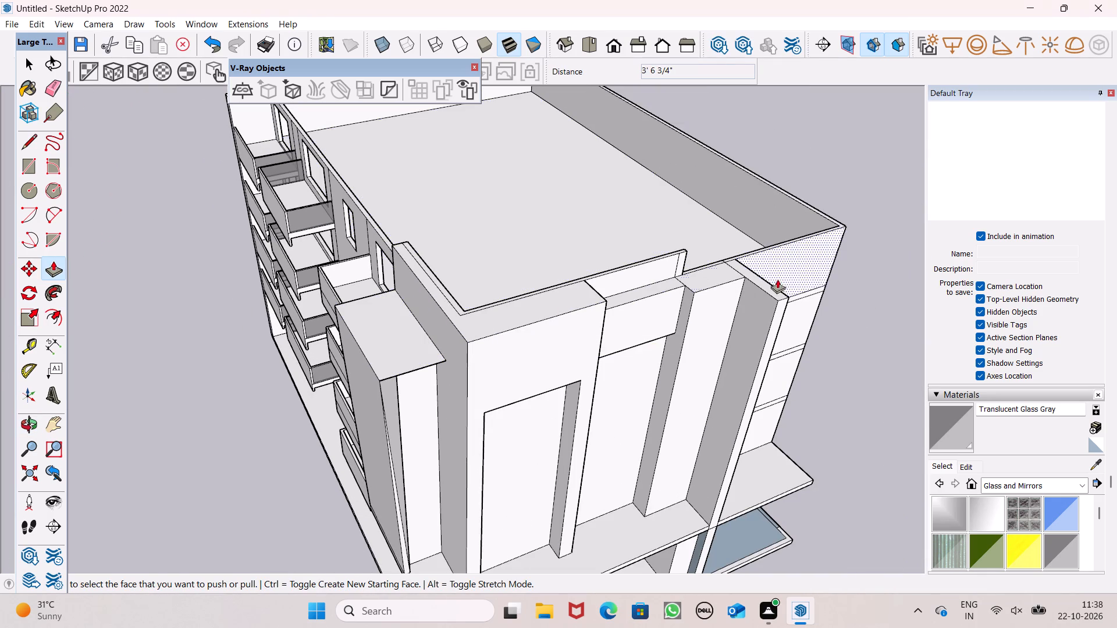
{"action": "scroll", "coordinate": [653, 269], "scroll_direction": "up", "scroll_amount": 6}
{"action": "left_click_drag", "start_coordinate": [654, 299], "coordinate": [602, 265]}
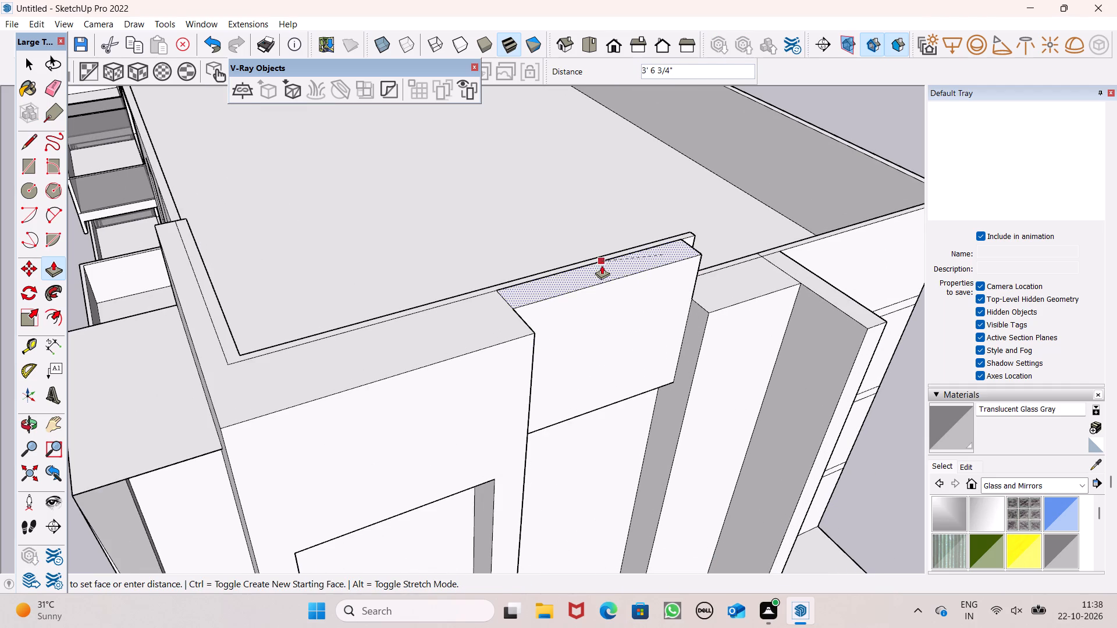
{"action": "left_click_drag", "start_coordinate": [602, 265], "coordinate": [600, 265]}
Raise the parapet section behind the wide front pilaster by 3' 6 3/4" and bring the remaining parapet strip to the same level.
{"action": "scroll", "coordinate": [661, 270], "scroll_direction": "down", "scroll_amount": 5}
{"action": "middle_click_drag", "start_coordinate": [819, 299], "coordinate": [445, 365]}
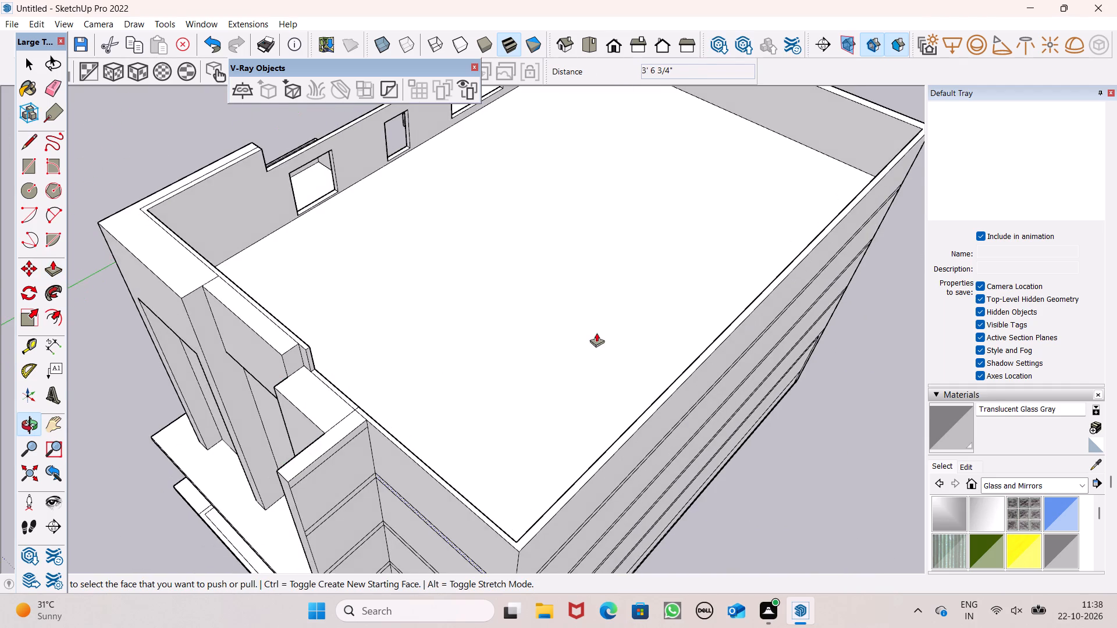
{"action": "scroll", "coordinate": [665, 330], "scroll_direction": "down", "scroll_amount": 5}
{"action": "scroll", "coordinate": [501, 444], "scroll_direction": "up", "scroll_amount": 6}
{"action": "middle_click_drag", "start_coordinate": [549, 411], "coordinate": [782, 504]}
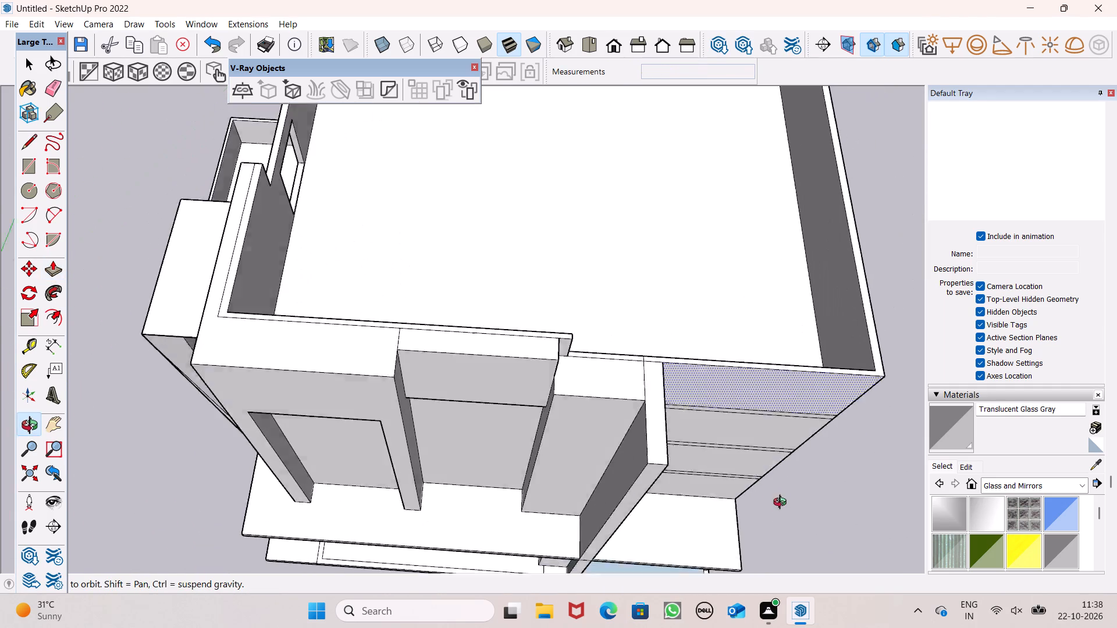
{"action": "middle_click_drag", "start_coordinate": [782, 504], "coordinate": [778, 498]}
{"action": "scroll", "coordinate": [649, 431], "scroll_direction": "up", "scroll_amount": 7}
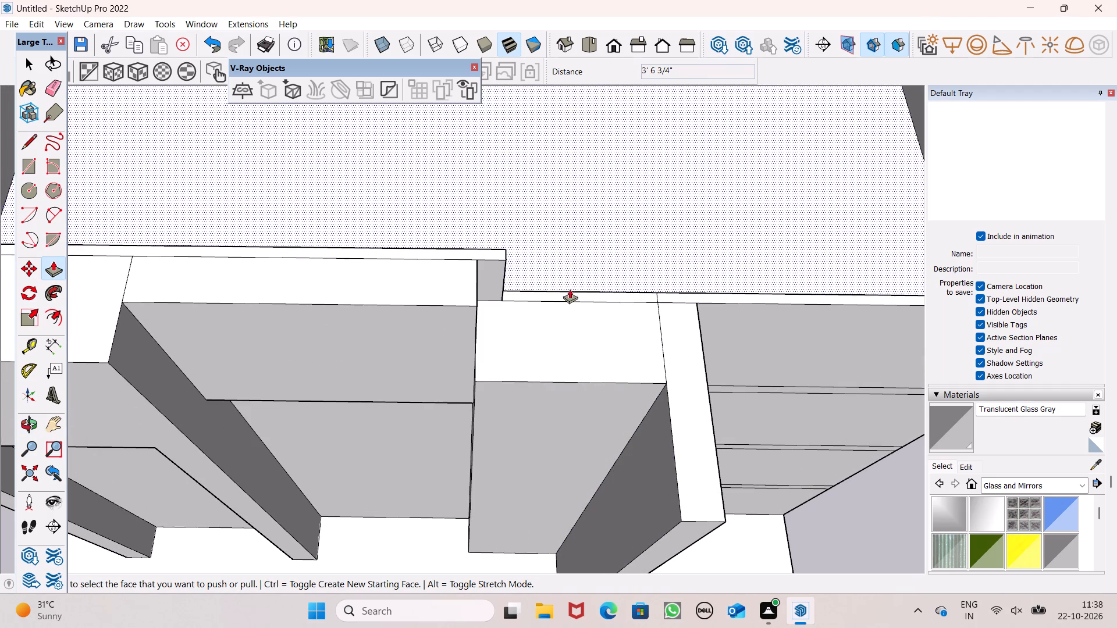
{"action": "left_click_drag", "start_coordinate": [563, 295], "coordinate": [495, 251]}
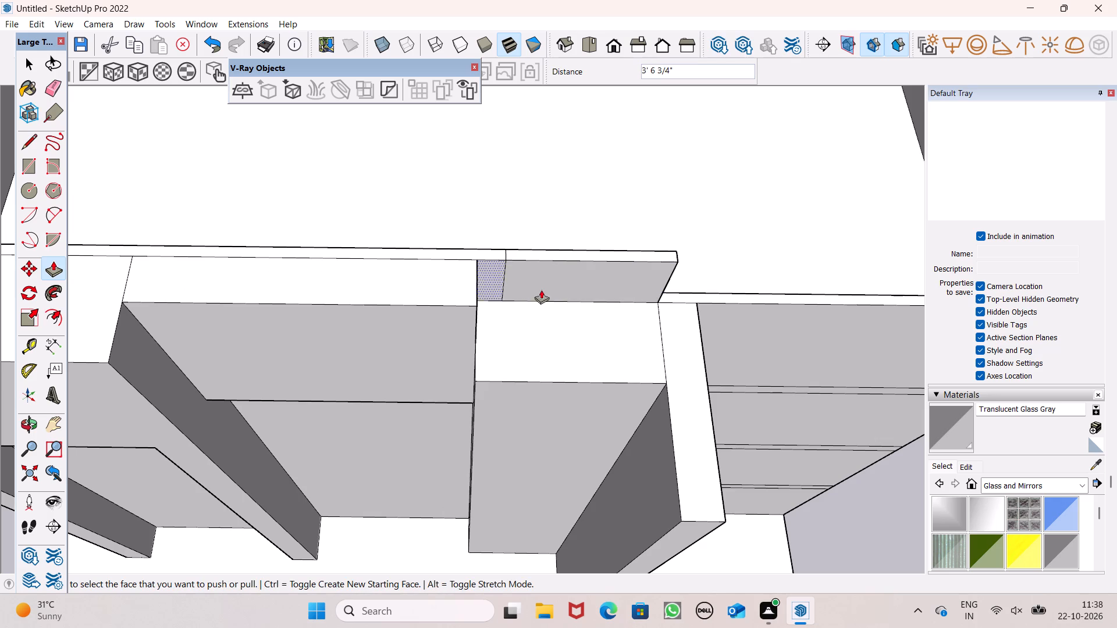
{"action": "left_click_drag", "start_coordinate": [688, 295], "coordinate": [644, 249]}
Raise the top face of the wide front pilaster by 3' 6 3/4", level with the parapet.
{"action": "scroll", "coordinate": [569, 285], "scroll_direction": "down", "scroll_amount": 2}
{"action": "middle_click_drag", "start_coordinate": [651, 318], "coordinate": [673, 229]}
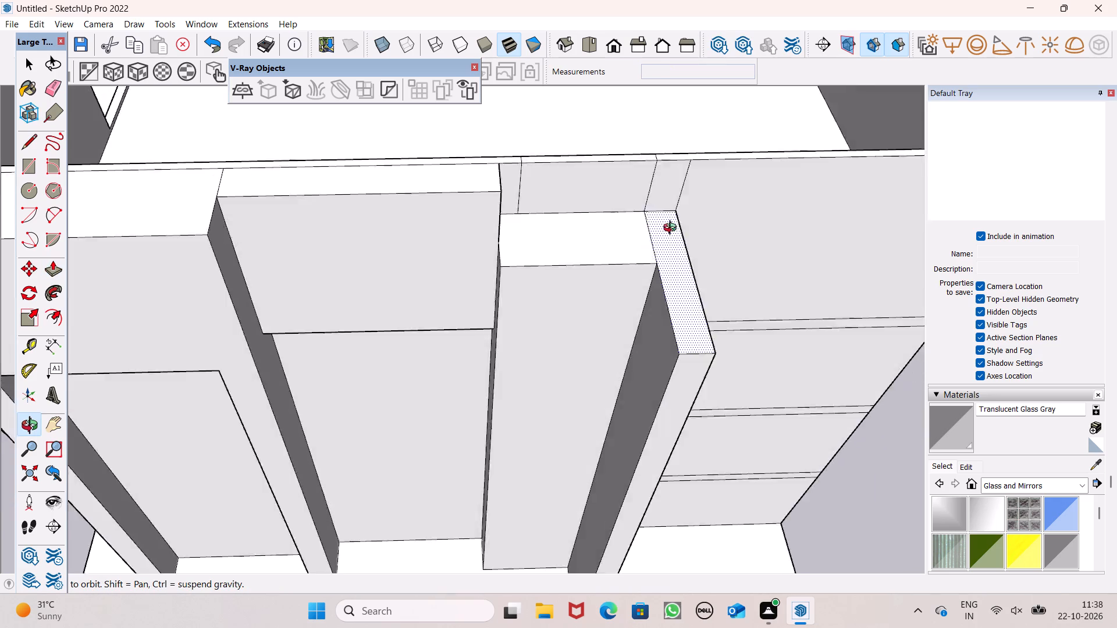
{"action": "middle_click_drag", "start_coordinate": [673, 229], "coordinate": [678, 107]}
{"action": "scroll", "coordinate": [682, 174], "scroll_direction": "down", "scroll_amount": 5}
{"action": "middle_click_drag", "start_coordinate": [631, 92], "coordinate": [604, 262]}
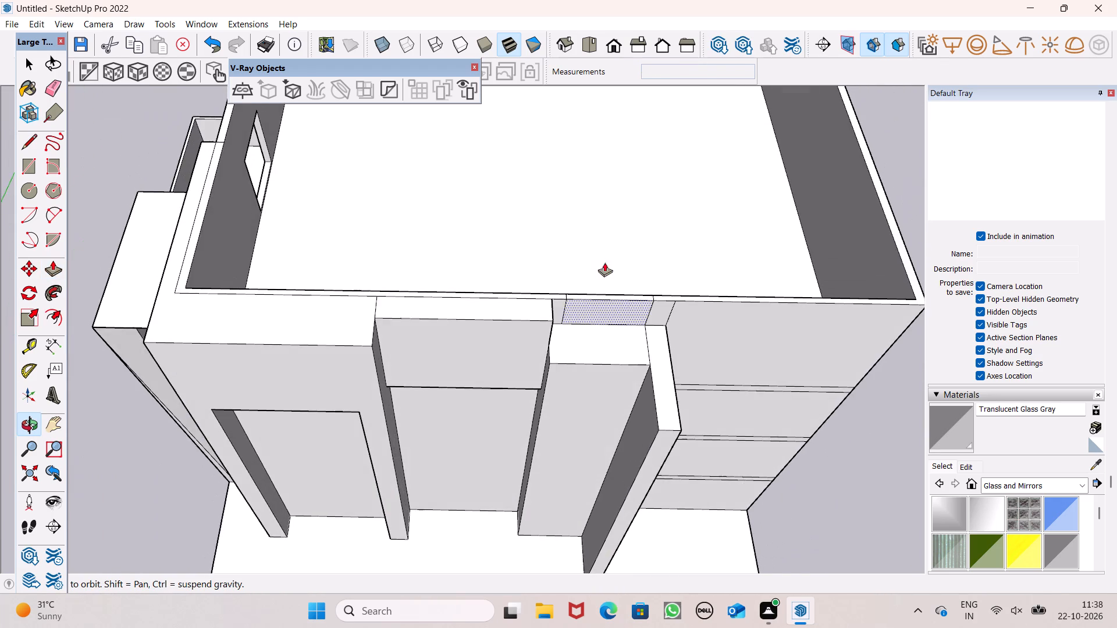
{"action": "middle_click_drag", "start_coordinate": [604, 262], "coordinate": [603, 262]}
{"action": "scroll", "coordinate": [636, 288], "scroll_direction": "up", "scroll_amount": 4}
{"action": "left_click_drag", "start_coordinate": [602, 373], "coordinate": [577, 320]}
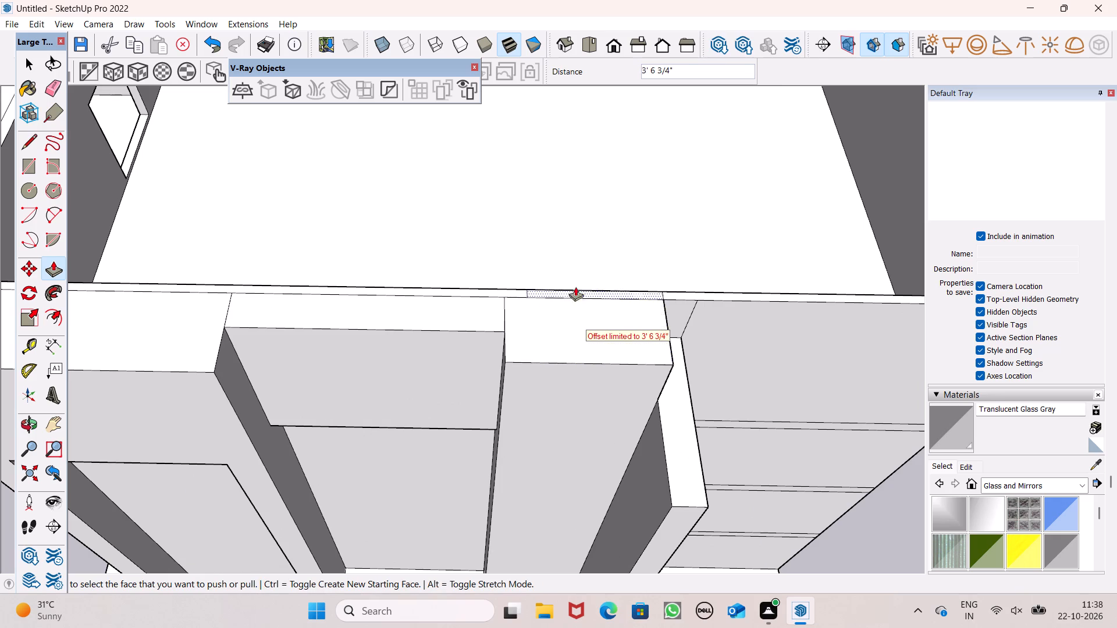
Extend the top band of the thin end fin sideways by about 19' 11 5/16" to form a canopy over the recessed bay.
{"action": "scroll", "coordinate": [557, 268], "scroll_direction": "down", "scroll_amount": 4}
{"action": "middle_click_drag", "start_coordinate": [736, 338], "coordinate": [514, 134]}
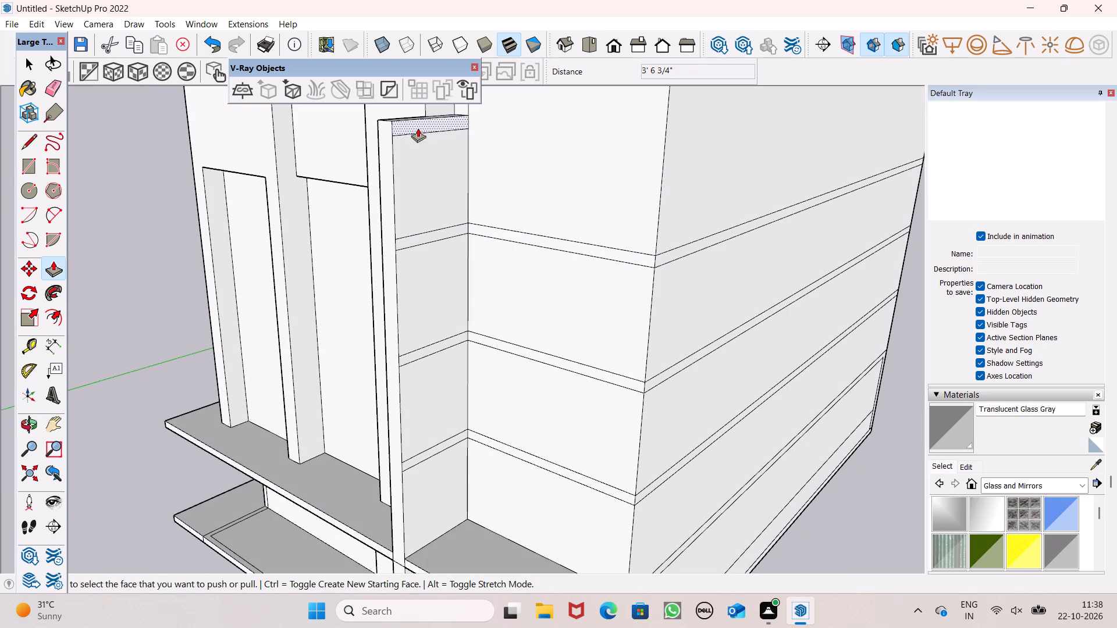
{"action": "left_click_drag", "start_coordinate": [418, 128], "coordinate": [622, 159]}
Push the underside of the header over the corner frame's tall front recess upward by 6' 2 1/8".
{"action": "scroll", "coordinate": [634, 259], "scroll_direction": "down", "scroll_amount": 4}
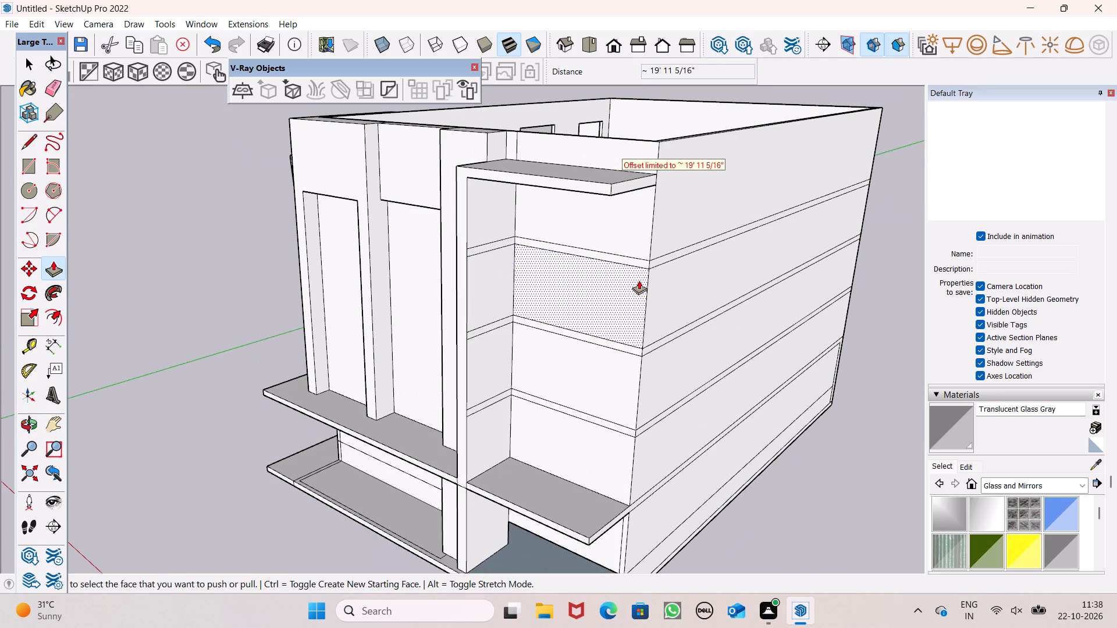
{"action": "scroll", "coordinate": [643, 278], "scroll_direction": "down", "scroll_amount": 1}
{"action": "middle_click_drag", "start_coordinate": [646, 272], "coordinate": [713, 344]}
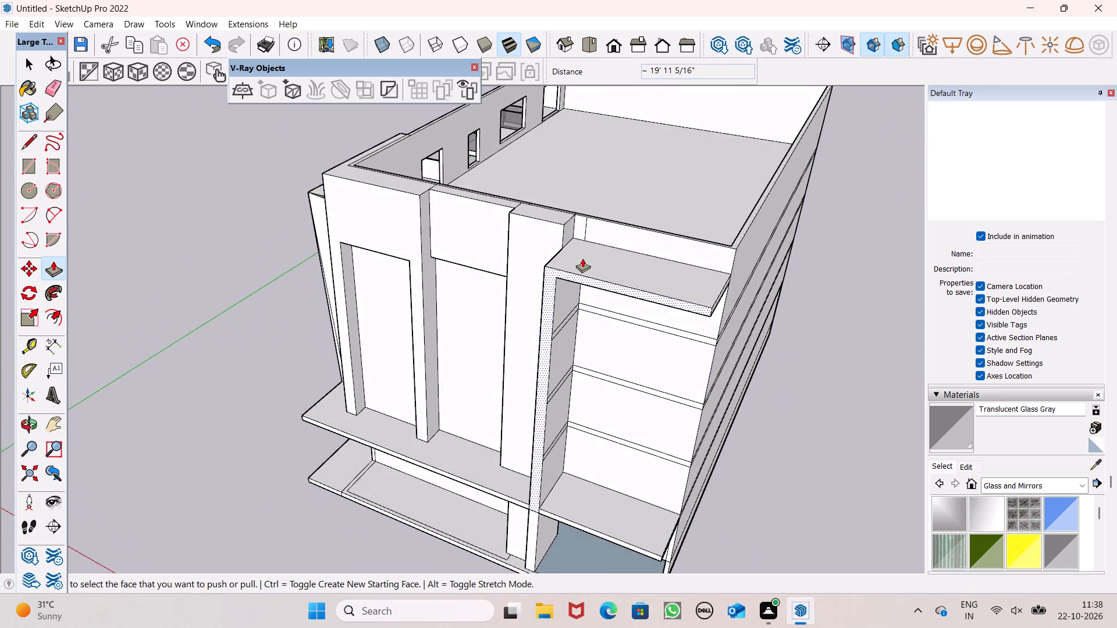
{"action": "scroll", "coordinate": [582, 258], "scroll_direction": "up", "scroll_amount": 7}
{"action": "scroll", "coordinate": [664, 266], "scroll_direction": "down", "scroll_amount": 3}
{"action": "middle_click_drag", "start_coordinate": [666, 252], "coordinate": [700, 240]}
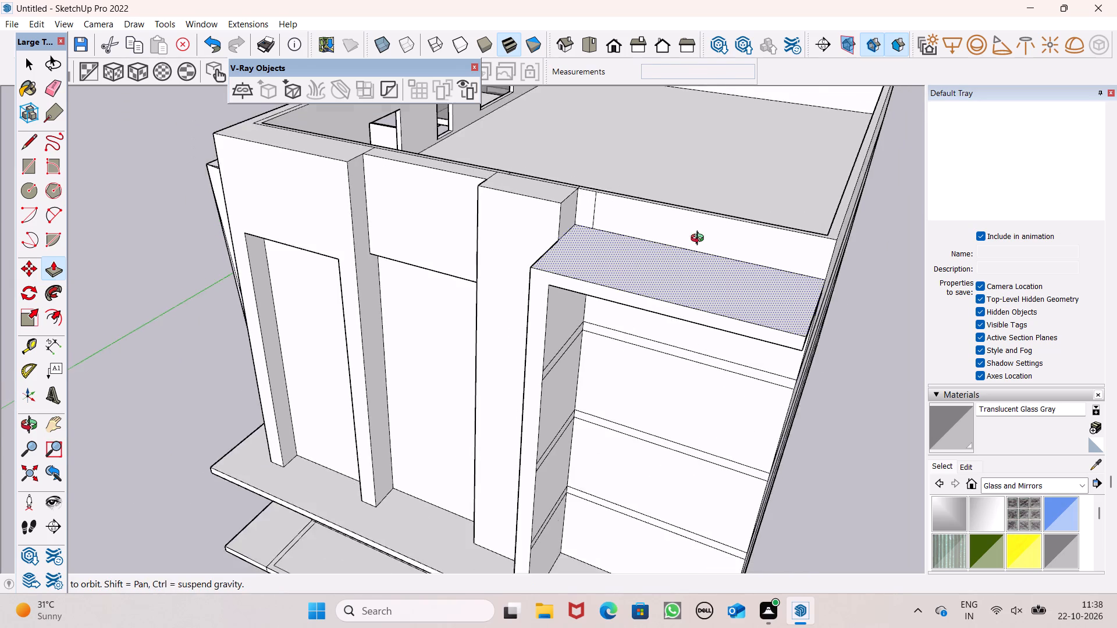
{"action": "middle_click_drag", "start_coordinate": [700, 240], "coordinate": [783, 210]}
{"action": "middle_click_drag", "start_coordinate": [467, 208], "coordinate": [487, 178]}
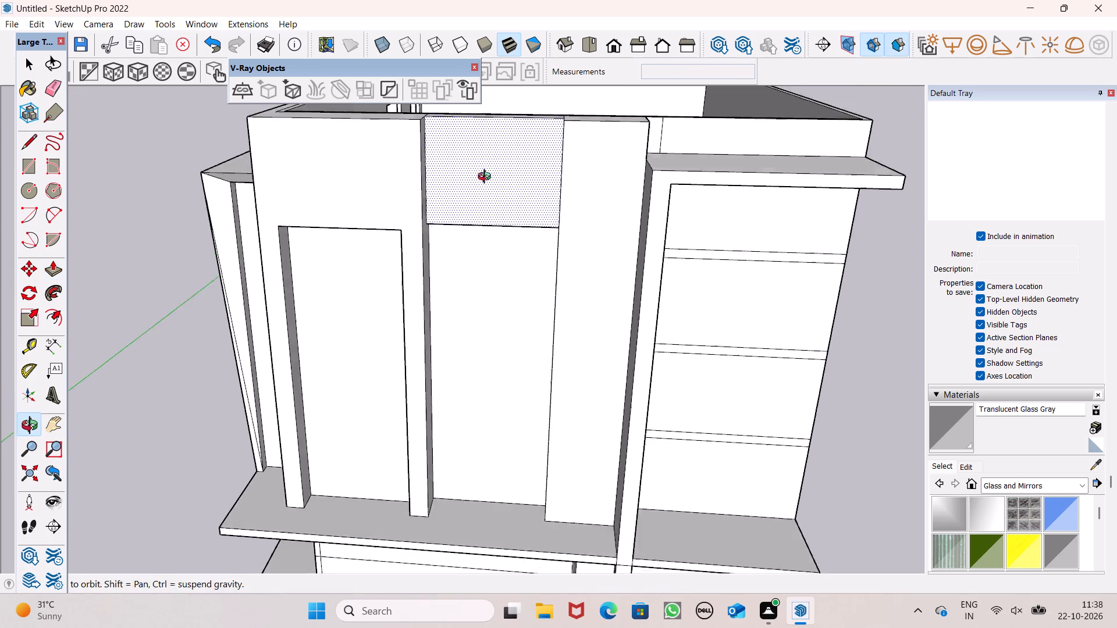
{"action": "middle_click_drag", "start_coordinate": [487, 178], "coordinate": [568, 55]}
{"action": "scroll", "coordinate": [568, 55], "scroll_direction": "up", "scroll_amount": 1}
{"action": "scroll", "coordinate": [536, 266], "scroll_direction": "down", "scroll_amount": 7}
{"action": "scroll", "coordinate": [500, 176], "scroll_direction": "up", "scroll_amount": 8}
{"action": "middle_click_drag", "start_coordinate": [497, 185], "coordinate": [531, 85]}
{"action": "scroll", "coordinate": [531, 92], "scroll_direction": "up", "scroll_amount": 1}
{"action": "left_click_drag", "start_coordinate": [478, 180], "coordinate": [473, 124]}
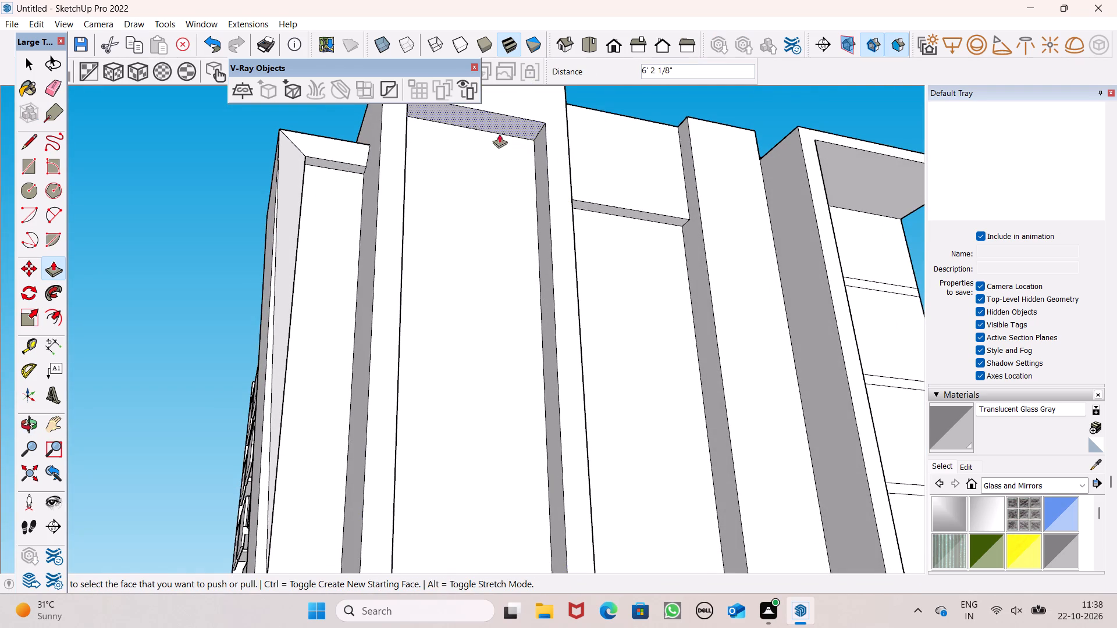
Raise the underside of the middle recess's header to the level of the adjacent corner frame's header.
{"action": "left_click_drag", "start_coordinate": [619, 214], "coordinate": [567, 171]}
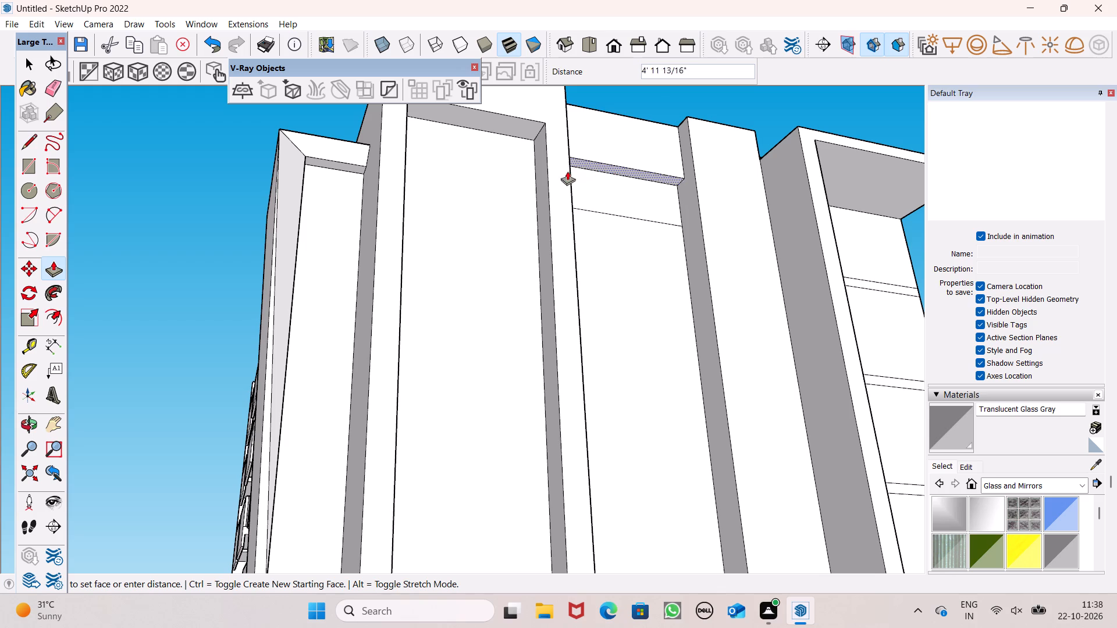
{"action": "left_click_drag", "start_coordinate": [567, 171], "coordinate": [531, 148]}
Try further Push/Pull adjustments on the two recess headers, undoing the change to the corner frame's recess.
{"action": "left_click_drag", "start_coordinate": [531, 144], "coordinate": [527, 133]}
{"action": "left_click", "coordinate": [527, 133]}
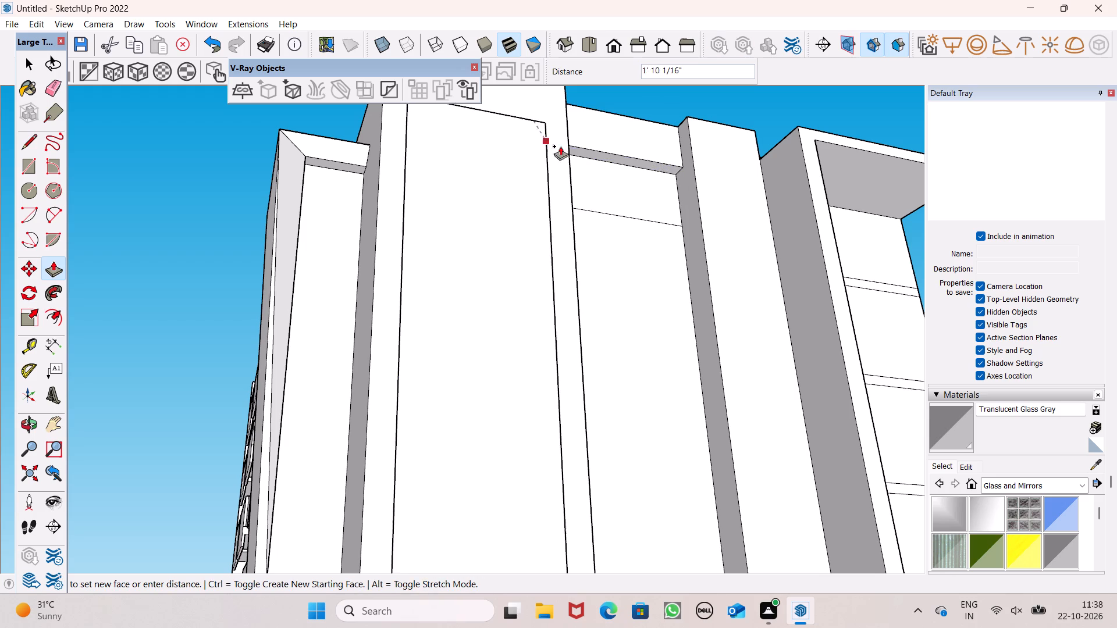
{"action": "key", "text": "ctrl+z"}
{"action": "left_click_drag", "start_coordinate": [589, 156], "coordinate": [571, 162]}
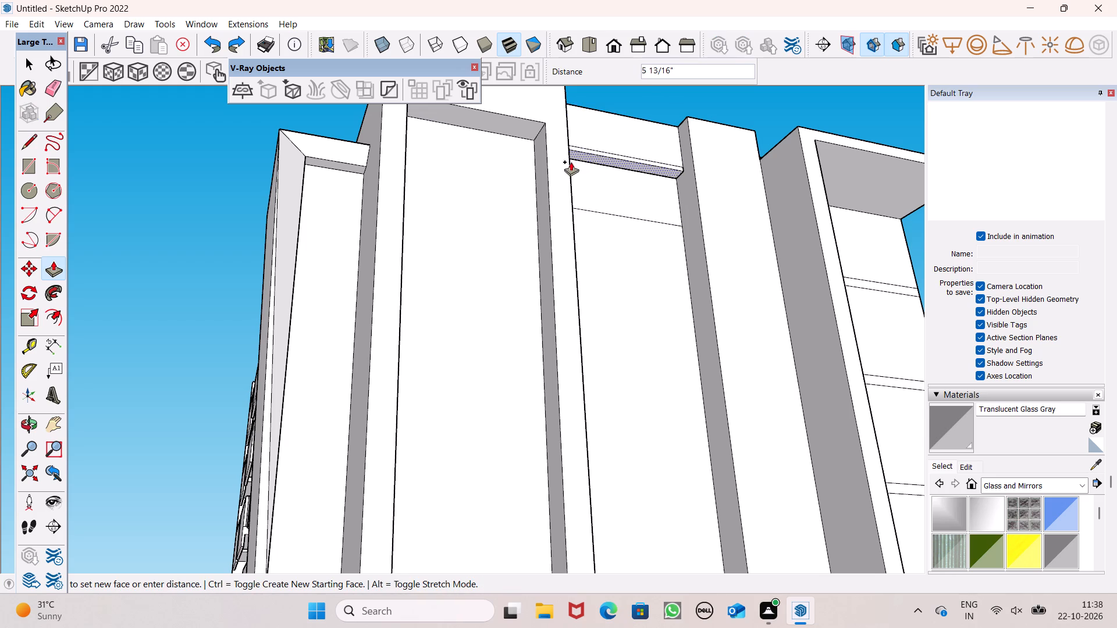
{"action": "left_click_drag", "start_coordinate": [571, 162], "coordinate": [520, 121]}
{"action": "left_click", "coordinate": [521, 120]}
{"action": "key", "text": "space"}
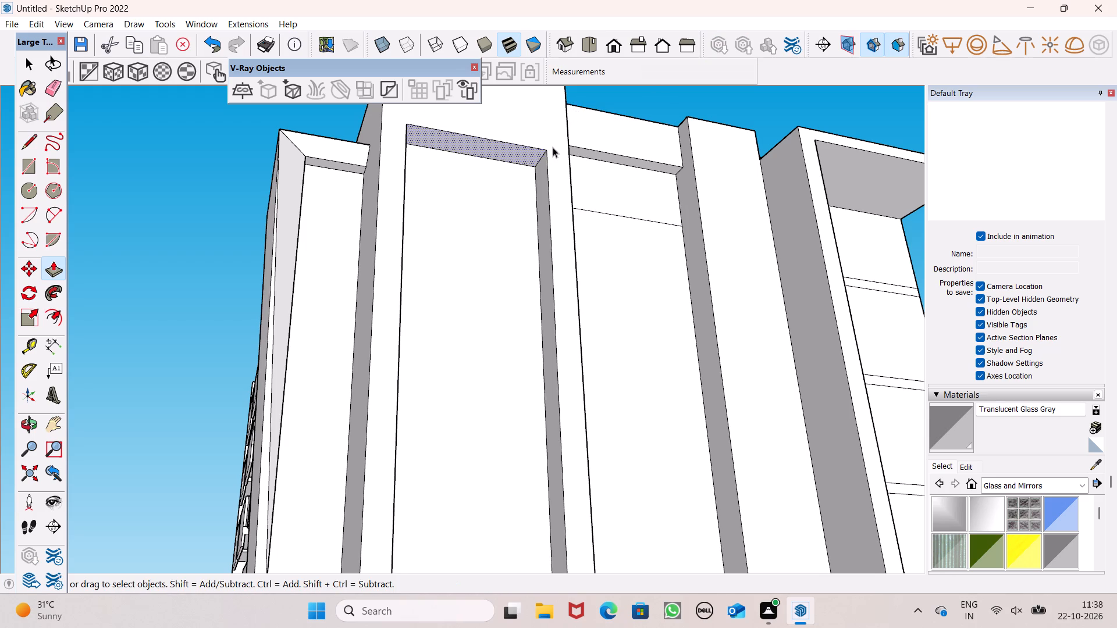
Erase the leftover horizontal edge in the middle recess and the stray vertical edge on the parapet above the canopy.
{"action": "scroll", "coordinate": [557, 174], "scroll_direction": "down", "scroll_amount": 6}
{"action": "middle_click_drag", "start_coordinate": [639, 251], "coordinate": [429, 484]}
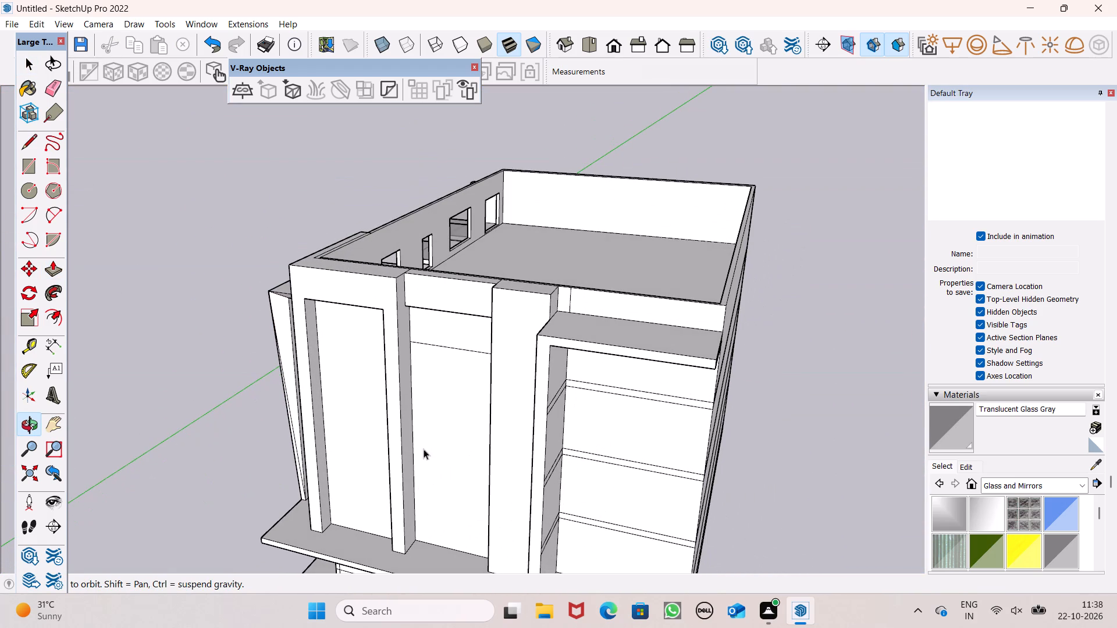
{"action": "key", "text": "space"}
{"action": "left_click", "coordinate": [43, 93]}
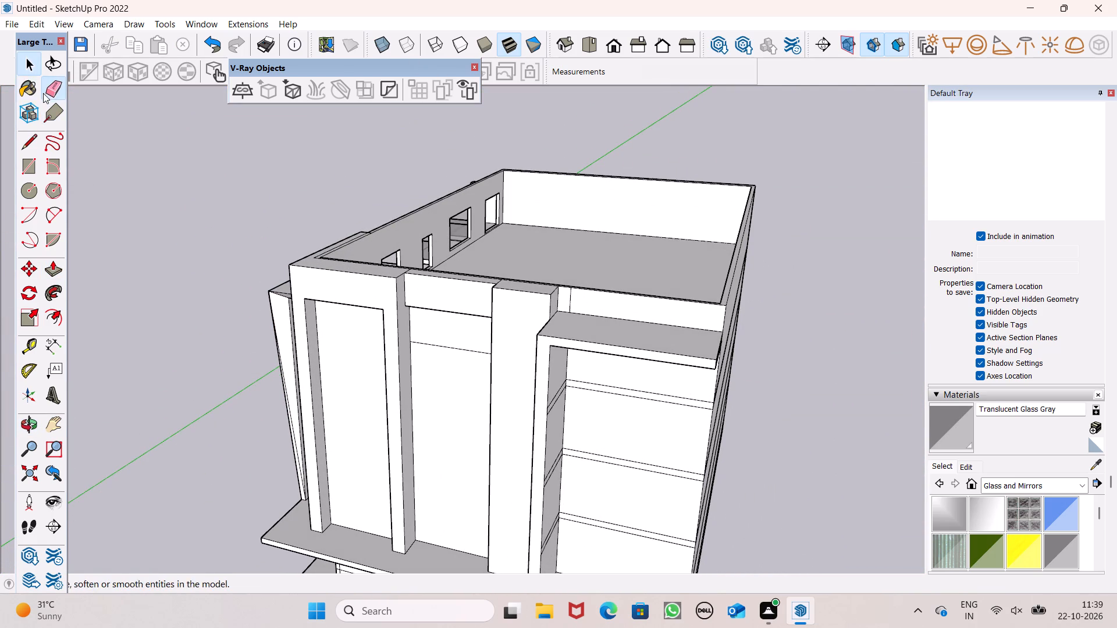
{"action": "scroll", "coordinate": [352, 330], "scroll_direction": "up", "scroll_amount": 5}
{"action": "left_click_drag", "start_coordinate": [485, 352], "coordinate": [484, 359]}
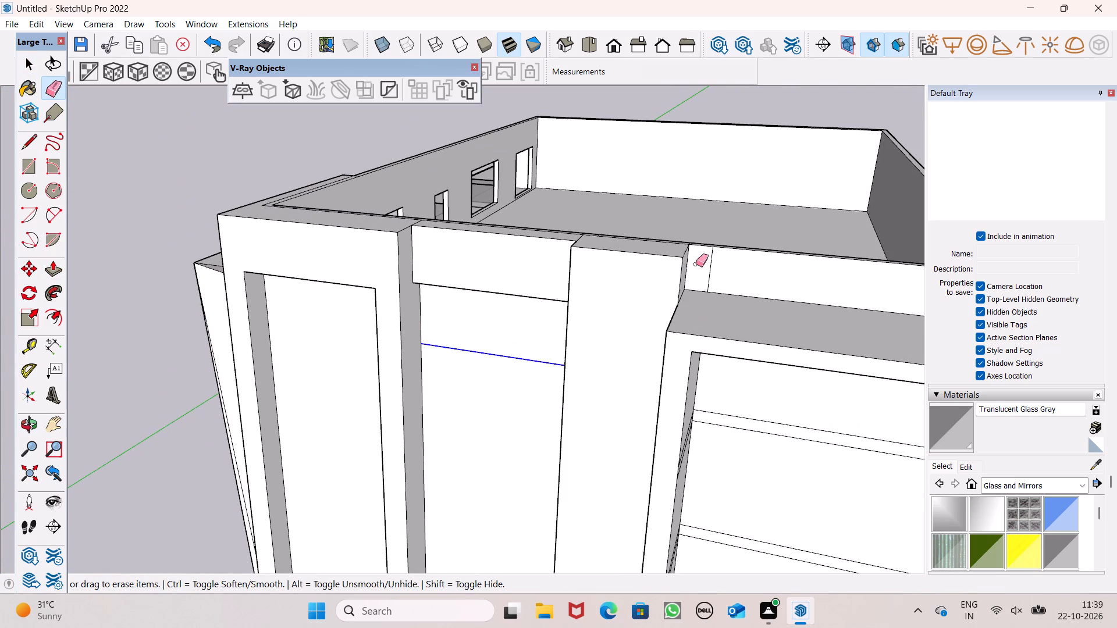
{"action": "left_click_drag", "start_coordinate": [716, 270], "coordinate": [706, 267]}
Examine the front façade, new canopy and side wall from several angles.
{"action": "middle_click_drag", "start_coordinate": [747, 315], "coordinate": [681, 248]}
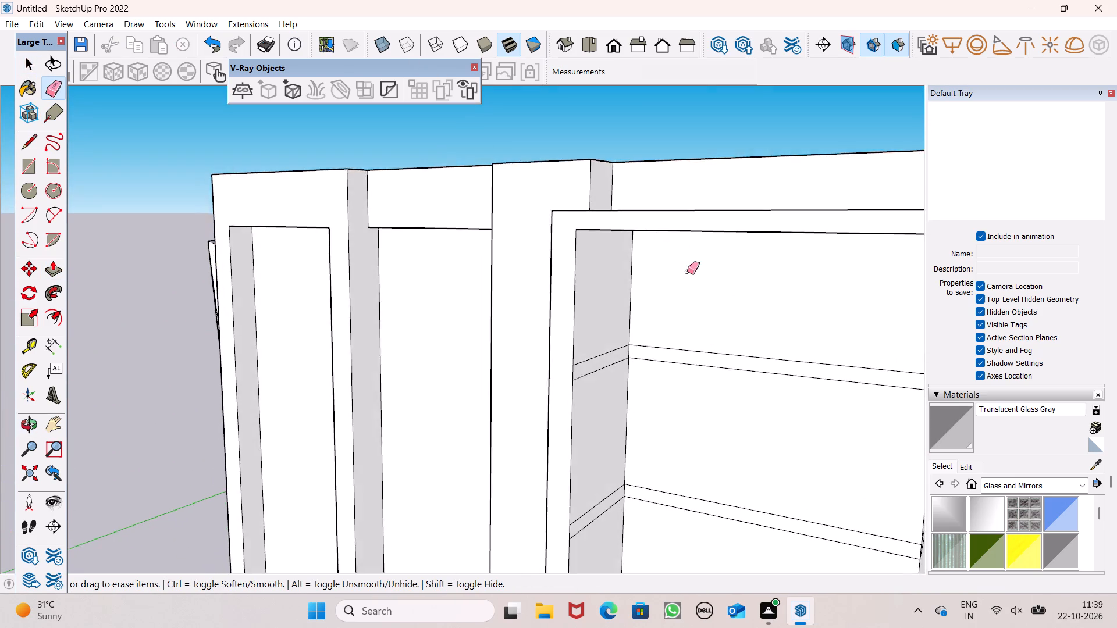
{"action": "scroll", "coordinate": [688, 273], "scroll_direction": "down", "scroll_amount": 8}
{"action": "middle_click_drag", "start_coordinate": [710, 313], "coordinate": [784, 299]}
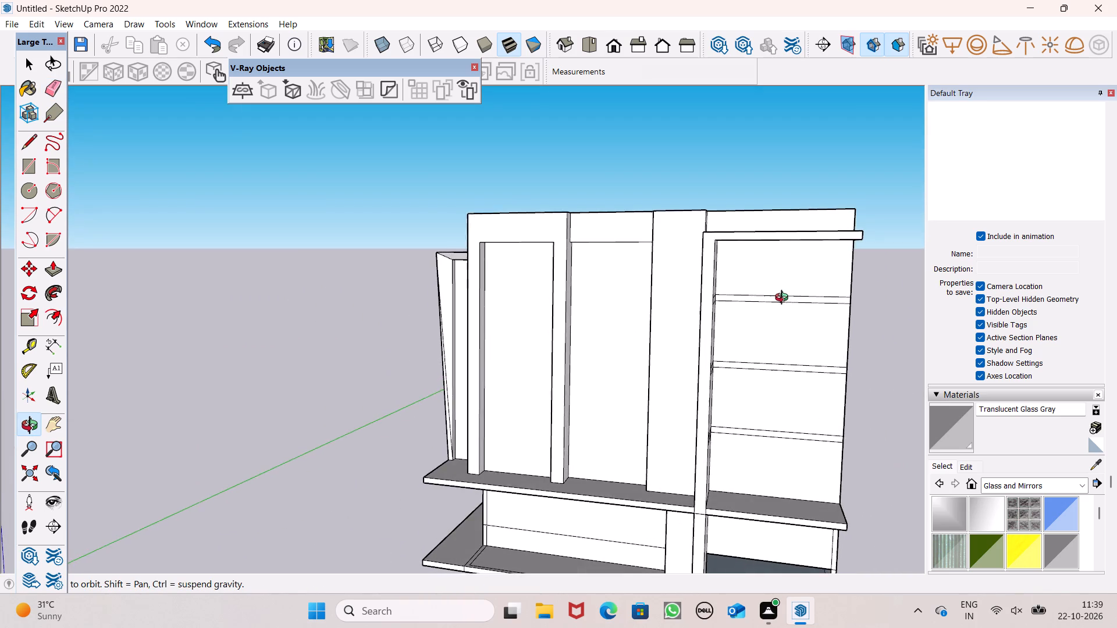
{"action": "middle_click_drag", "start_coordinate": [784, 299], "coordinate": [786, 320]}
{"action": "middle_click", "coordinate": [786, 320]}
{"action": "middle_click_drag", "start_coordinate": [786, 320], "coordinate": [771, 292]}
{"action": "scroll", "coordinate": [655, 309], "scroll_direction": "down", "scroll_amount": 1}
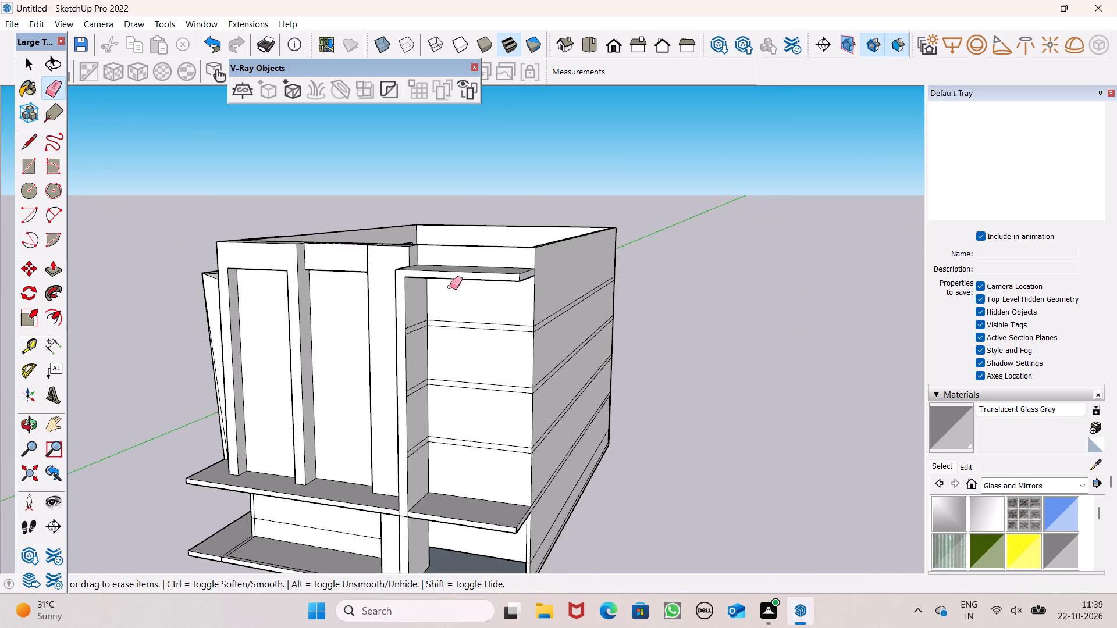
Push/Pull the underside of the canopy downward by about 1' 5 7/8" to thicken it.
{"action": "middle_click_drag", "start_coordinate": [451, 270], "coordinate": [510, 163]}
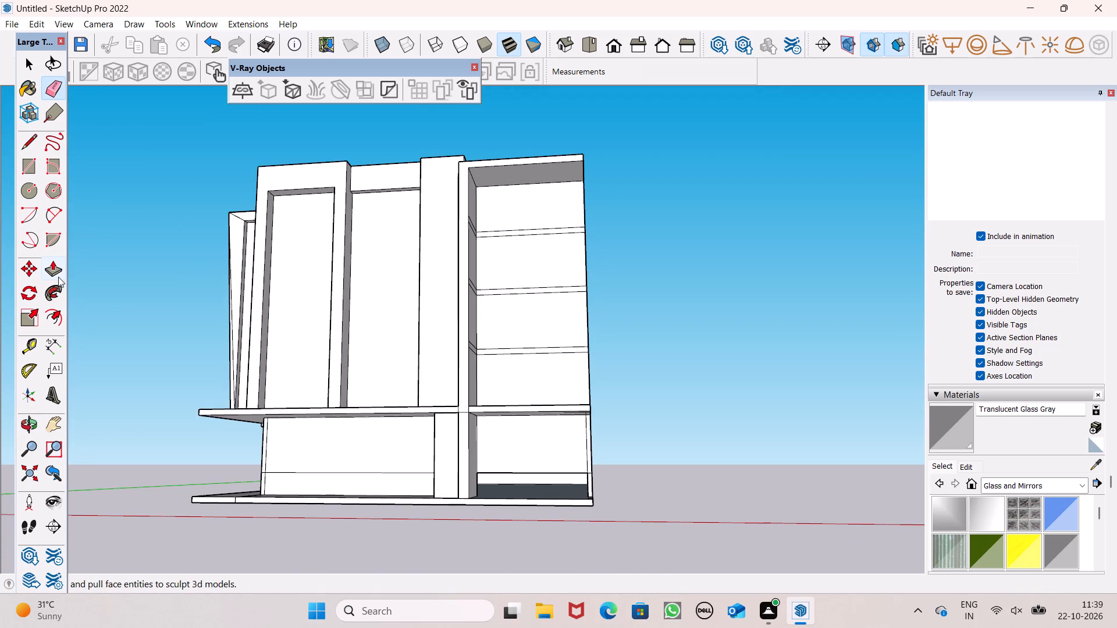
{"action": "left_click", "coordinate": [58, 277]}
{"action": "scroll", "coordinate": [311, 171], "scroll_direction": "up", "scroll_amount": 7}
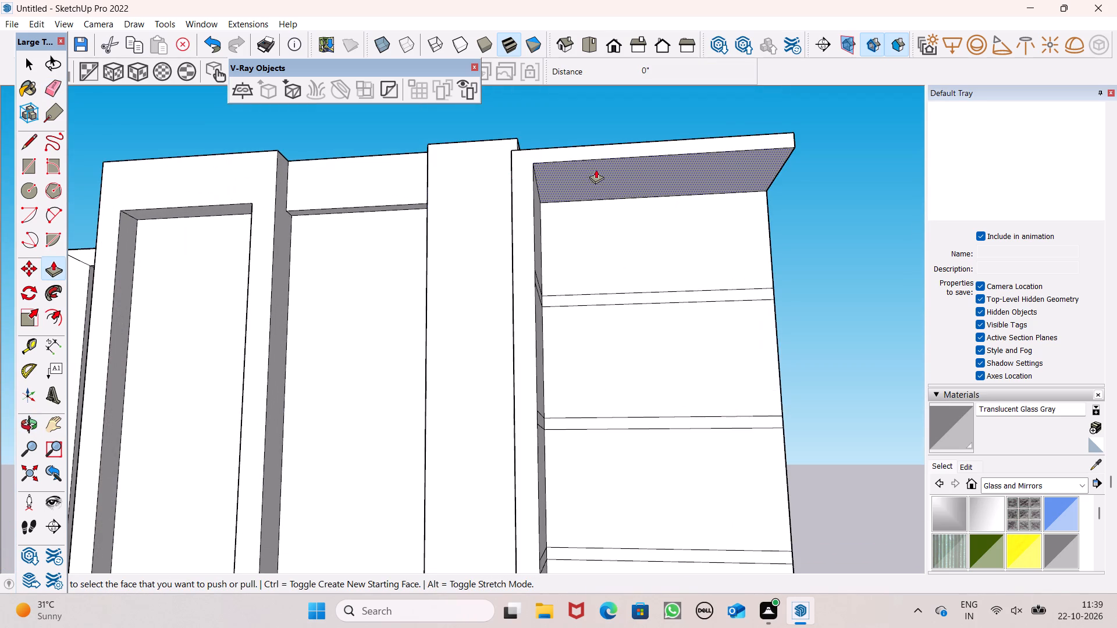
{"action": "left_click_drag", "start_coordinate": [595, 170], "coordinate": [593, 187]}
Scale the canopy's underside face from the middle of its front edge, after undoing a first corner scaling of 0.99.
{"action": "middle_click_drag", "start_coordinate": [596, 235], "coordinate": [600, 299]}
{"action": "scroll", "coordinate": [596, 298], "scroll_direction": "up", "scroll_amount": 1}
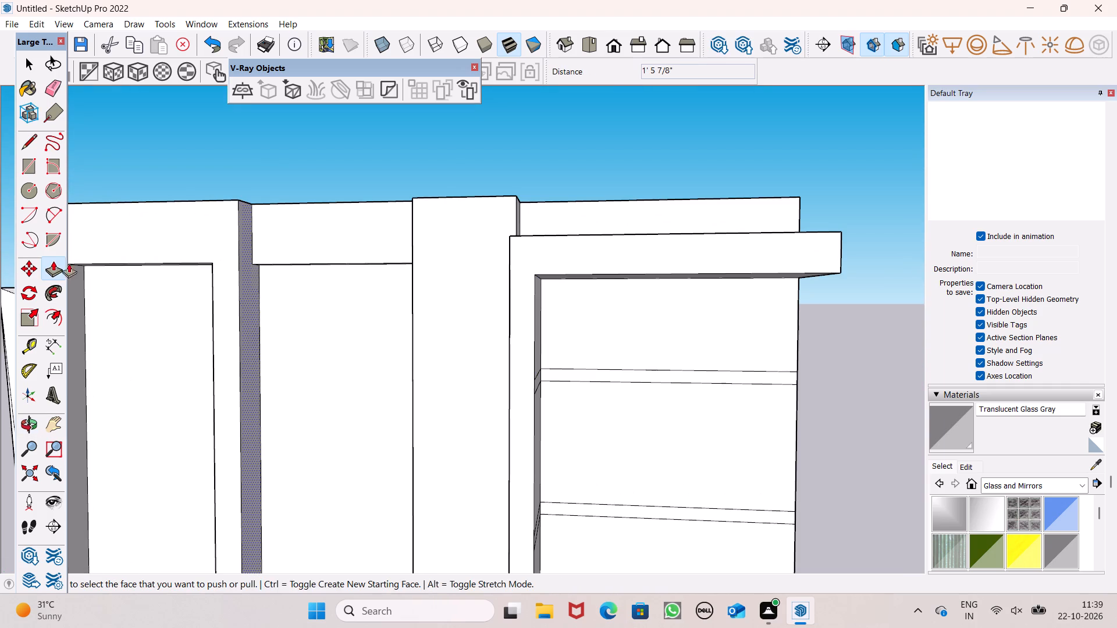
{"action": "left_click", "coordinate": [22, 323]}
{"action": "middle_click_drag", "start_coordinate": [649, 278], "coordinate": [651, 255]}
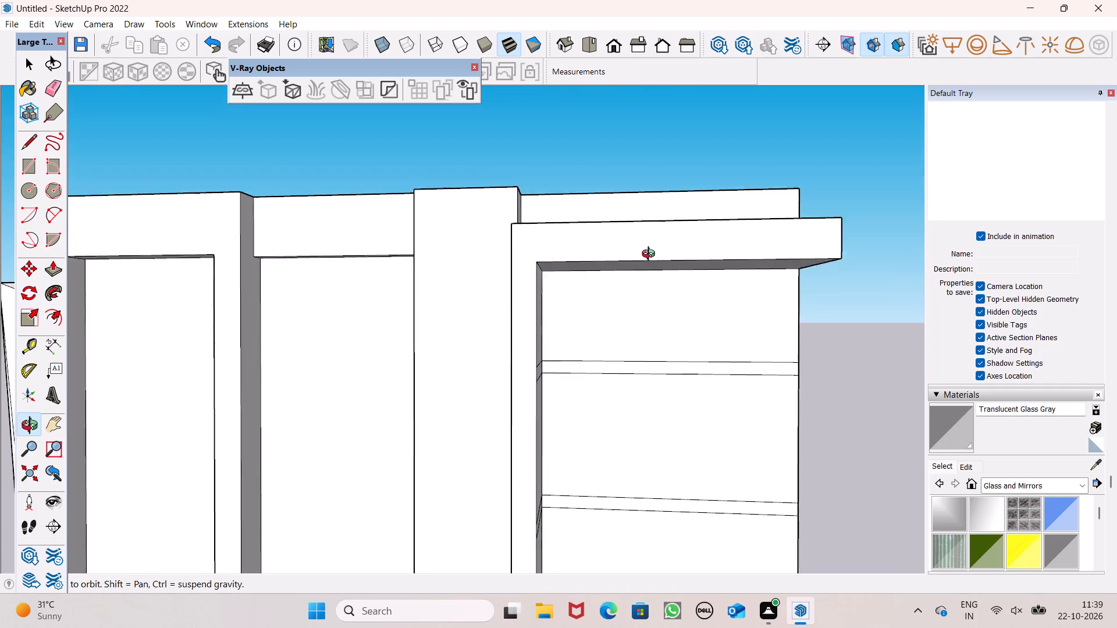
{"action": "middle_click_drag", "start_coordinate": [651, 255], "coordinate": [638, 151]}
{"action": "scroll", "coordinate": [638, 151], "scroll_direction": "up", "scroll_amount": 1}
{"action": "double_click", "coordinate": [598, 108]}
{"action": "scroll", "coordinate": [615, 210], "scroll_direction": "down", "scroll_amount": 5}
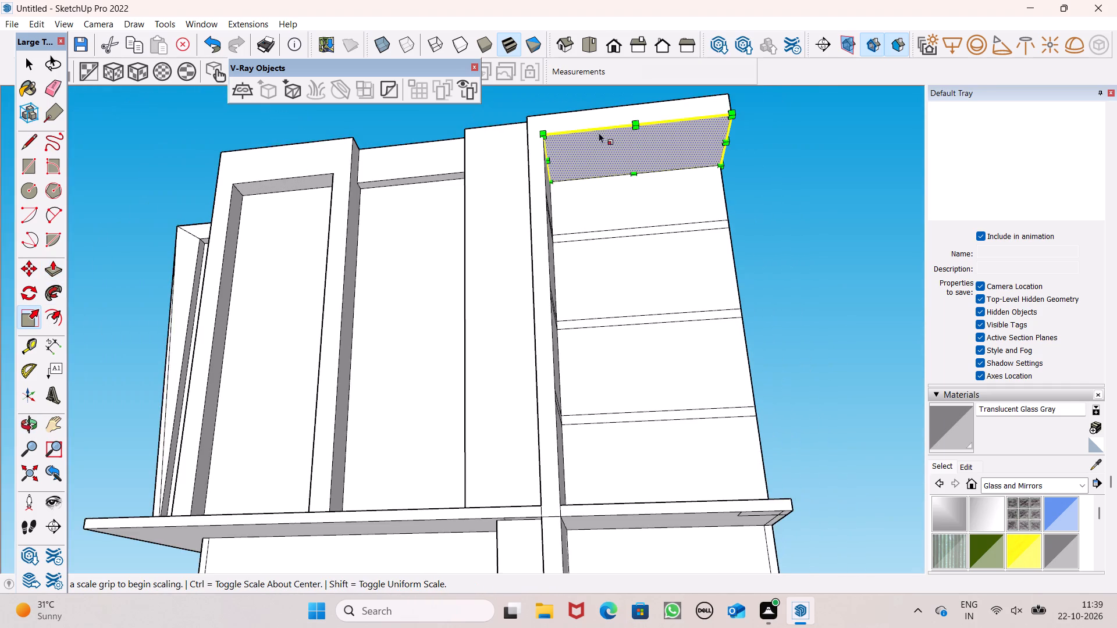
{"action": "scroll", "coordinate": [599, 109], "scroll_direction": "up", "scroll_amount": 12}
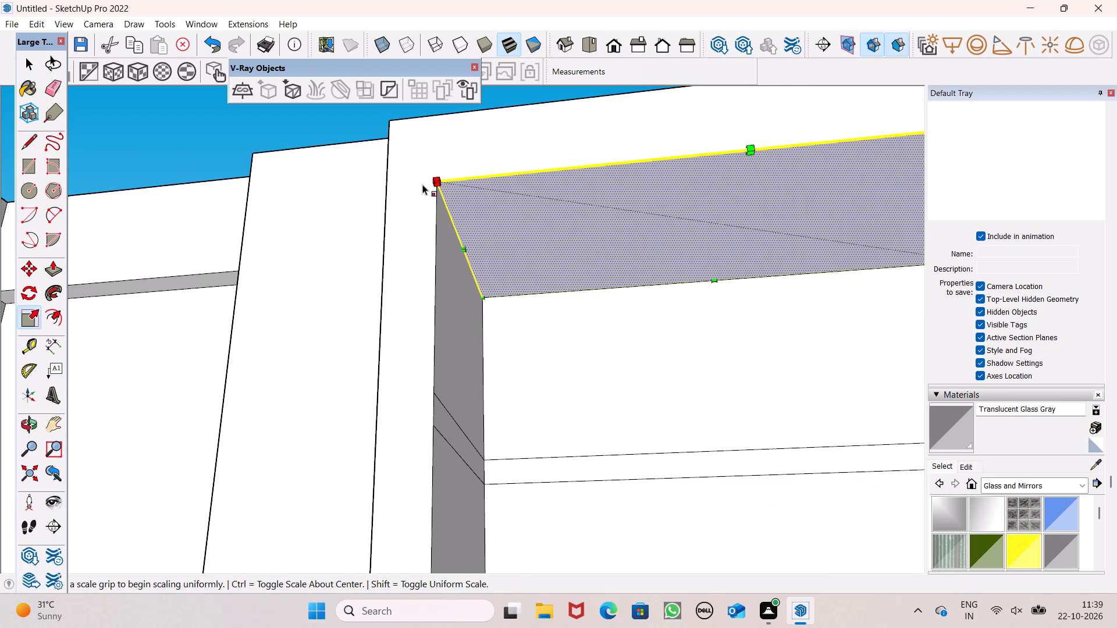
{"action": "left_click_drag", "start_coordinate": [437, 177], "coordinate": [442, 154]}
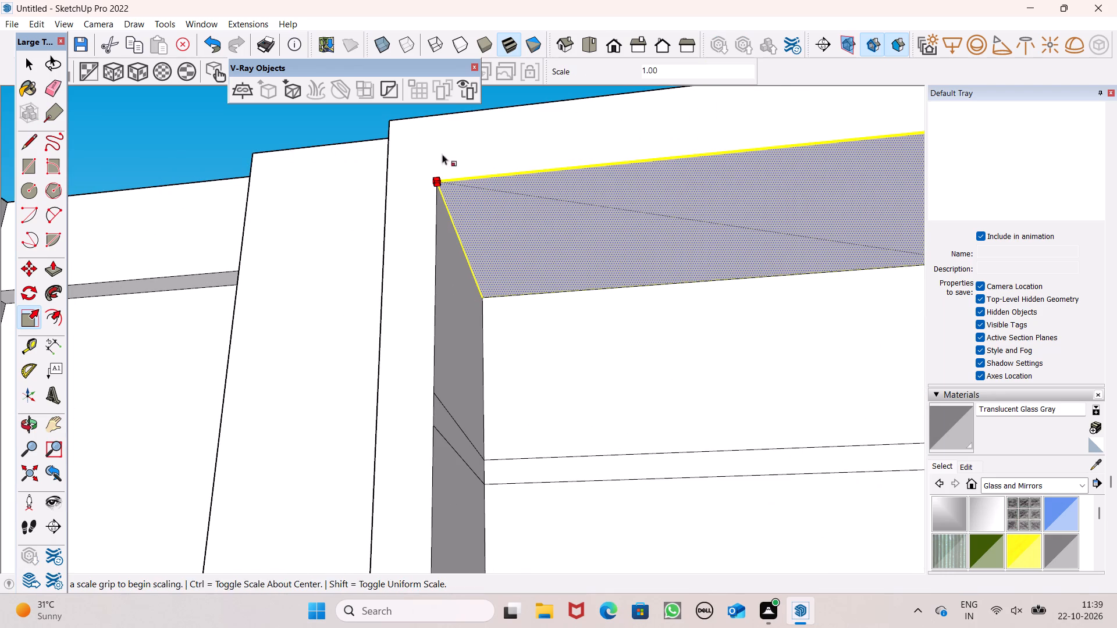
{"action": "left_click", "coordinate": [442, 177]}
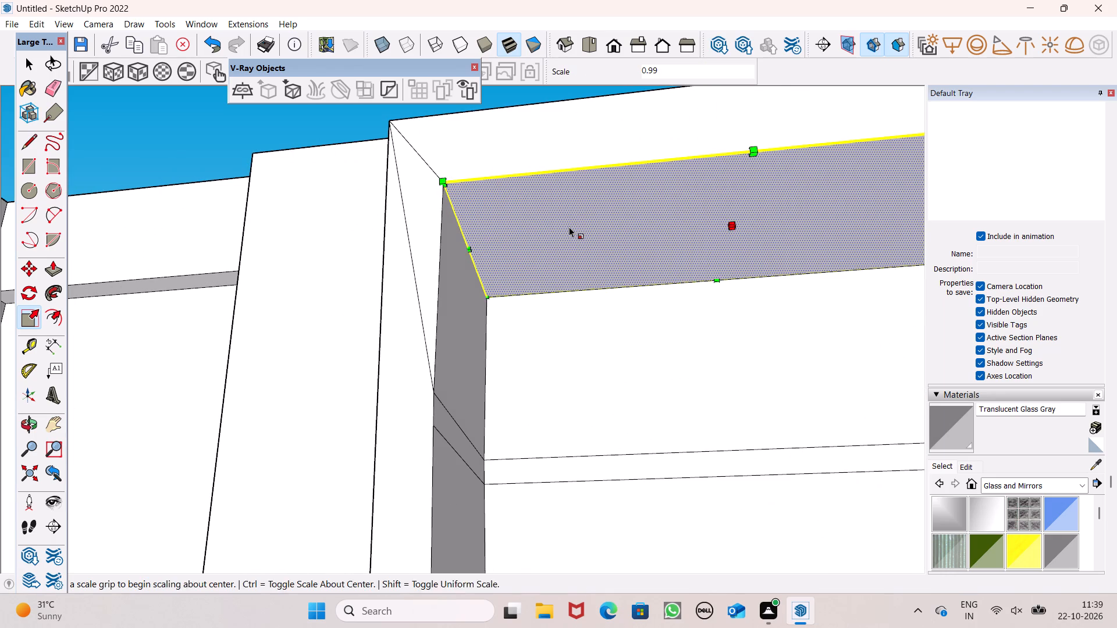
{"action": "key", "text": "ctrl+z"}
{"action": "left_click_drag", "start_coordinate": [745, 145], "coordinate": [743, 133]}
Examine the canopy's underside and ends, the adjoining frame and the whole front façade from several angles.
{"action": "scroll", "coordinate": [464, 248], "scroll_direction": "down", "scroll_amount": 5}
{"action": "scroll", "coordinate": [510, 271], "scroll_direction": "down", "scroll_amount": 4}
{"action": "middle_click_drag", "start_coordinate": [543, 292], "coordinate": [528, 368]}
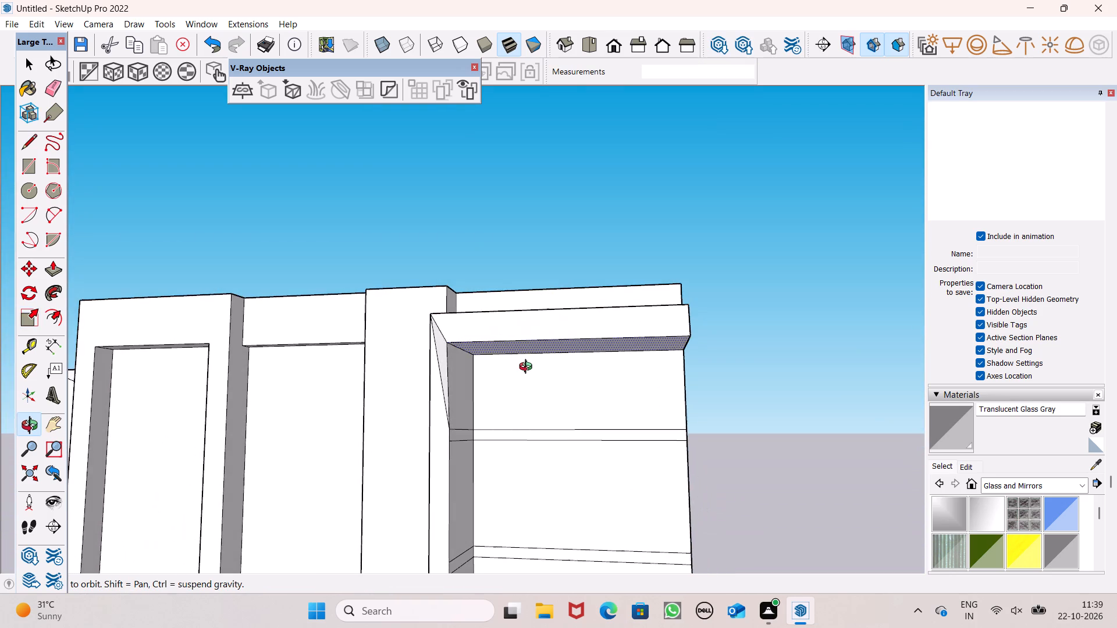
{"action": "middle_click_drag", "start_coordinate": [528, 368], "coordinate": [556, 383]}
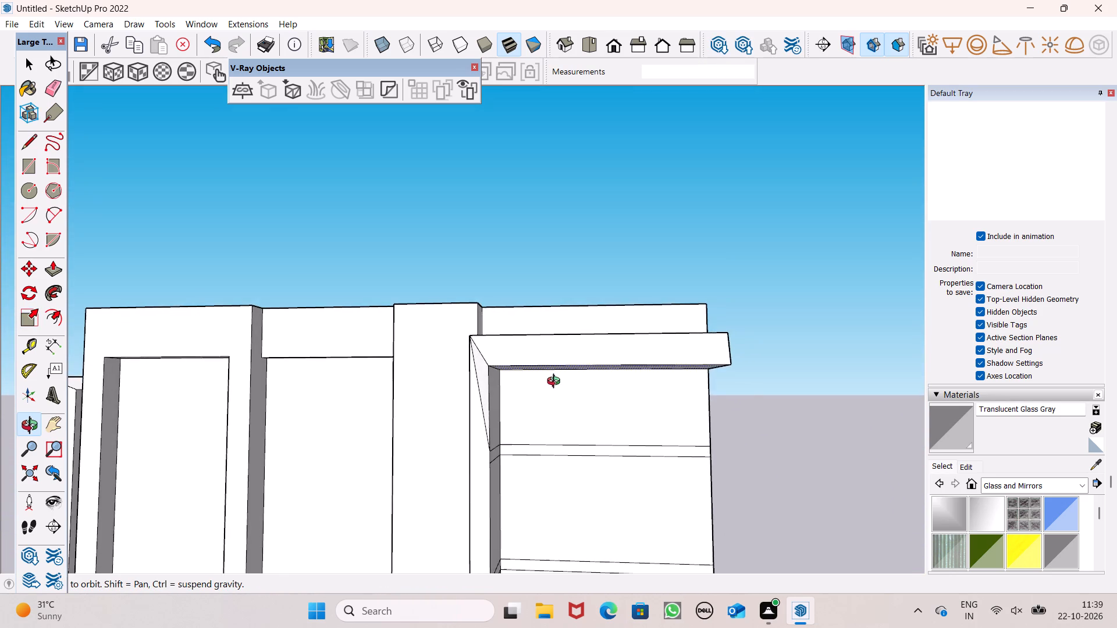
{"action": "middle_click_drag", "start_coordinate": [556, 383], "coordinate": [557, 374]}
{"action": "middle_click_drag", "start_coordinate": [705, 380], "coordinate": [706, 380]}
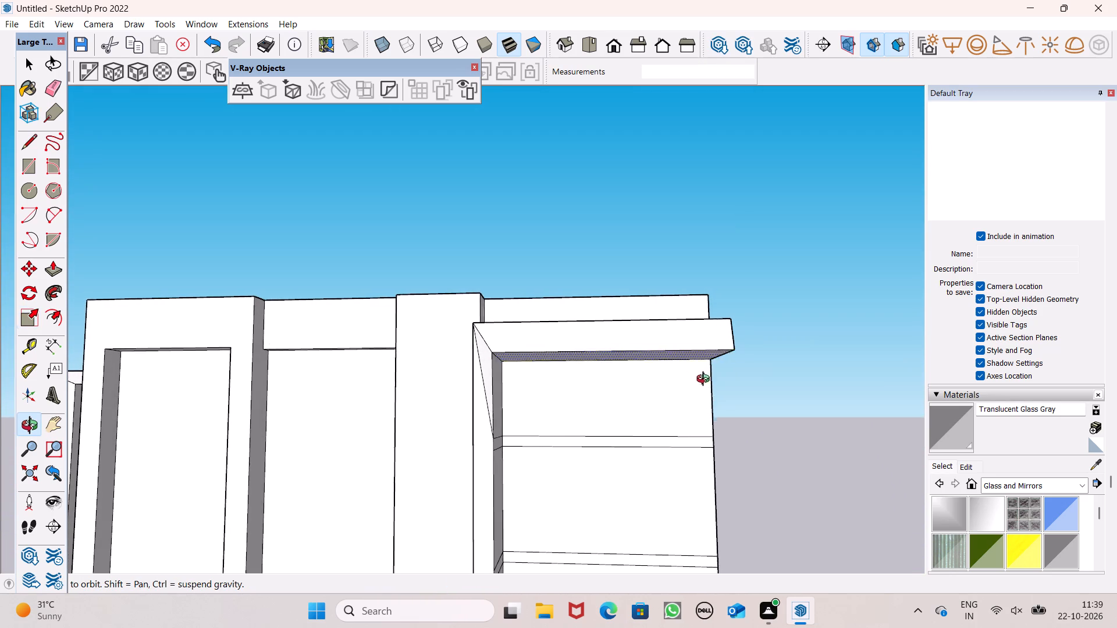
{"action": "middle_click_drag", "start_coordinate": [706, 380], "coordinate": [555, 306]}
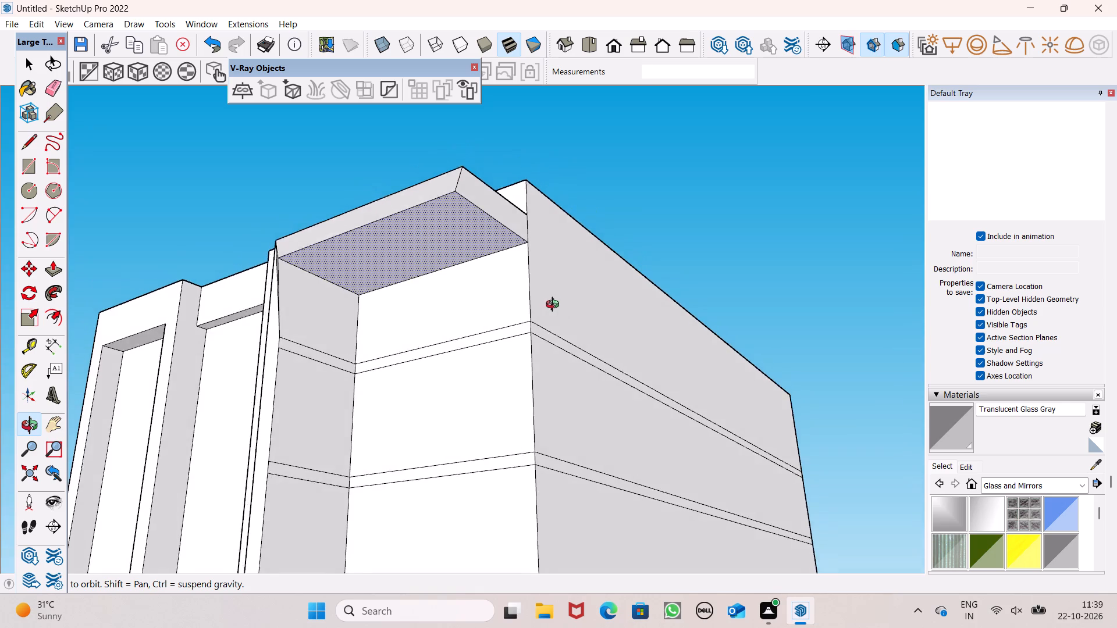
{"action": "middle_click_drag", "start_coordinate": [555, 306], "coordinate": [693, 326]}
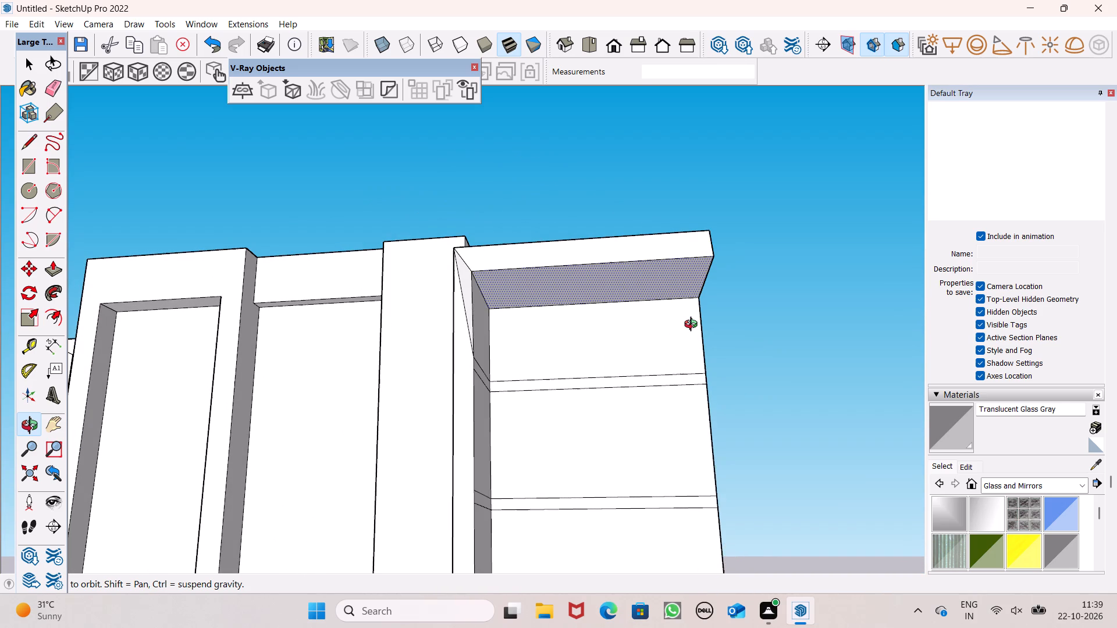
{"action": "middle_click_drag", "start_coordinate": [693, 326], "coordinate": [698, 333]}
{"action": "middle_click_drag", "start_coordinate": [698, 333], "coordinate": [703, 340]}
{"action": "middle_click_drag", "start_coordinate": [704, 374], "coordinate": [631, 377]}
{"action": "middle_click", "coordinate": [629, 377]}
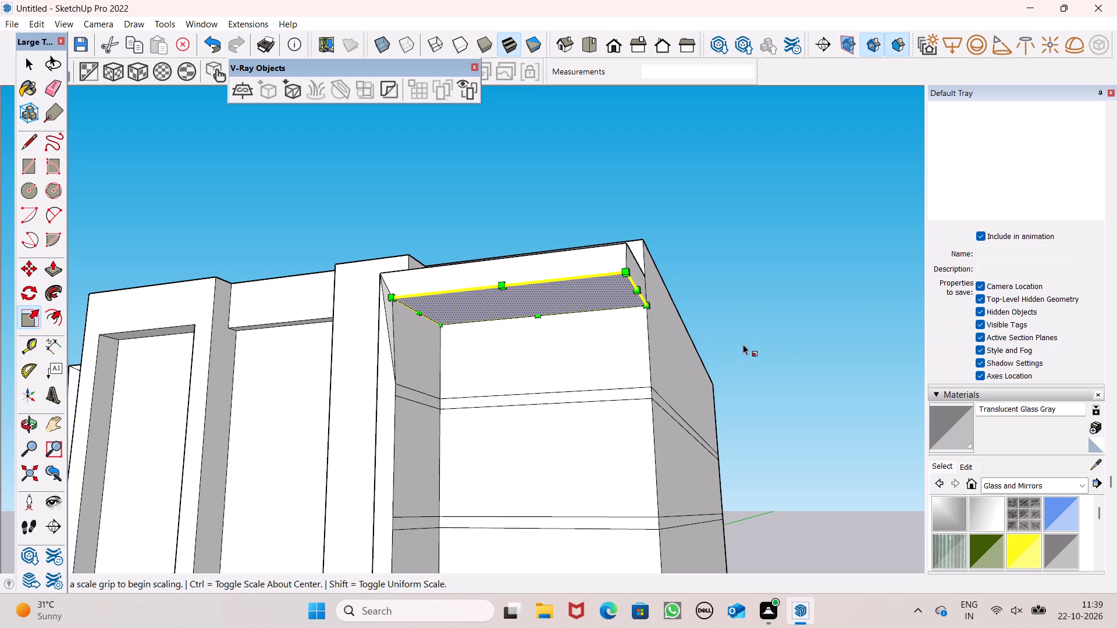
{"action": "scroll", "coordinate": [743, 344], "scroll_direction": "down", "scroll_amount": 1}
{"action": "middle_click_drag", "start_coordinate": [532, 372], "coordinate": [610, 347]}
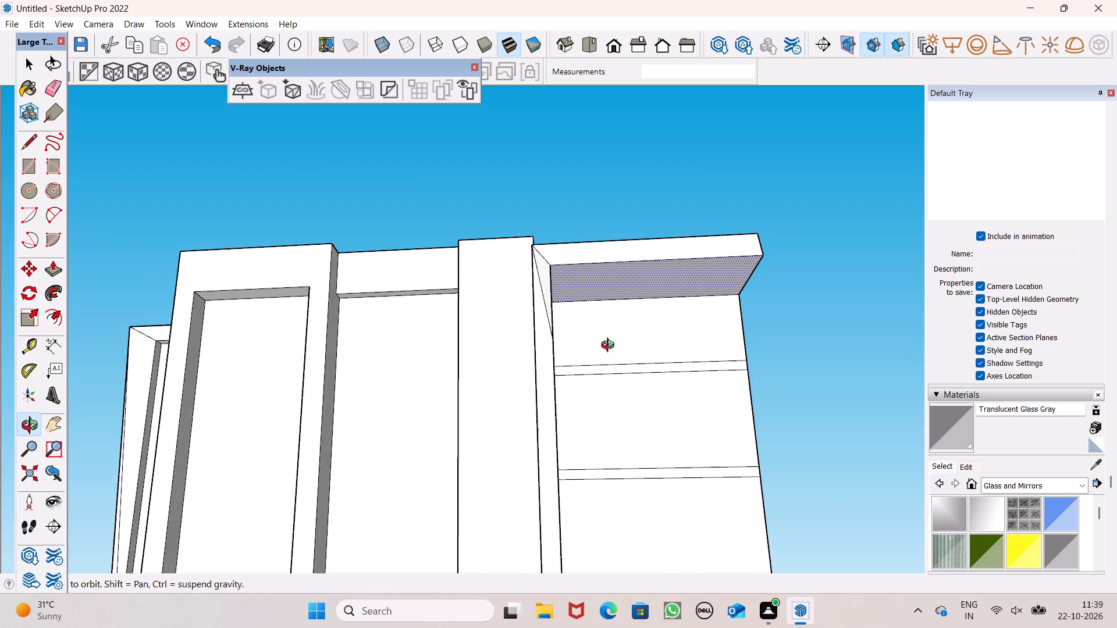
{"action": "middle_click_drag", "start_coordinate": [610, 347], "coordinate": [509, 375]}
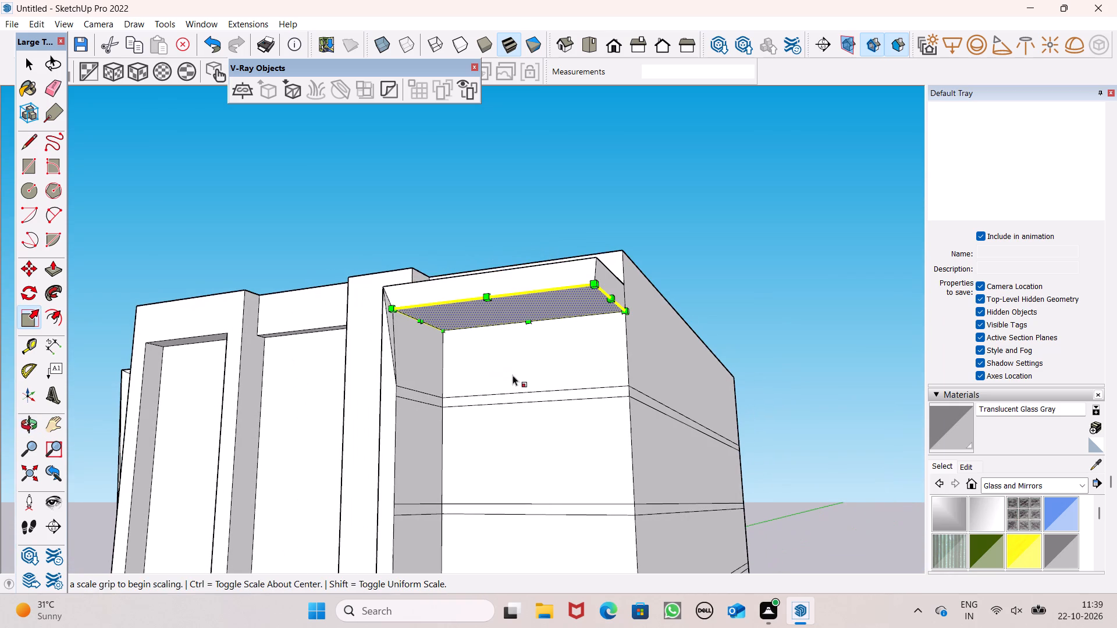
{"action": "key", "text": "b"}
{"action": "key", "text": "space"}
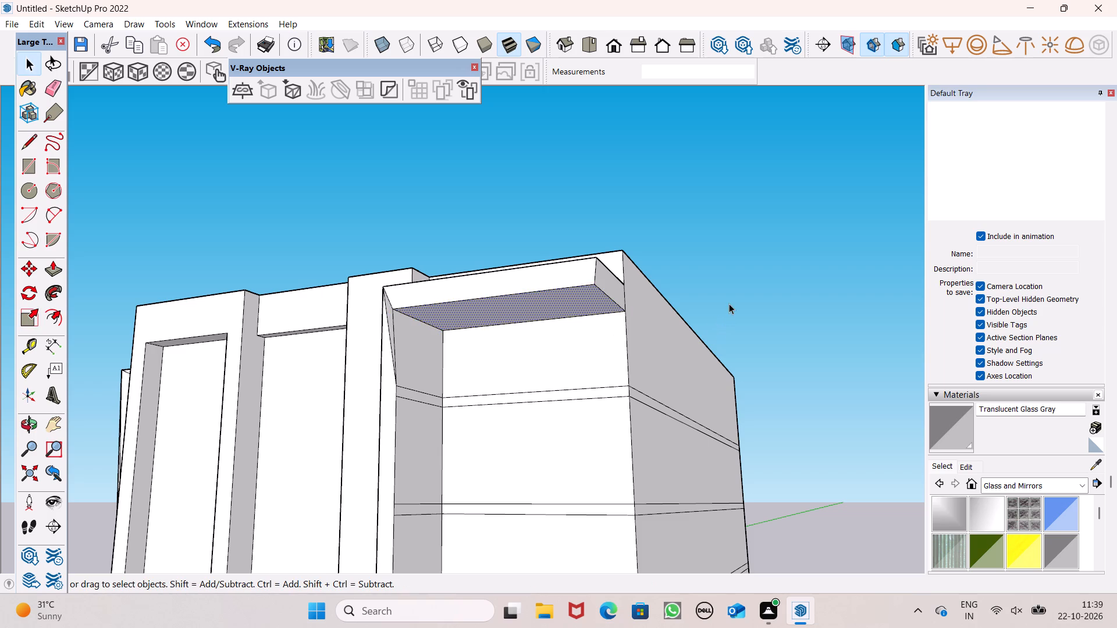
{"action": "scroll", "coordinate": [729, 303], "scroll_direction": "down", "scroll_amount": 6}
{"action": "middle_click_drag", "start_coordinate": [706, 294], "coordinate": [719, 375]}
{"action": "scroll", "coordinate": [719, 375], "scroll_direction": "up", "scroll_amount": 1}
{"action": "scroll", "coordinate": [667, 334], "scroll_direction": "down", "scroll_amount": 4}
{"action": "middle_click_drag", "start_coordinate": [595, 491], "coordinate": [595, 466]}
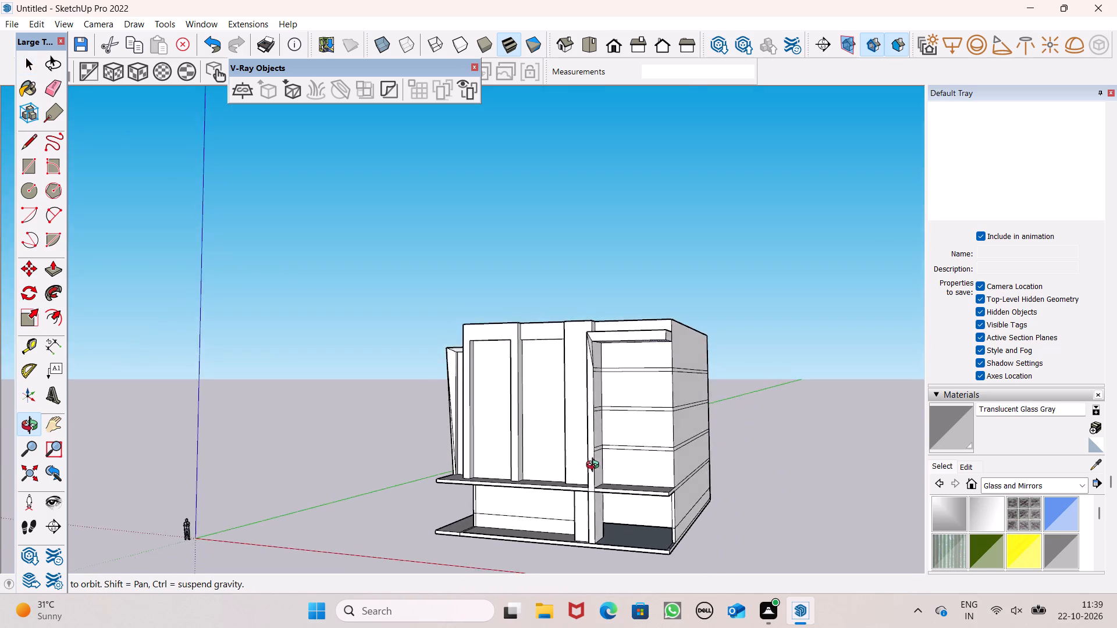
{"action": "middle_click_drag", "start_coordinate": [595, 466], "coordinate": [618, 476]}
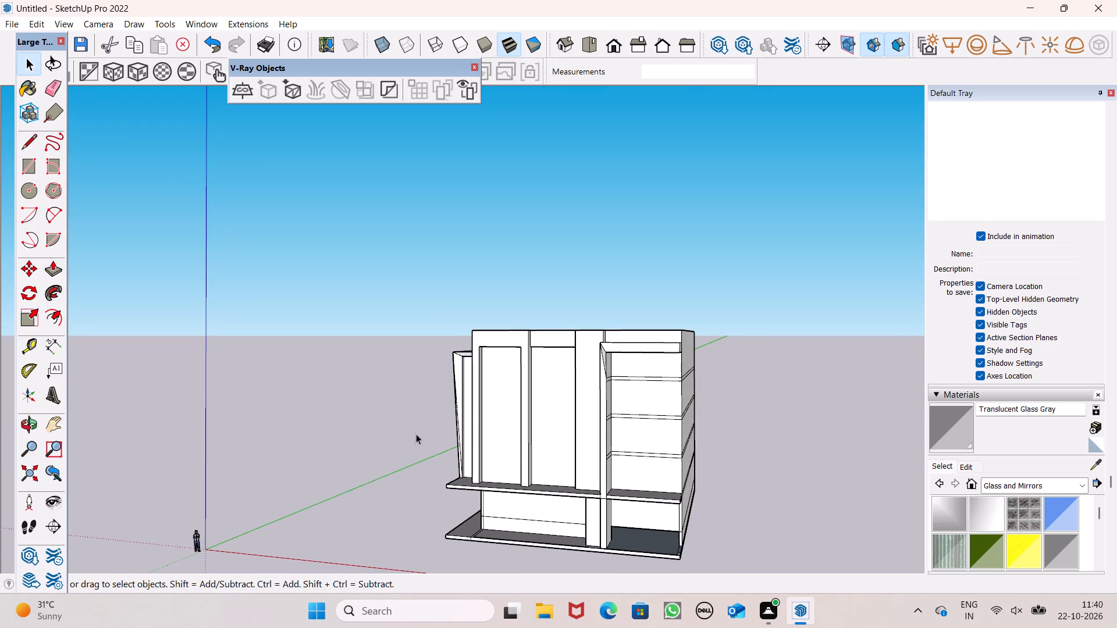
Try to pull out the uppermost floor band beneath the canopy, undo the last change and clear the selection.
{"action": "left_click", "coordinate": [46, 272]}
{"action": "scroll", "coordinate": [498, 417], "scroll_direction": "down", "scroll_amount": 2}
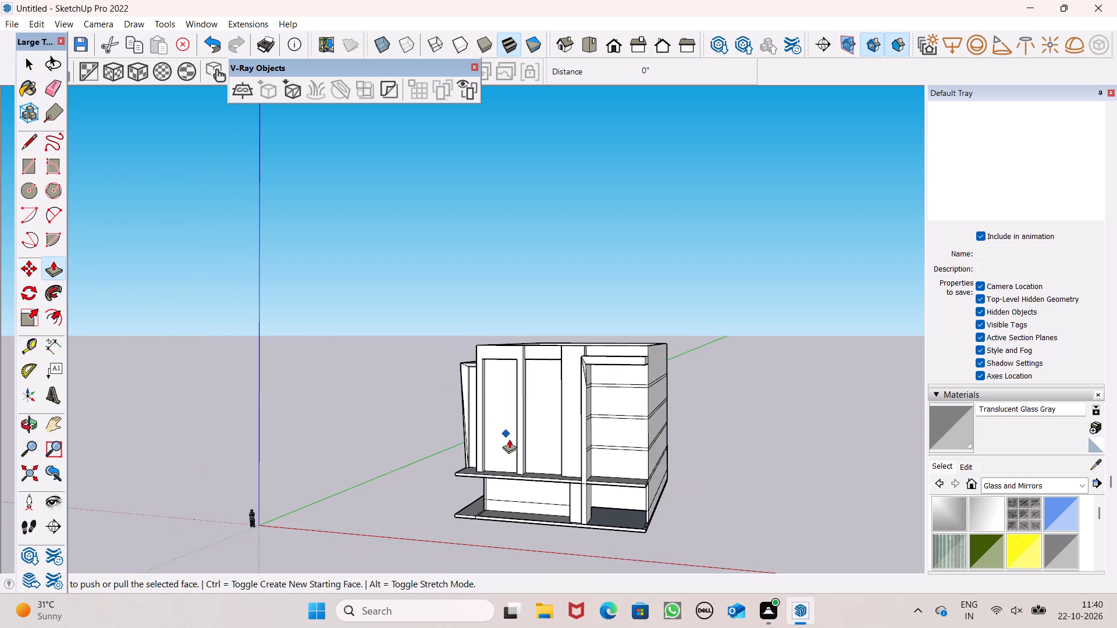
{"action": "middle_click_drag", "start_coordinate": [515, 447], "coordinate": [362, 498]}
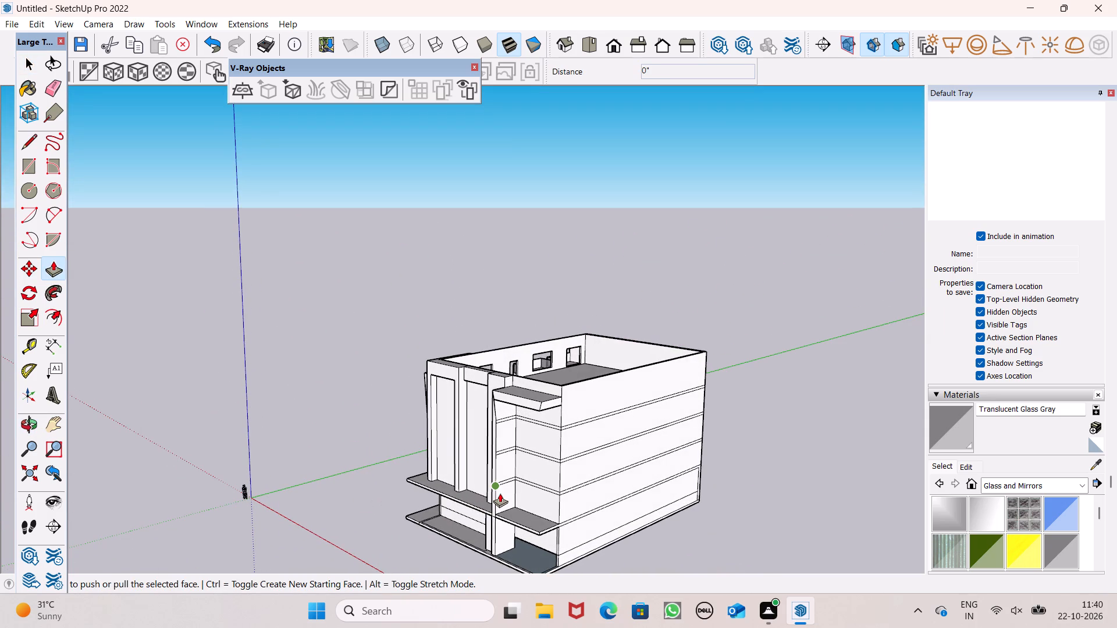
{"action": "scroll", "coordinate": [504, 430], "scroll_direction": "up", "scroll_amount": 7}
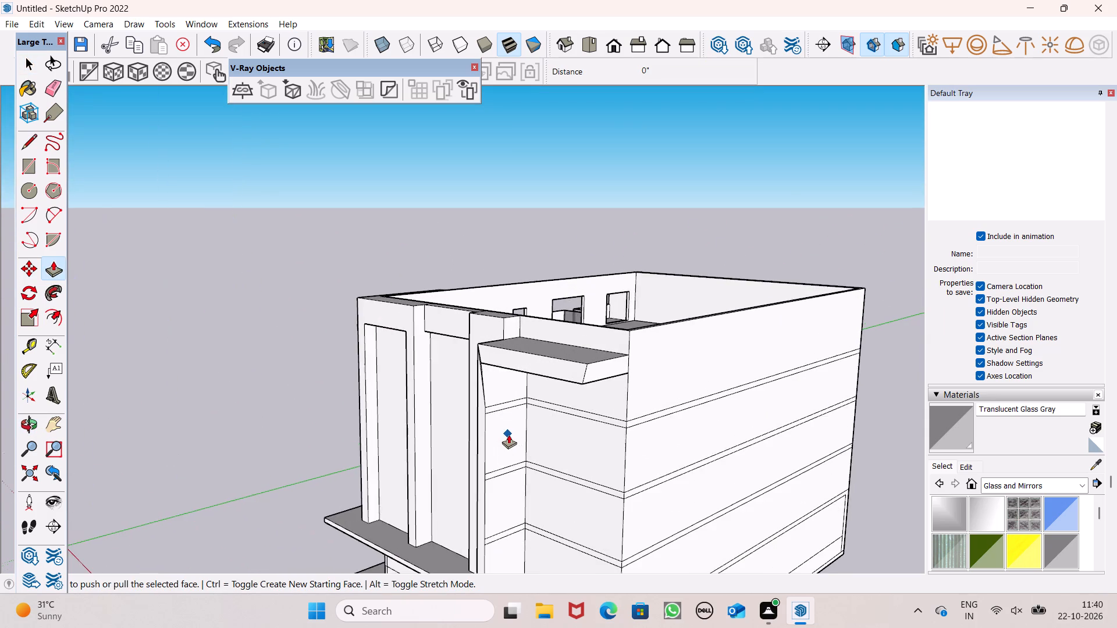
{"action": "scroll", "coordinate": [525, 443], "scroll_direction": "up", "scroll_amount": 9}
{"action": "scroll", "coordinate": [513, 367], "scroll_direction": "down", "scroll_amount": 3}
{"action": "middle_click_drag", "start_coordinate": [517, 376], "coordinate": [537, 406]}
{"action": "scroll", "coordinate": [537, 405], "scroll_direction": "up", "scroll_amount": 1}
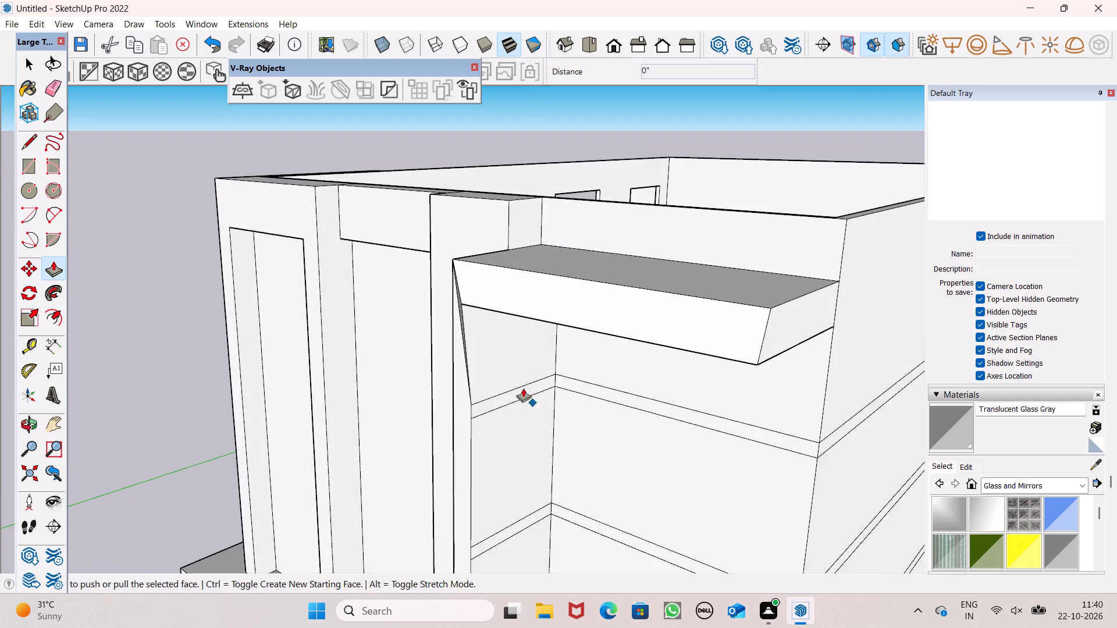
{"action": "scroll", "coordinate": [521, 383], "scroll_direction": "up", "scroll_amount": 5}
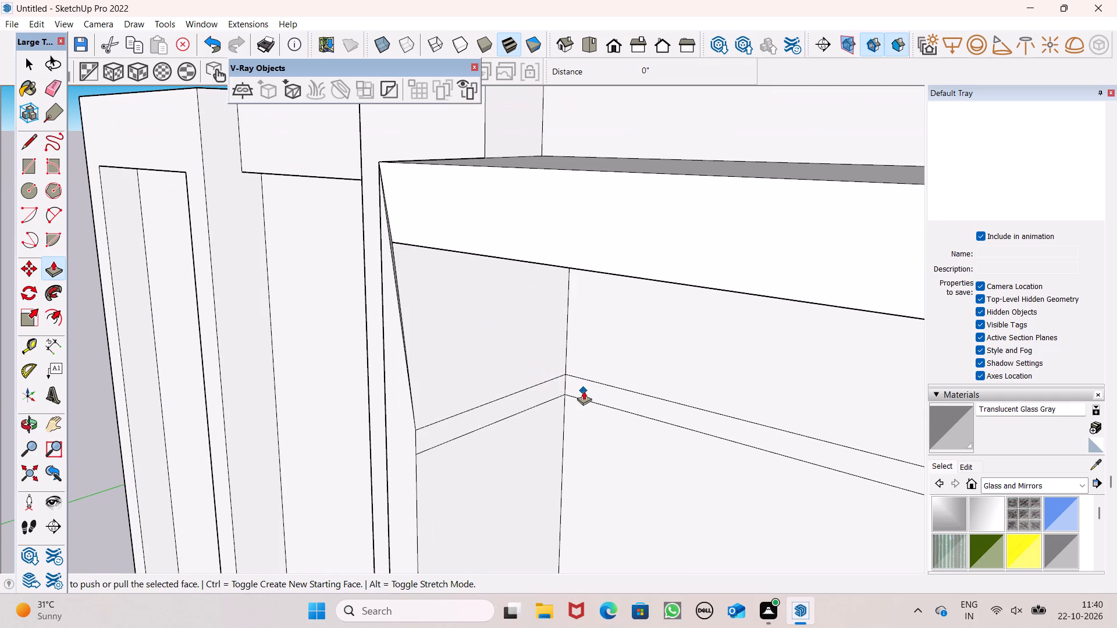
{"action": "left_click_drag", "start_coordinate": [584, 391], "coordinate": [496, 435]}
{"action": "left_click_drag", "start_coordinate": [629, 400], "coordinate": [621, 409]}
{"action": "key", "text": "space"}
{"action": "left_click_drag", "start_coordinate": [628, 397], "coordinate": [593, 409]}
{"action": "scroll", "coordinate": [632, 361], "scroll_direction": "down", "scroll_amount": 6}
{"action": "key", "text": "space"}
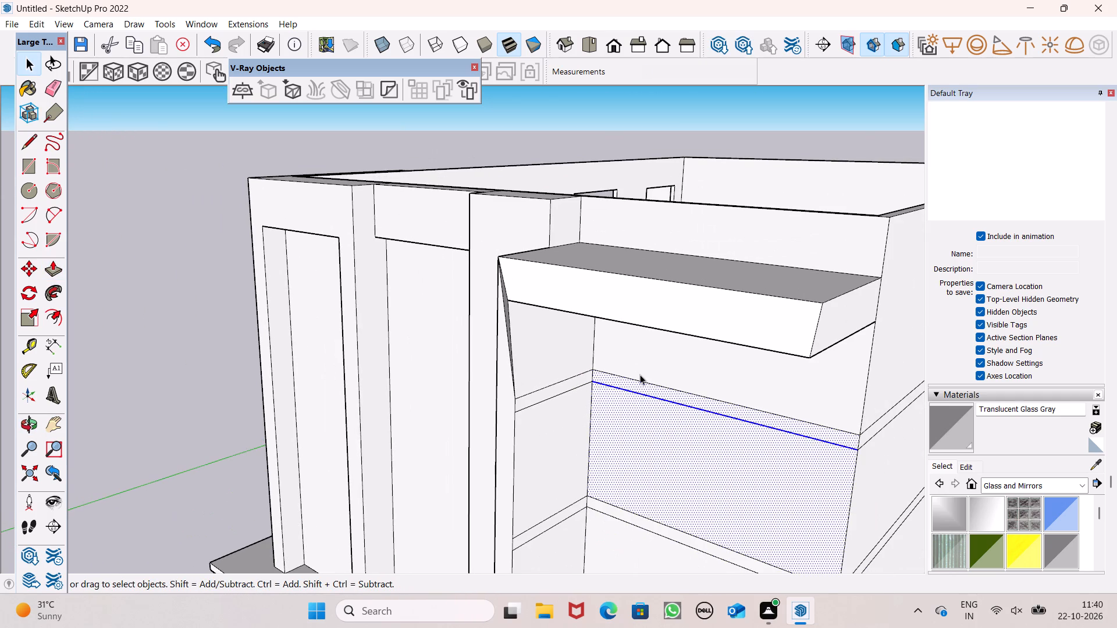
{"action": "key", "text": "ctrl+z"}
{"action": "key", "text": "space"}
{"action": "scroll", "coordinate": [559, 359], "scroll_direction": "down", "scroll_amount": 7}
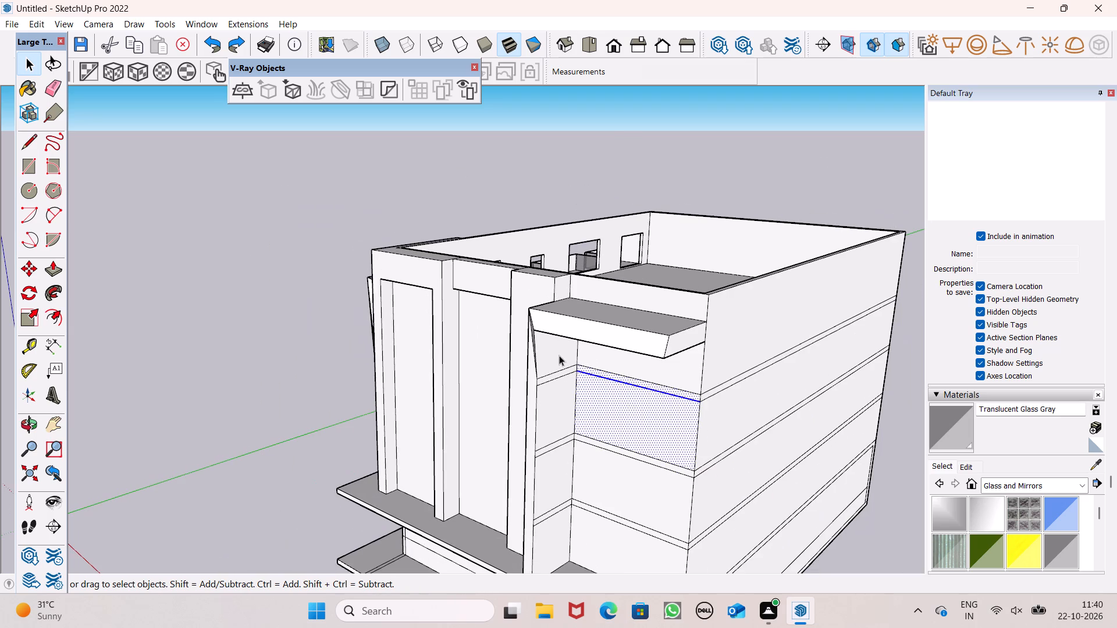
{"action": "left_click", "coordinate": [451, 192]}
Pull the three floor bands on the wall beneath the canopy outward 9' 7 7/8" to form projecting slabs.
{"action": "middle_click_drag", "start_coordinate": [652, 346], "coordinate": [695, 309]}
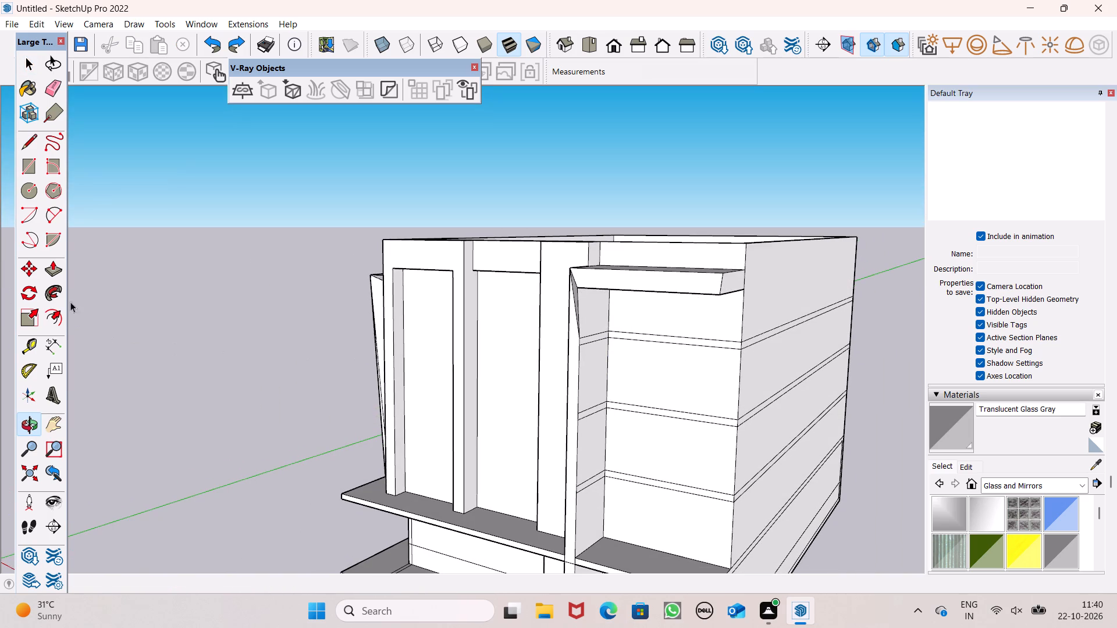
{"action": "left_click", "coordinate": [48, 265]}
{"action": "scroll", "coordinate": [557, 301], "scroll_direction": "up", "scroll_amount": 4}
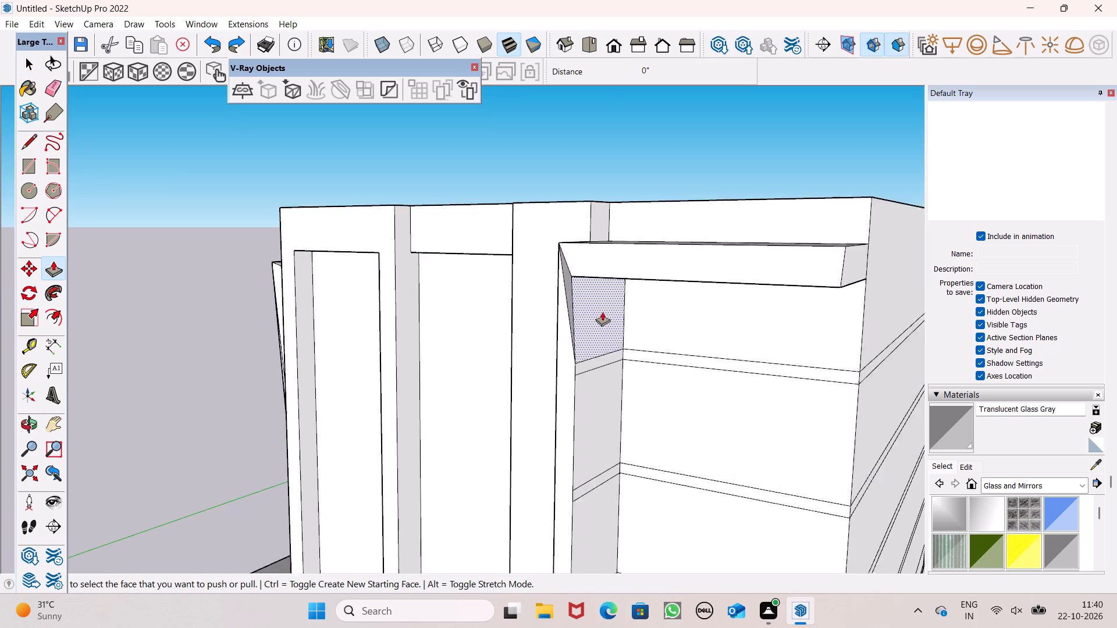
{"action": "scroll", "coordinate": [602, 312], "scroll_direction": "up", "scroll_amount": 2}
{"action": "left_click_drag", "start_coordinate": [664, 364], "coordinate": [584, 374]}
{"action": "scroll", "coordinate": [561, 321], "scroll_direction": "down", "scroll_amount": 6}
{"action": "scroll", "coordinate": [582, 375], "scroll_direction": "down", "scroll_amount": 5}
{"action": "scroll", "coordinate": [603, 463], "scroll_direction": "up", "scroll_amount": 6}
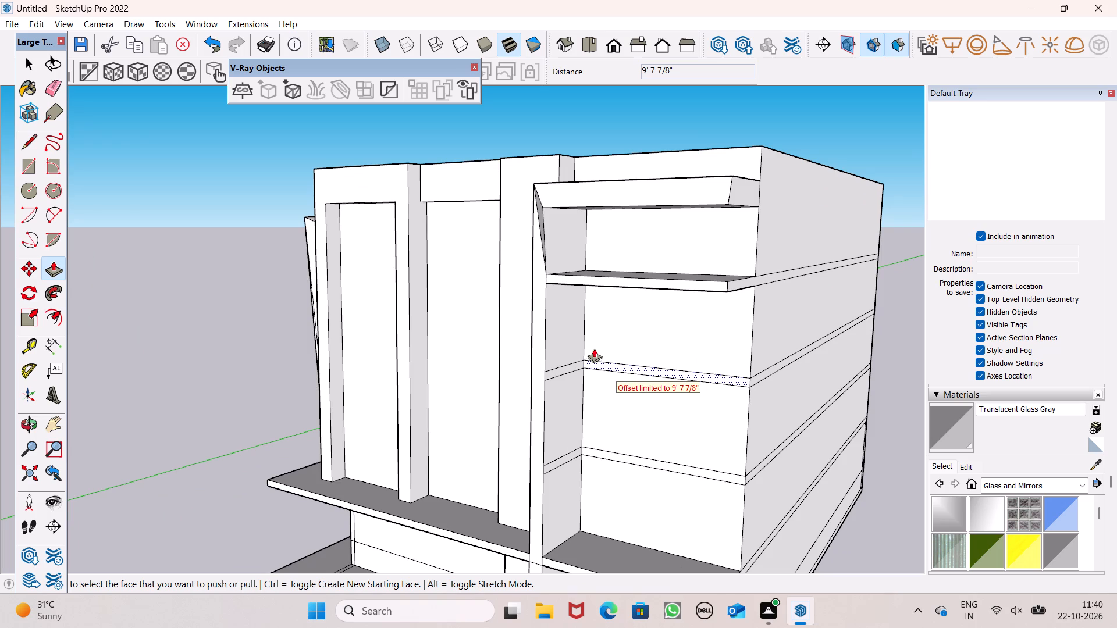
{"action": "left_click_drag", "start_coordinate": [611, 368], "coordinate": [563, 391]}
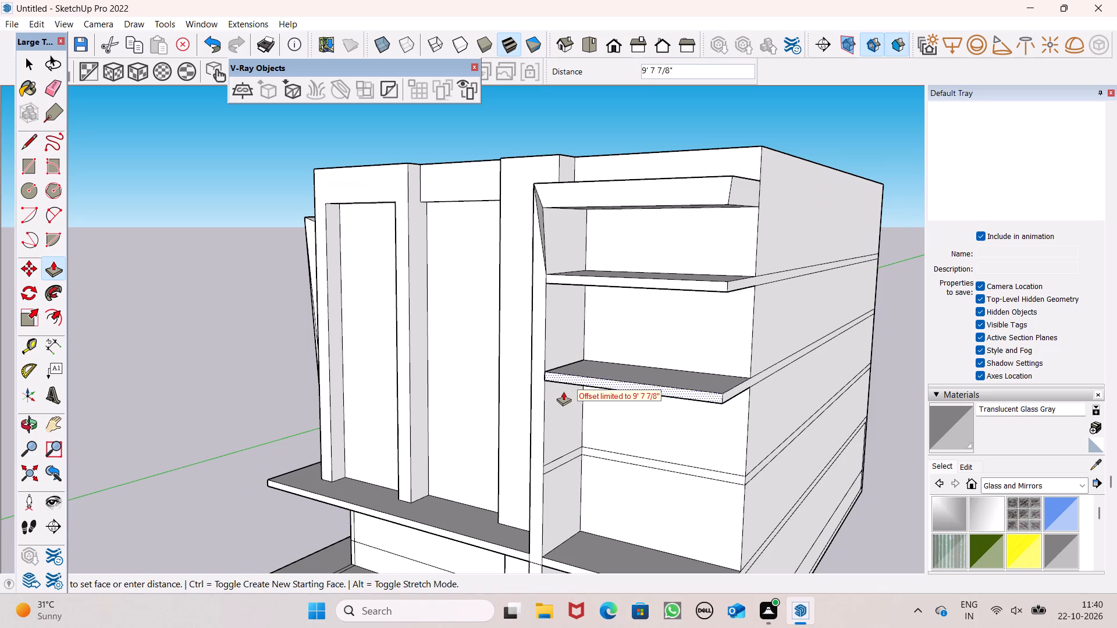
{"action": "left_click_drag", "start_coordinate": [563, 391], "coordinate": [538, 394]}
{"action": "left_click_drag", "start_coordinate": [625, 459], "coordinate": [564, 475]}
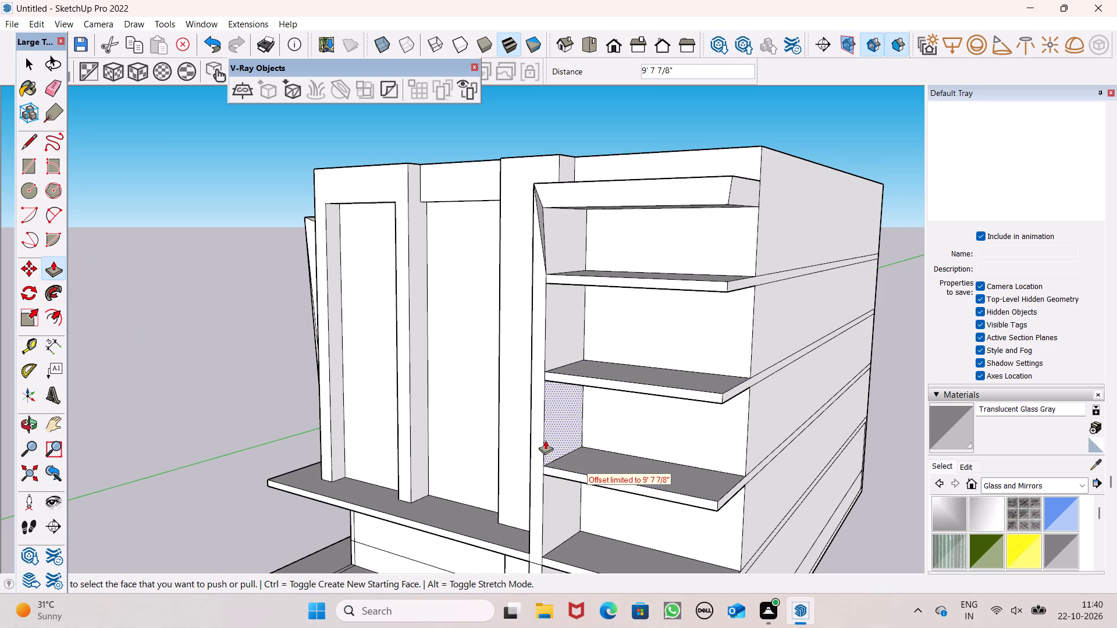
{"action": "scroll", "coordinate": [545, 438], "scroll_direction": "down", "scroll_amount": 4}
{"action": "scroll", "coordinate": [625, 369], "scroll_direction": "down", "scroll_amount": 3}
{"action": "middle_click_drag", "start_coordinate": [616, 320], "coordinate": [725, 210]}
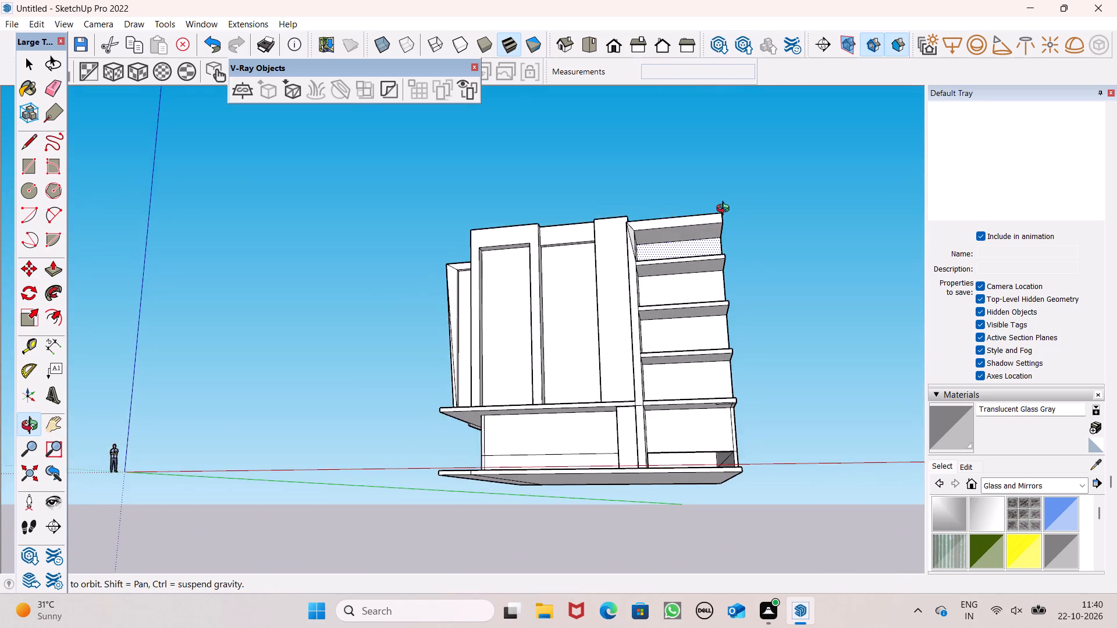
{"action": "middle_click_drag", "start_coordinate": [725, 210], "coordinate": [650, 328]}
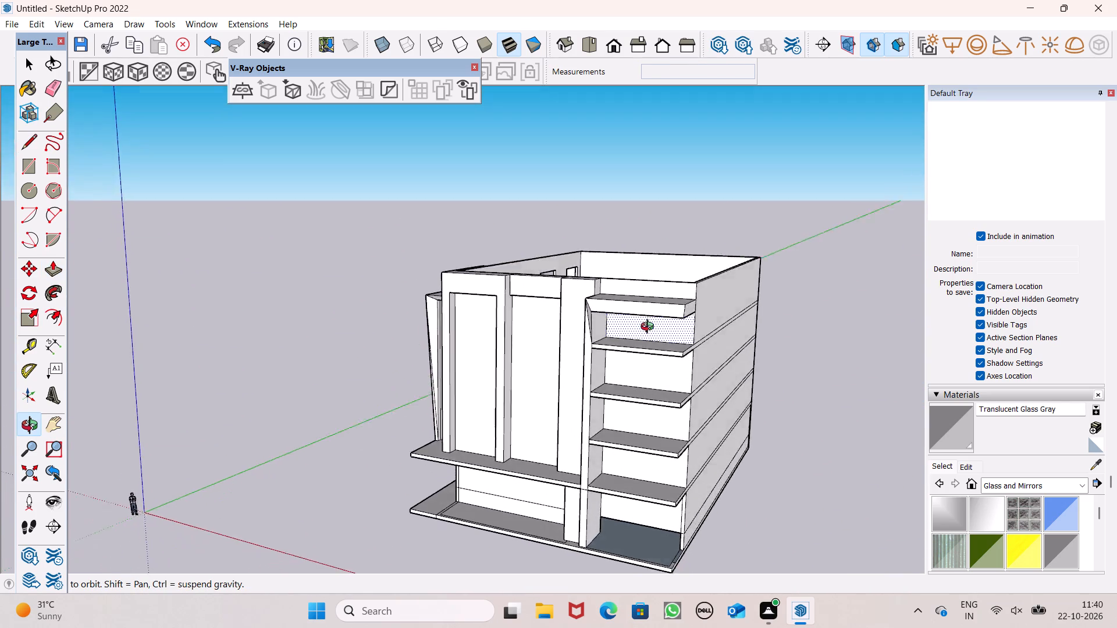
Measure the corner bay's wall height between the canopy's underside and the uppermost projecting slab using the Dimension tool.
{"action": "middle_click_drag", "start_coordinate": [650, 328], "coordinate": [639, 309]}
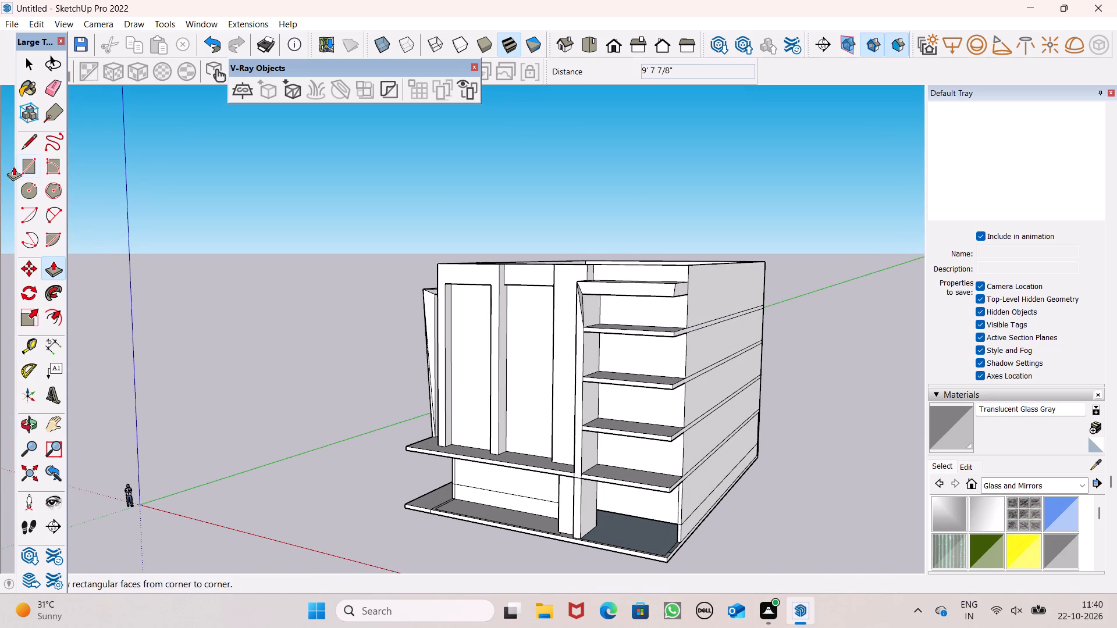
{"action": "left_click_drag", "start_coordinate": [52, 341], "coordinate": [66, 337]}
{"action": "scroll", "coordinate": [471, 274], "scroll_direction": "up", "scroll_amount": 2}
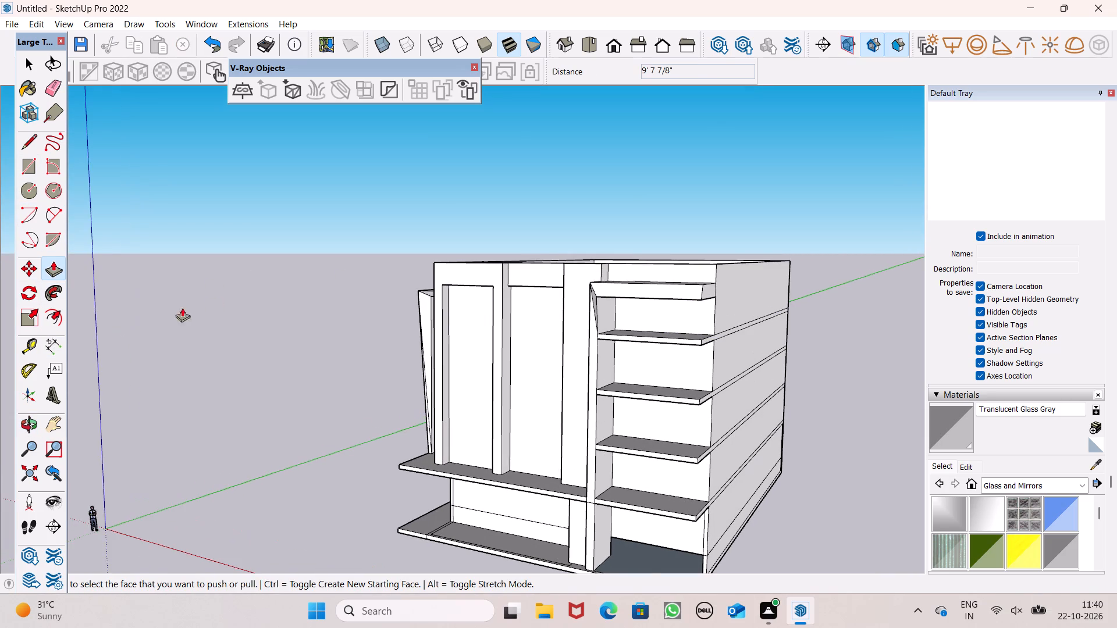
{"action": "left_click", "coordinate": [48, 352]}
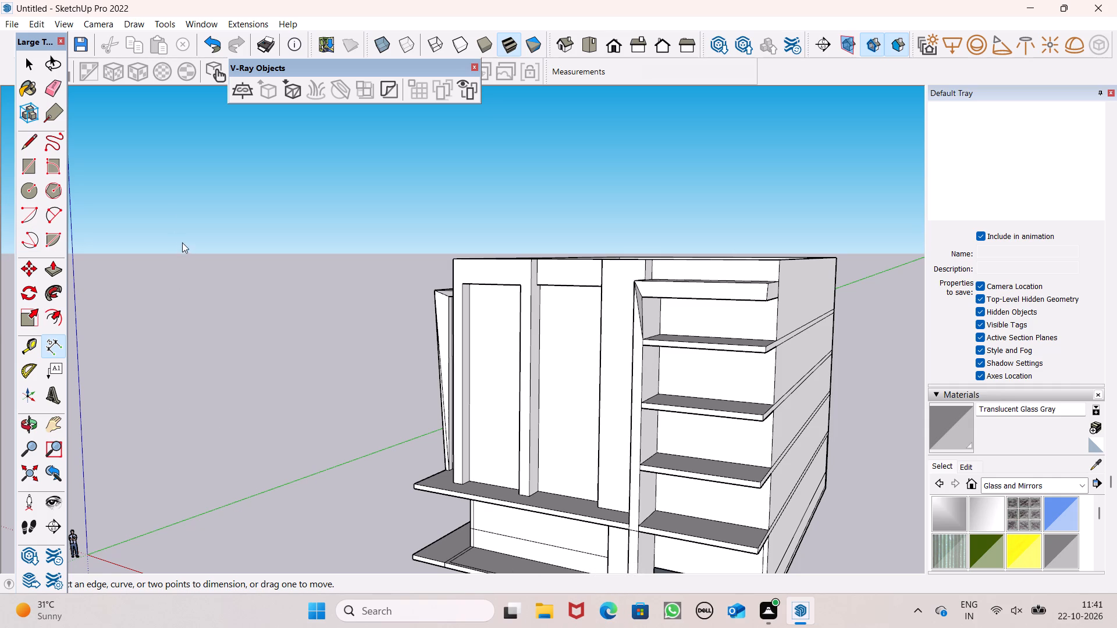
{"action": "right_click_drag", "start_coordinate": [109, 191], "coordinate": [0, 627]}
{"action": "left_click_drag", "start_coordinate": [98, 198], "coordinate": [86, 203]}
{"action": "scroll", "coordinate": [391, 306], "scroll_direction": "down", "scroll_amount": 1}
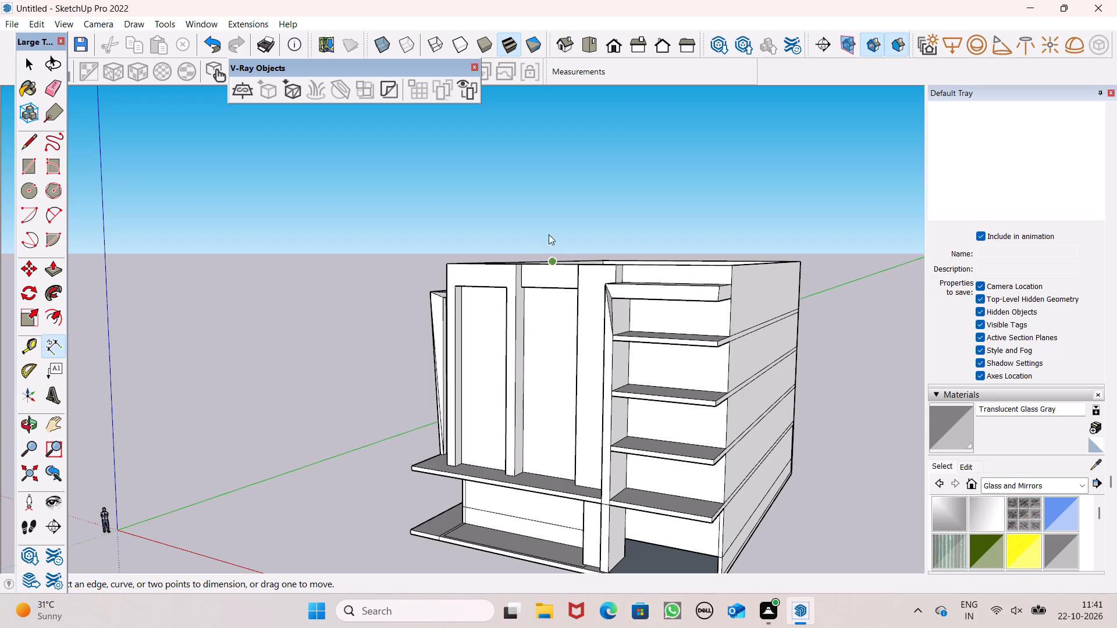
{"action": "middle_click_drag", "start_coordinate": [816, 289], "coordinate": [631, 336]}
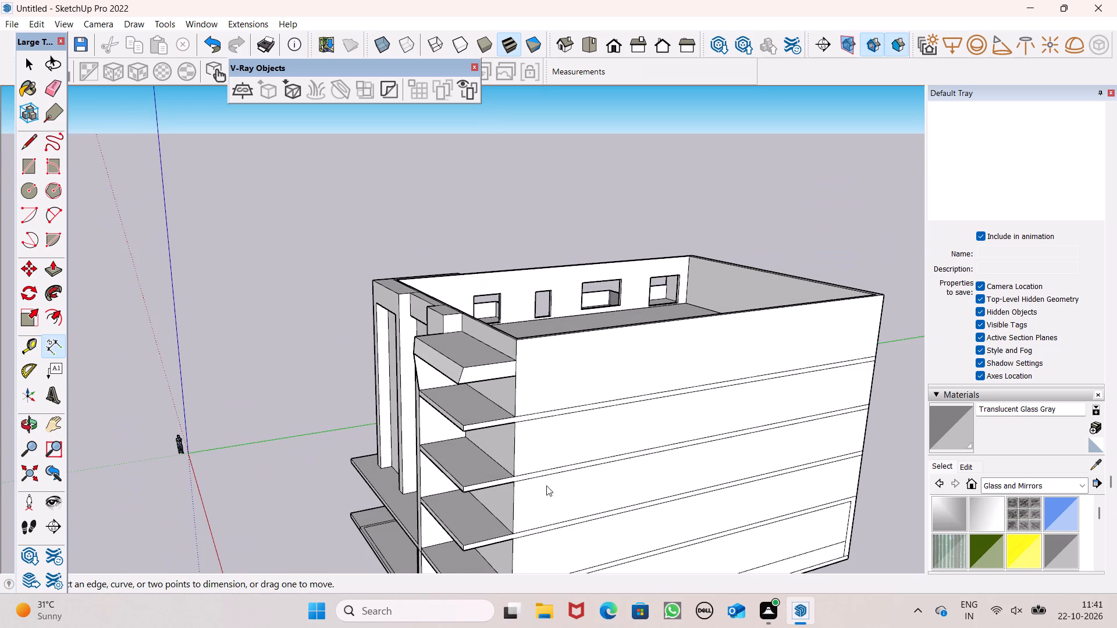
{"action": "middle_click_drag", "start_coordinate": [478, 380], "coordinate": [521, 315]}
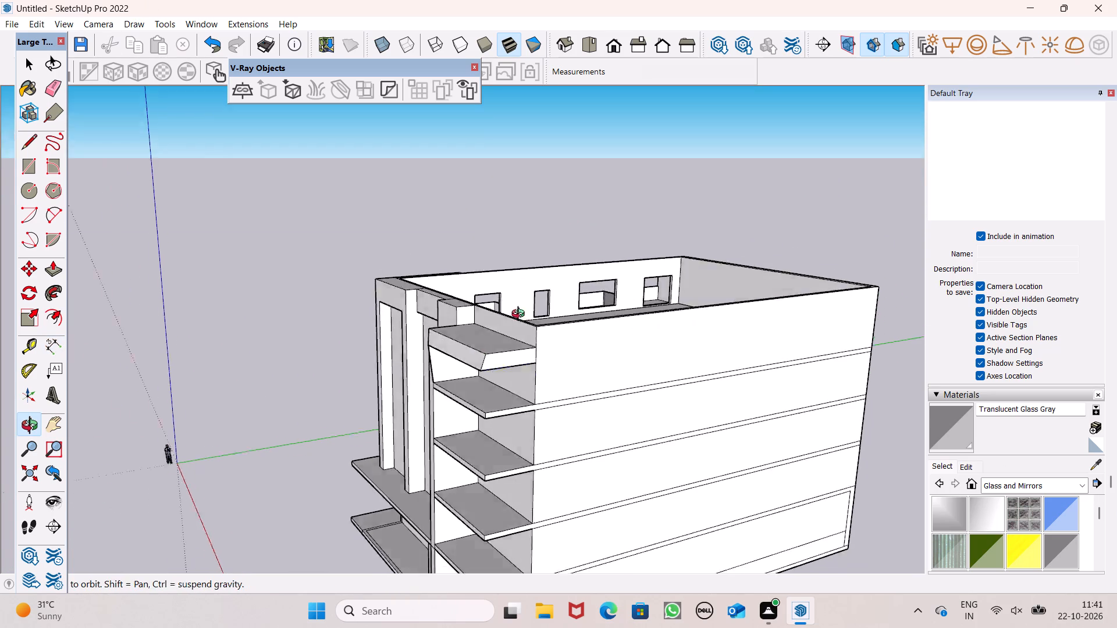
{"action": "middle_click_drag", "start_coordinate": [521, 315], "coordinate": [535, 263]}
{"action": "scroll", "coordinate": [535, 265], "scroll_direction": "up", "scroll_amount": 1}
{"action": "scroll", "coordinate": [590, 231], "scroll_direction": "up", "scroll_amount": 7}
{"action": "scroll", "coordinate": [572, 283], "scroll_direction": "up", "scroll_amount": 8}
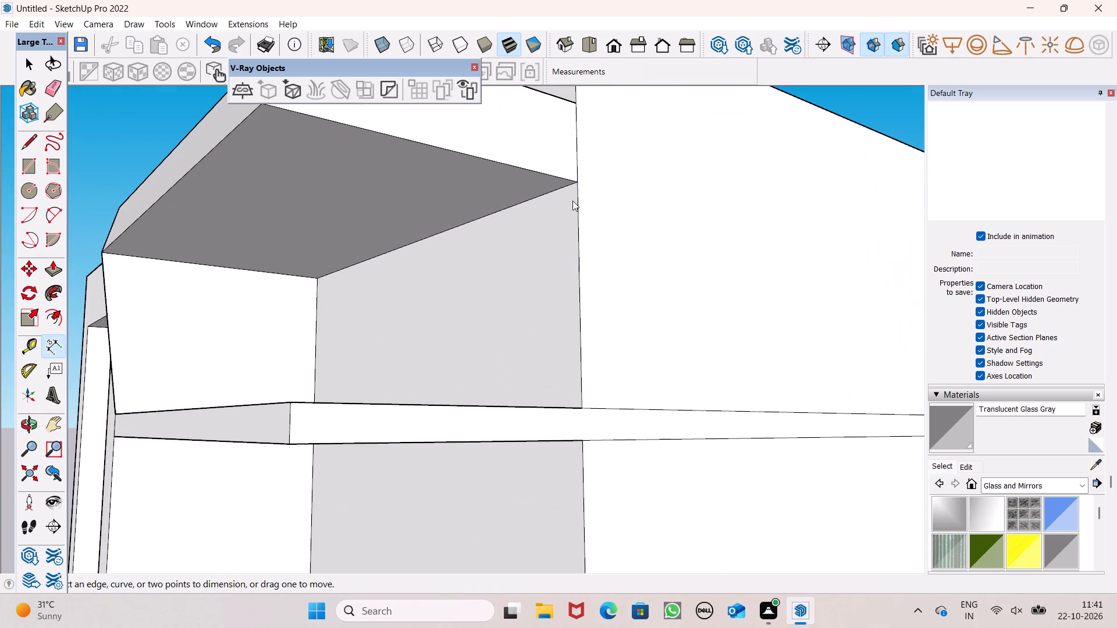
{"action": "left_click", "coordinate": [574, 183]}
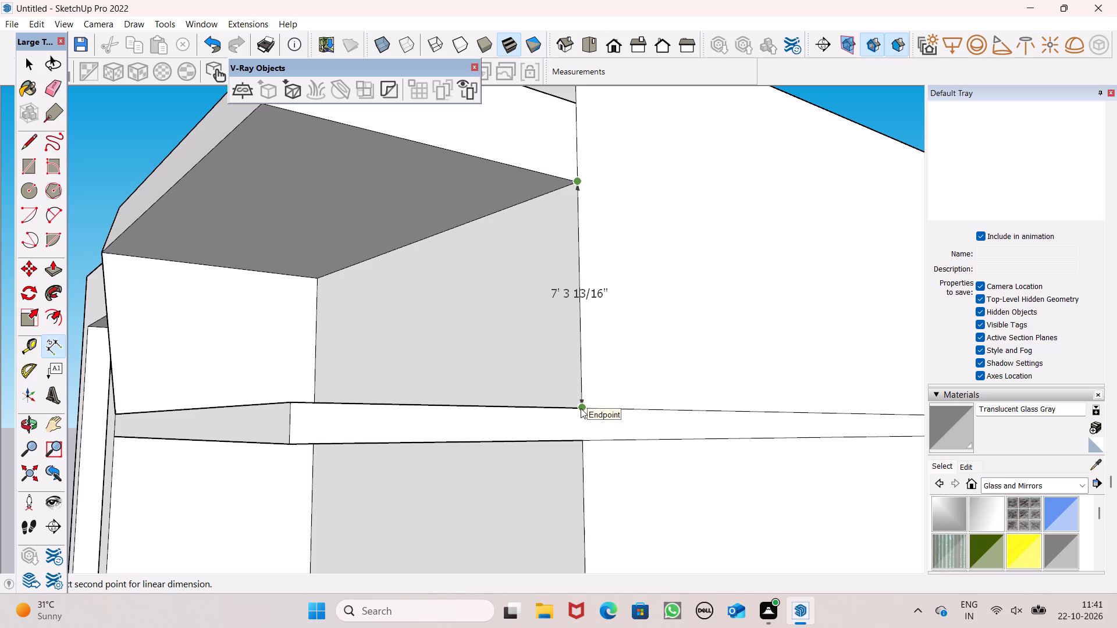
{"action": "key", "text": "space"}
Examine the corner bay's canopy and projecting slabs from the front, the side and below.
{"action": "scroll", "coordinate": [394, 229], "scroll_direction": "down", "scroll_amount": 5}
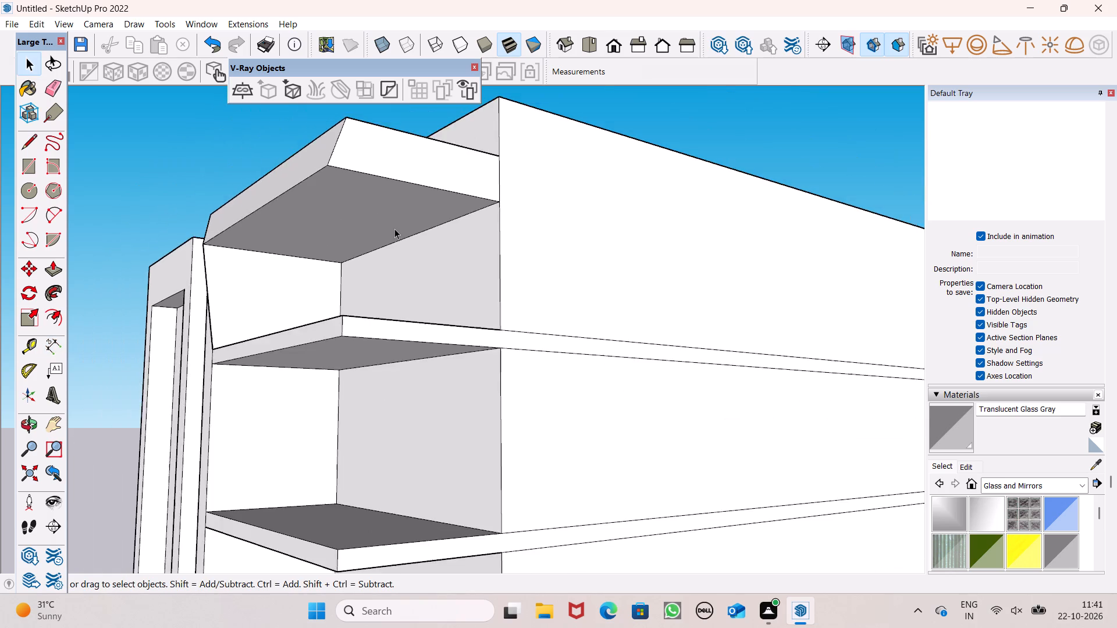
{"action": "middle_click_drag", "start_coordinate": [394, 229], "coordinate": [569, 295]}
{"action": "scroll", "coordinate": [462, 190], "scroll_direction": "down", "scroll_amount": 5}
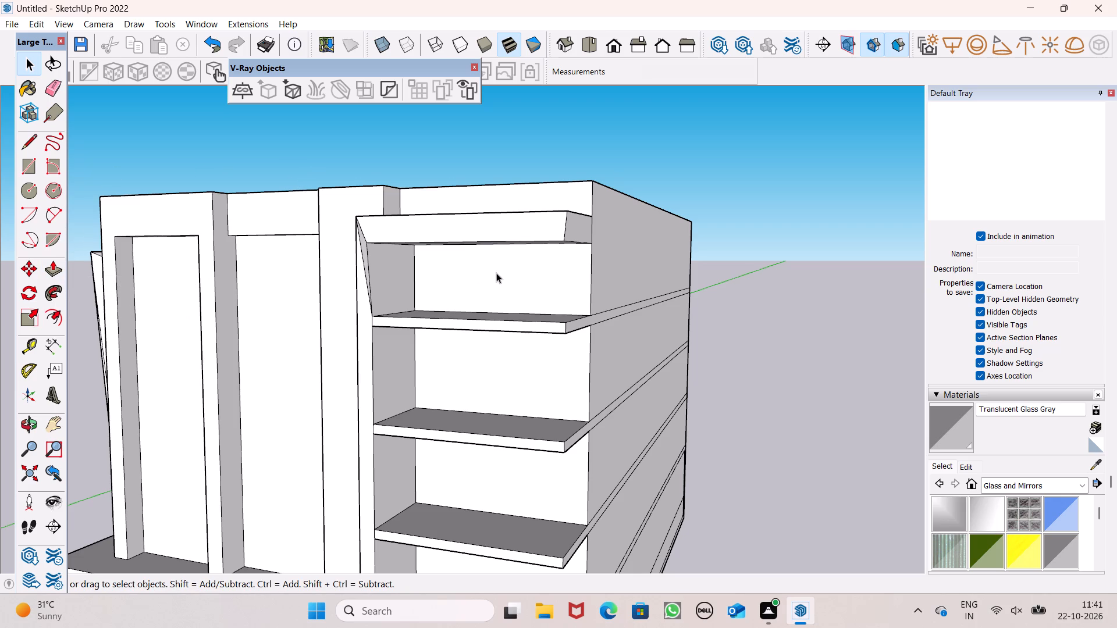
{"action": "middle_click_drag", "start_coordinate": [520, 192], "coordinate": [503, 43]}
{"action": "scroll", "coordinate": [503, 144], "scroll_direction": "down", "scroll_amount": 2}
{"action": "middle_click_drag", "start_coordinate": [507, 165], "coordinate": [550, 288]}
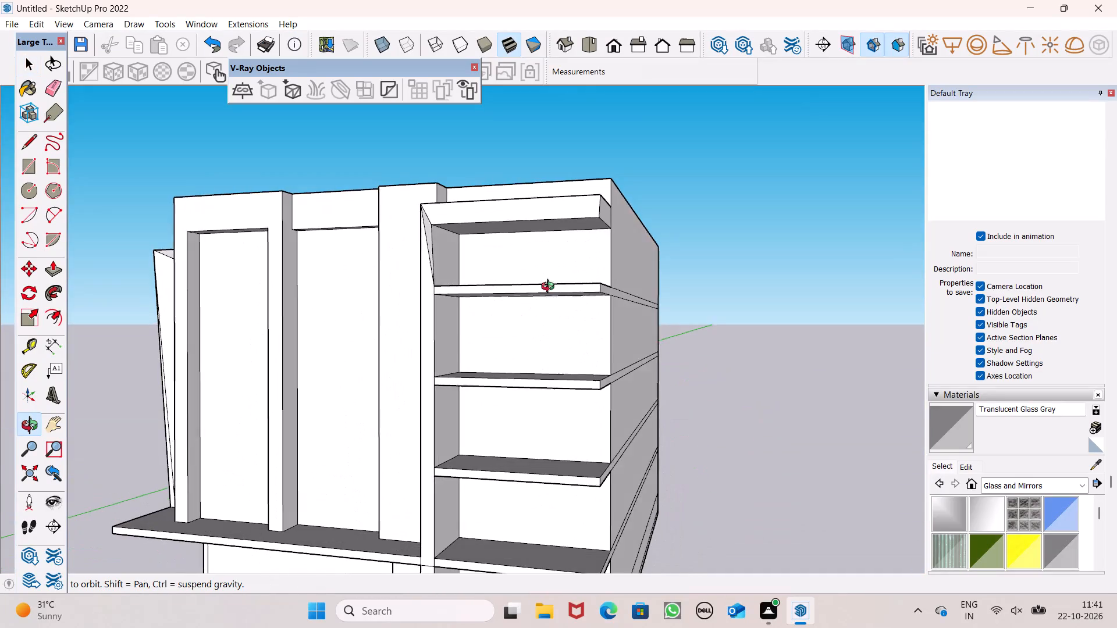
{"action": "middle_click_drag", "start_coordinate": [550, 288], "coordinate": [477, 209]}
{"action": "scroll", "coordinate": [354, 166], "scroll_direction": "up", "scroll_amount": 2}
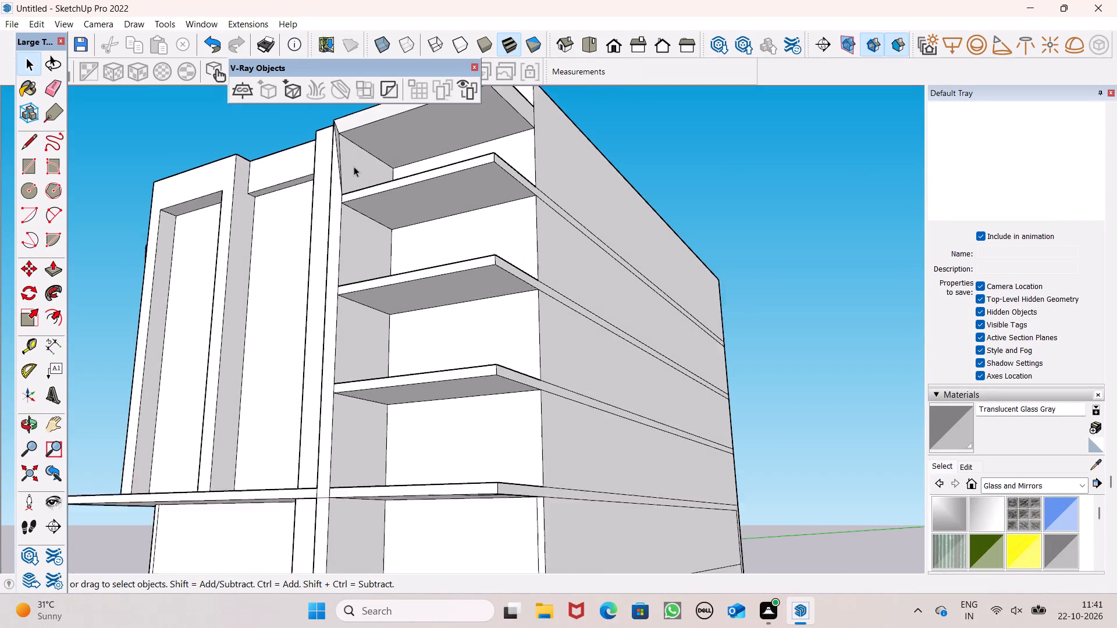
{"action": "scroll", "coordinate": [354, 166], "scroll_direction": "up", "scroll_amount": 3}
{"action": "scroll", "coordinate": [354, 166], "scroll_direction": "down", "scroll_amount": 13}
{"action": "scroll", "coordinate": [365, 84], "scroll_direction": "up", "scroll_amount": 4}
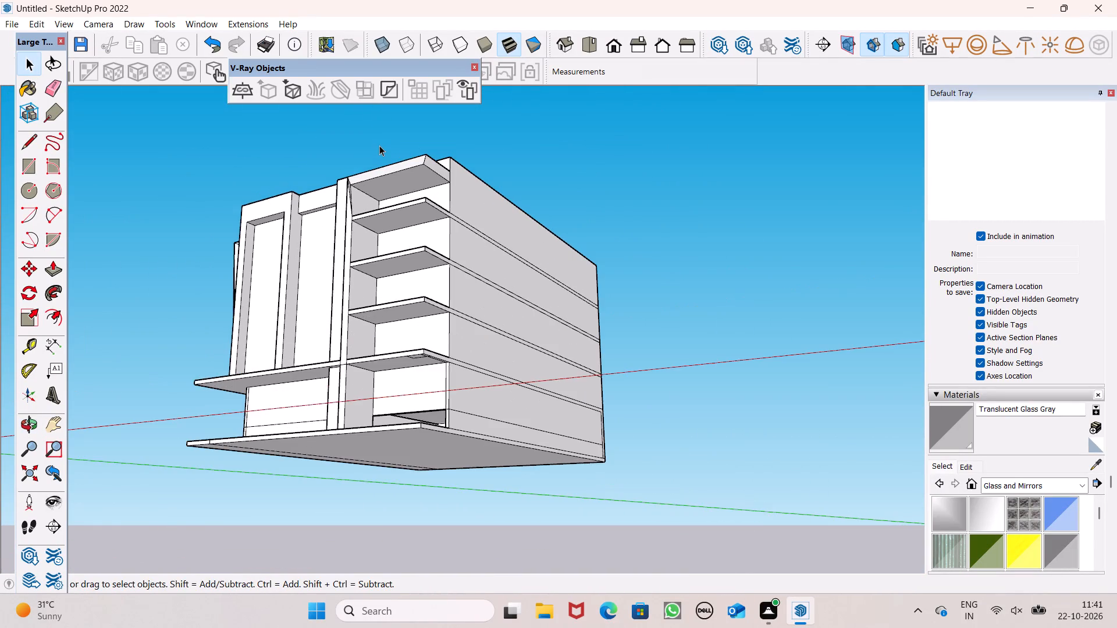
{"action": "scroll", "coordinate": [379, 145], "scroll_direction": "up", "scroll_amount": 5}
{"action": "middle_click_drag", "start_coordinate": [490, 194], "coordinate": [522, 120]}
{"action": "scroll", "coordinate": [252, 151], "scroll_direction": "up", "scroll_amount": 1}
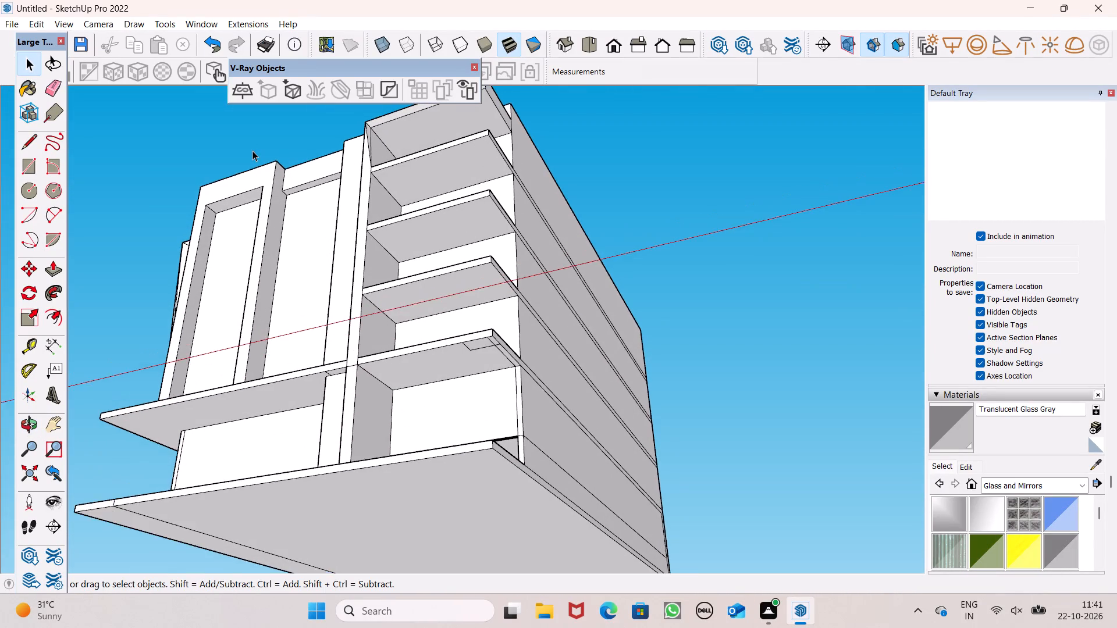
{"action": "scroll", "coordinate": [252, 151], "scroll_direction": "up", "scroll_amount": 2}
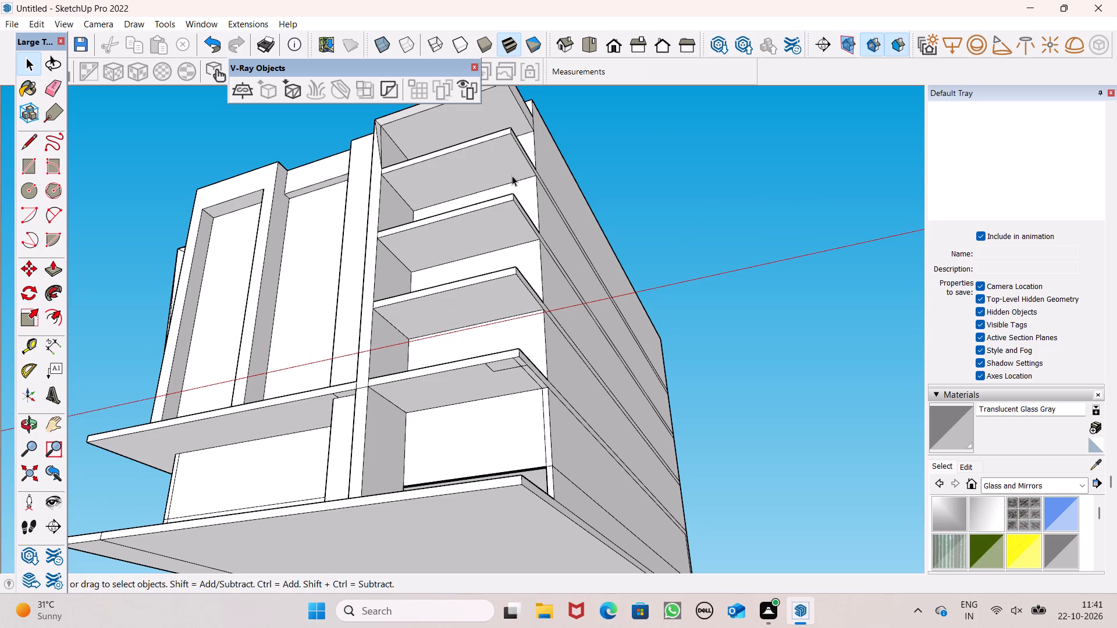
{"action": "scroll", "coordinate": [542, 176], "scroll_direction": "up", "scroll_amount": 1}
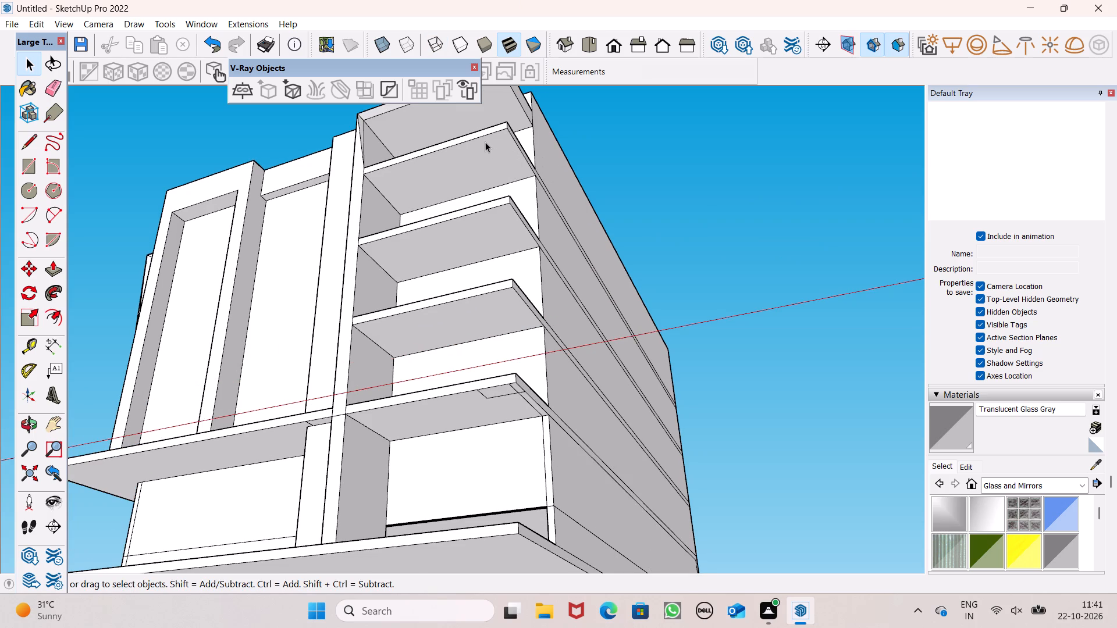
{"action": "scroll", "coordinate": [481, 140], "scroll_direction": "up", "scroll_amount": 1}
{"action": "scroll", "coordinate": [476, 186], "scroll_direction": "down", "scroll_amount": 6}
{"action": "scroll", "coordinate": [482, 128], "scroll_direction": "up", "scroll_amount": 6}
{"action": "middle_click_drag", "start_coordinate": [525, 223], "coordinate": [521, 245]}
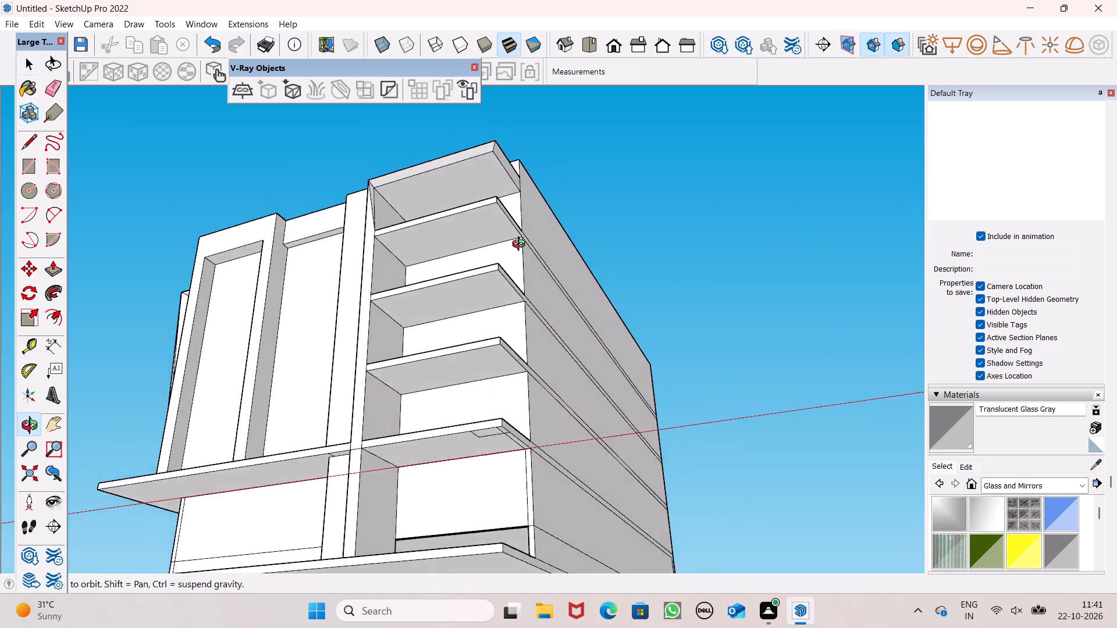
{"action": "middle_click_drag", "start_coordinate": [521, 245], "coordinate": [507, 286]}
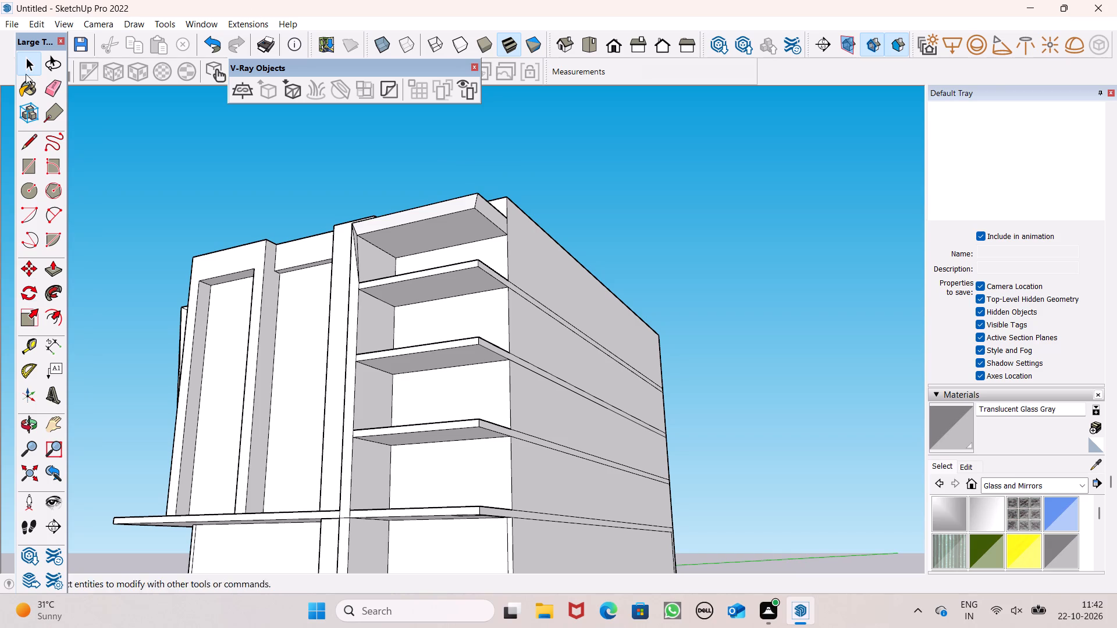
Place a Tape Measure guide on the uppermost projecting slab's underside, 4" in from its lower front edge.
{"action": "left_click", "coordinate": [33, 349]}
{"action": "scroll", "coordinate": [400, 132], "scroll_direction": "up", "scroll_amount": 2}
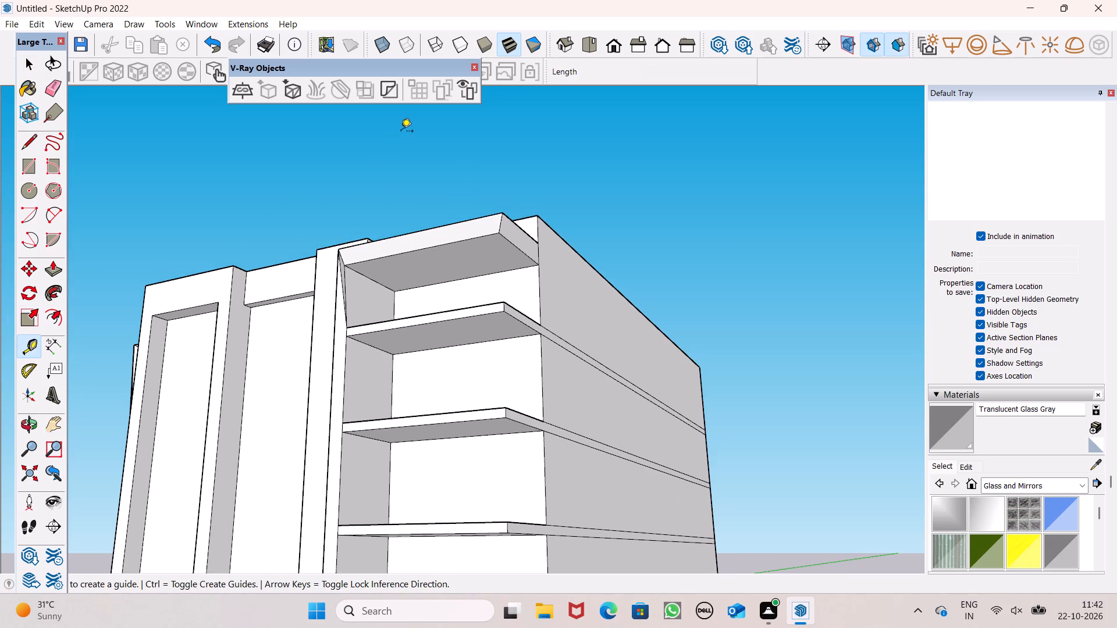
{"action": "scroll", "coordinate": [413, 159], "scroll_direction": "down", "scroll_amount": 3}
{"action": "middle_click_drag", "start_coordinate": [392, 253], "coordinate": [490, 222]}
{"action": "scroll", "coordinate": [392, 253], "scroll_direction": "up", "scroll_amount": 1}
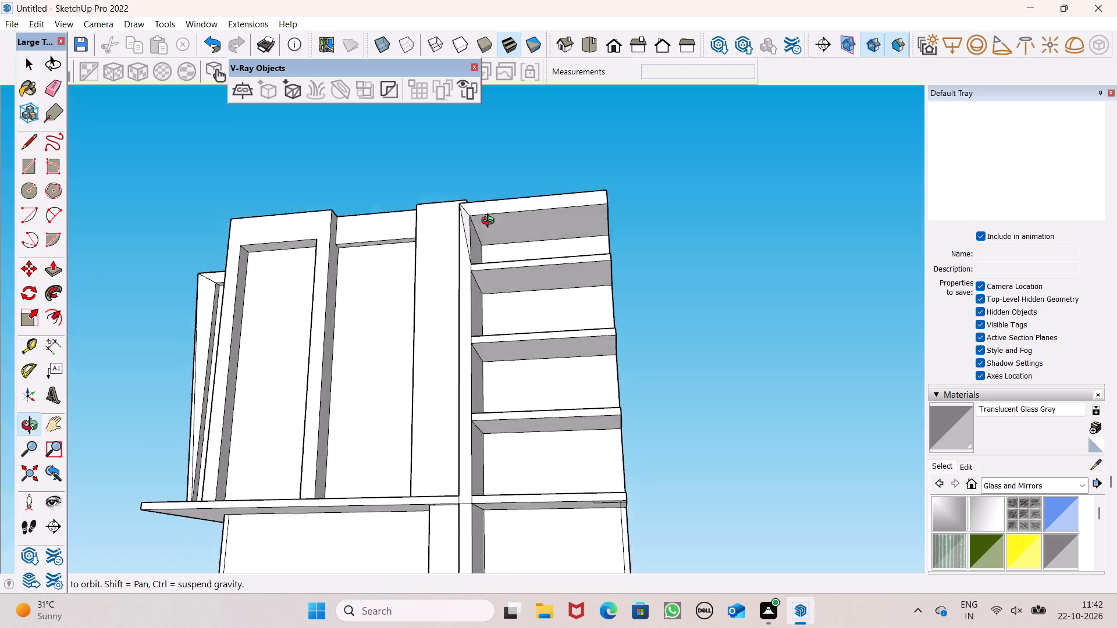
{"action": "middle_click_drag", "start_coordinate": [490, 222], "coordinate": [522, 135]}
{"action": "scroll", "coordinate": [589, 166], "scroll_direction": "up", "scroll_amount": 4}
{"action": "scroll", "coordinate": [528, 192], "scroll_direction": "down", "scroll_amount": 3}
{"action": "middle_click_drag", "start_coordinate": [606, 201], "coordinate": [590, 230]}
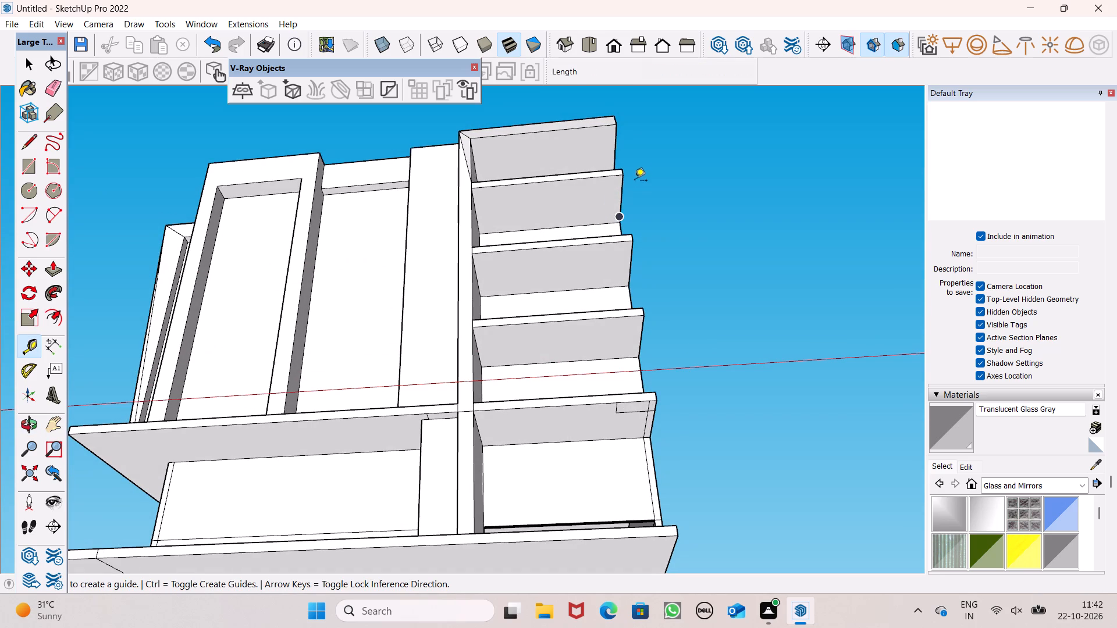
{"action": "middle_click_drag", "start_coordinate": [753, 174], "coordinate": [725, 199]}
{"action": "scroll", "coordinate": [497, 203], "scroll_direction": "up", "scroll_amount": 3}
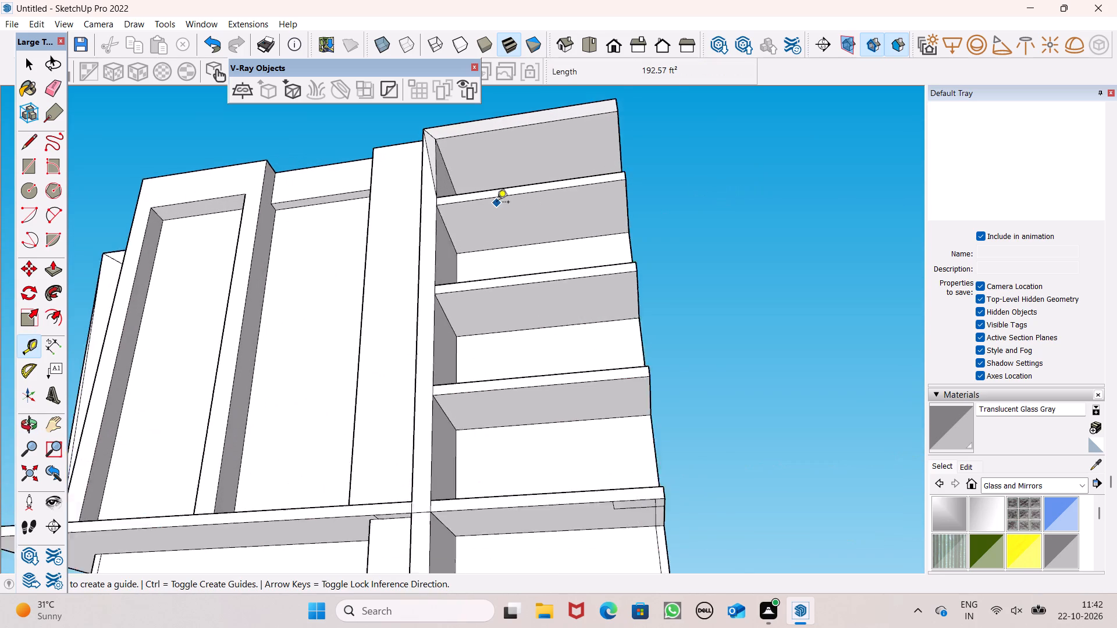
{"action": "scroll", "coordinate": [497, 203], "scroll_direction": "up", "scroll_amount": 7}
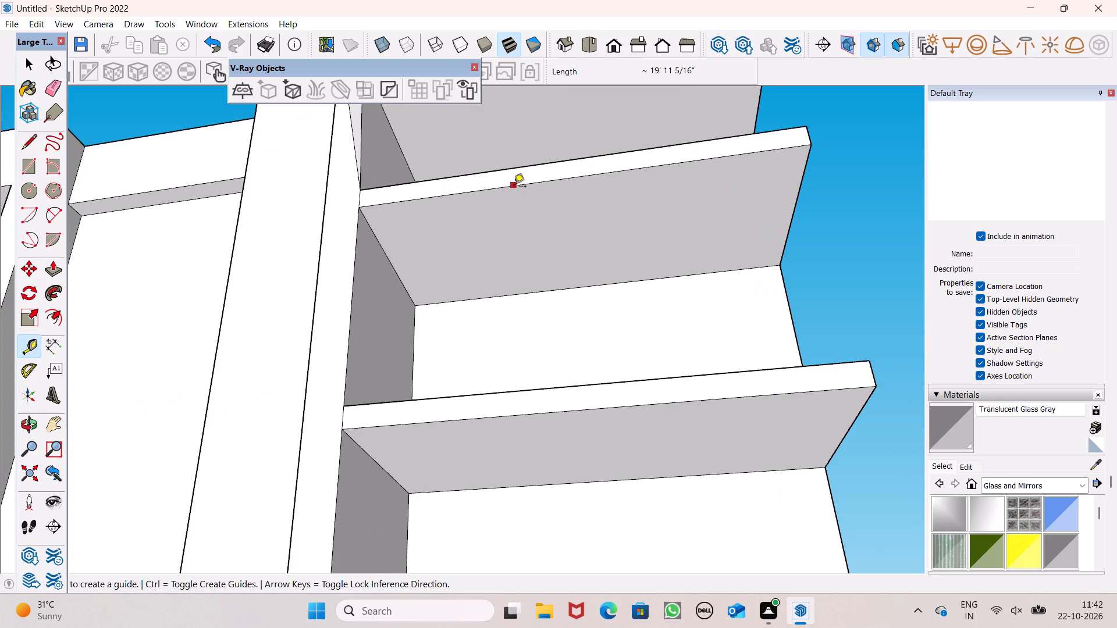
{"action": "left_click", "coordinate": [514, 187]}
{"action": "key", "text": "5"}
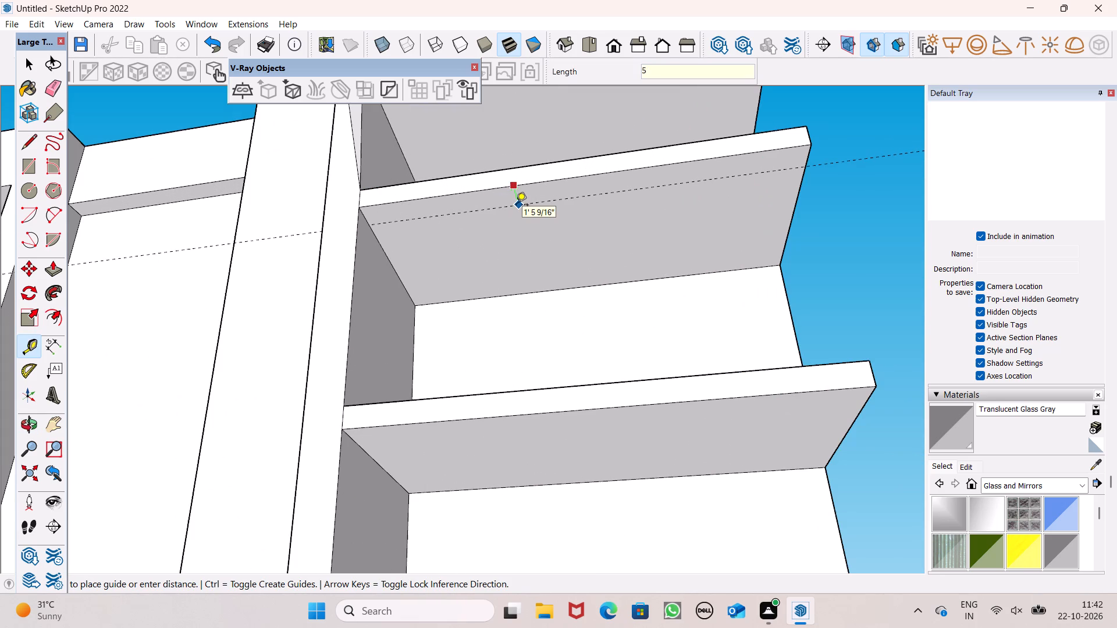
{"action": "key", "text": "BackSpace"}
{"action": "key", "text": "4"}
{"action": "key", "text": "shift+quotedbl"}
{"action": "key", "text": "Return"}
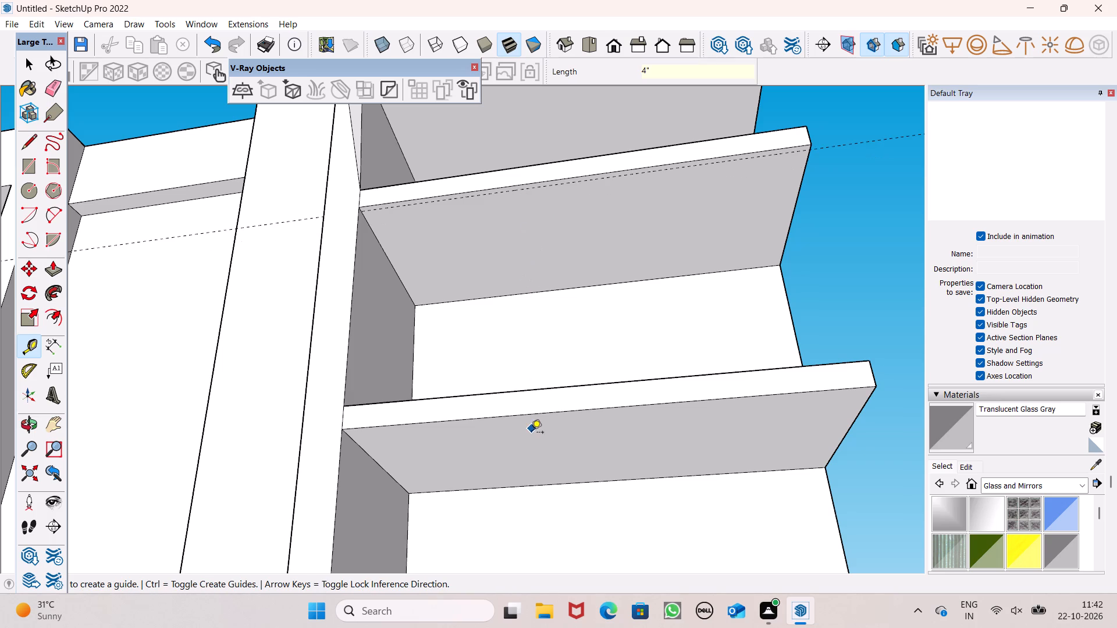
Place guides 4" in from the lower front edges on the undersides of the next two projecting slabs down.
{"action": "left_click", "coordinate": [540, 417]}
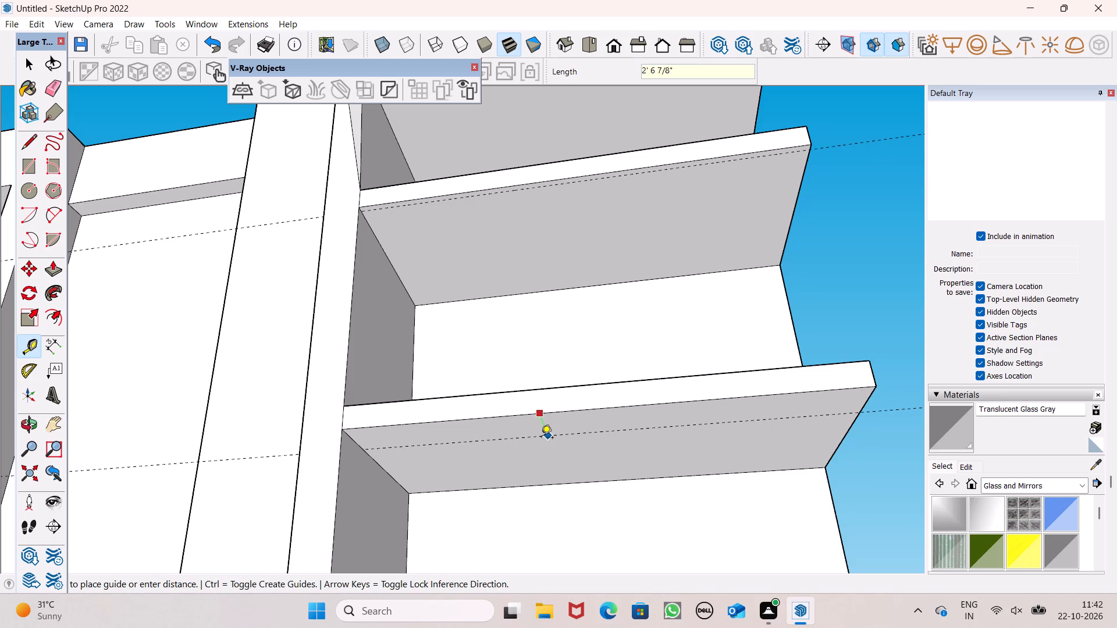
{"action": "type", "text": "4\""}
{"action": "key", "text": "Return"}
{"action": "scroll", "coordinate": [475, 241], "scroll_direction": "down", "scroll_amount": 4}
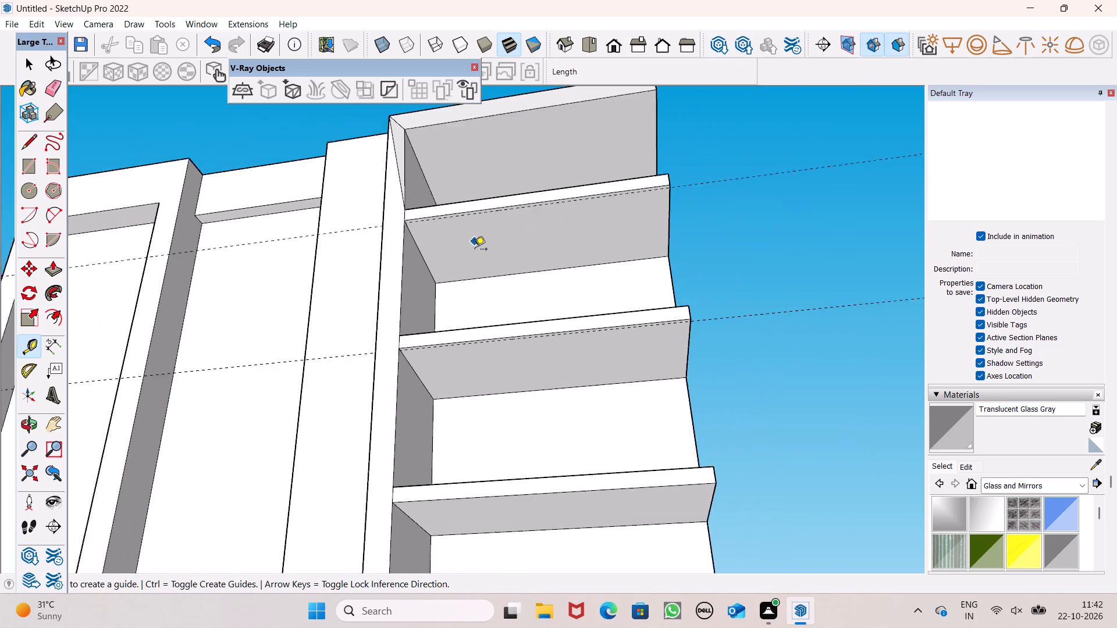
{"action": "scroll", "coordinate": [475, 250], "scroll_direction": "down", "scroll_amount": 2}
{"action": "scroll", "coordinate": [473, 188], "scroll_direction": "down", "scroll_amount": 3}
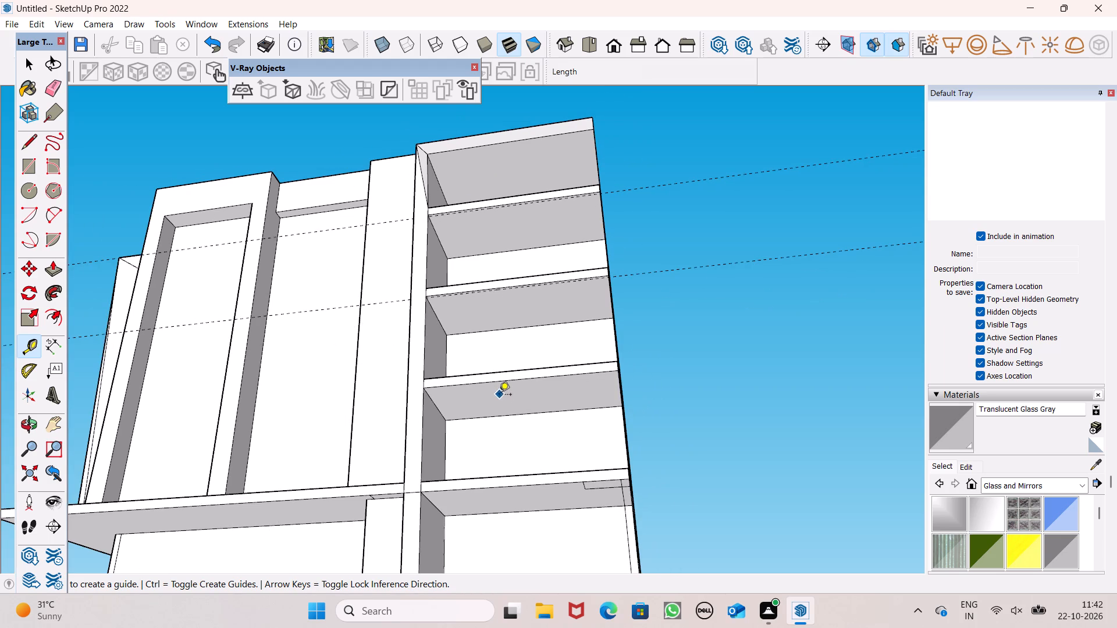
{"action": "scroll", "coordinate": [499, 408], "scroll_direction": "up", "scroll_amount": 7}
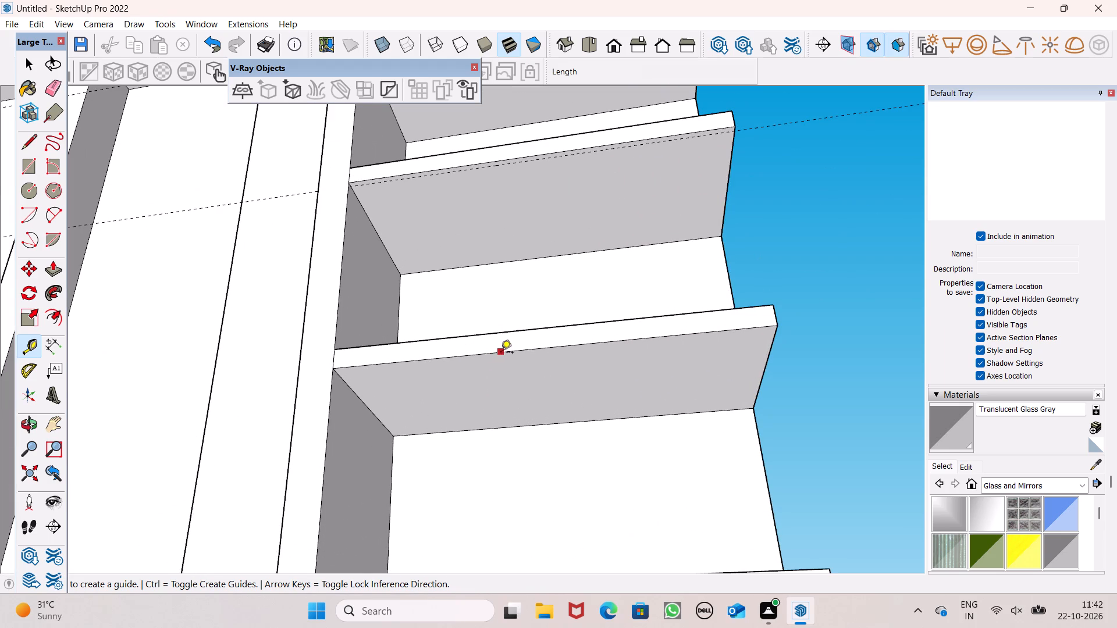
{"action": "left_click", "coordinate": [501, 354]}
{"action": "key", "text": "4"}
{"action": "key", "text": "shift+quotedbl"}
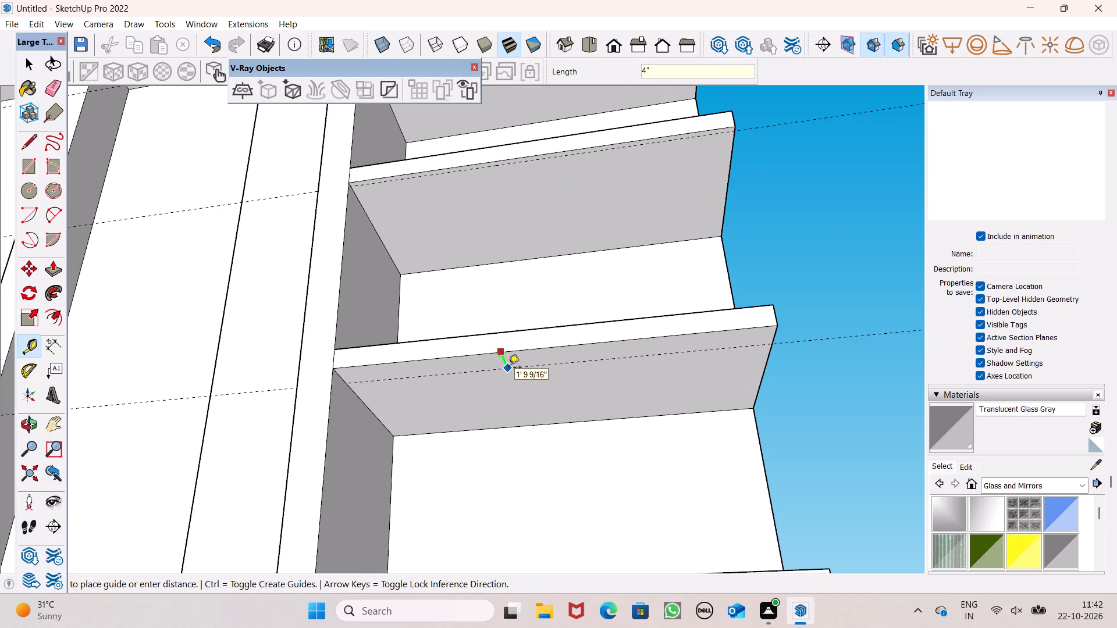
{"action": "key", "text": "Return"}
Place a Tape Measure guide on the canopy's underside in the corner bay, 4" in from its lower front edge.
{"action": "scroll", "coordinate": [474, 223], "scroll_direction": "down", "scroll_amount": 4}
{"action": "scroll", "coordinate": [529, 474], "scroll_direction": "up", "scroll_amount": 3}
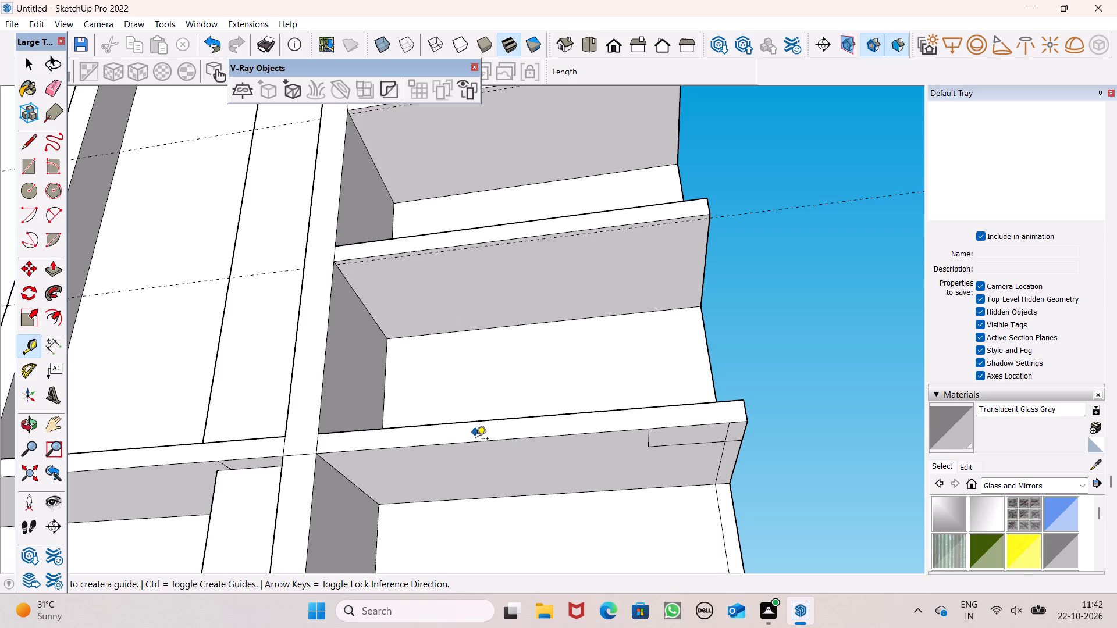
{"action": "scroll", "coordinate": [534, 471], "scroll_direction": "up", "scroll_amount": 4}
{"action": "left_click", "coordinate": [525, 419]}
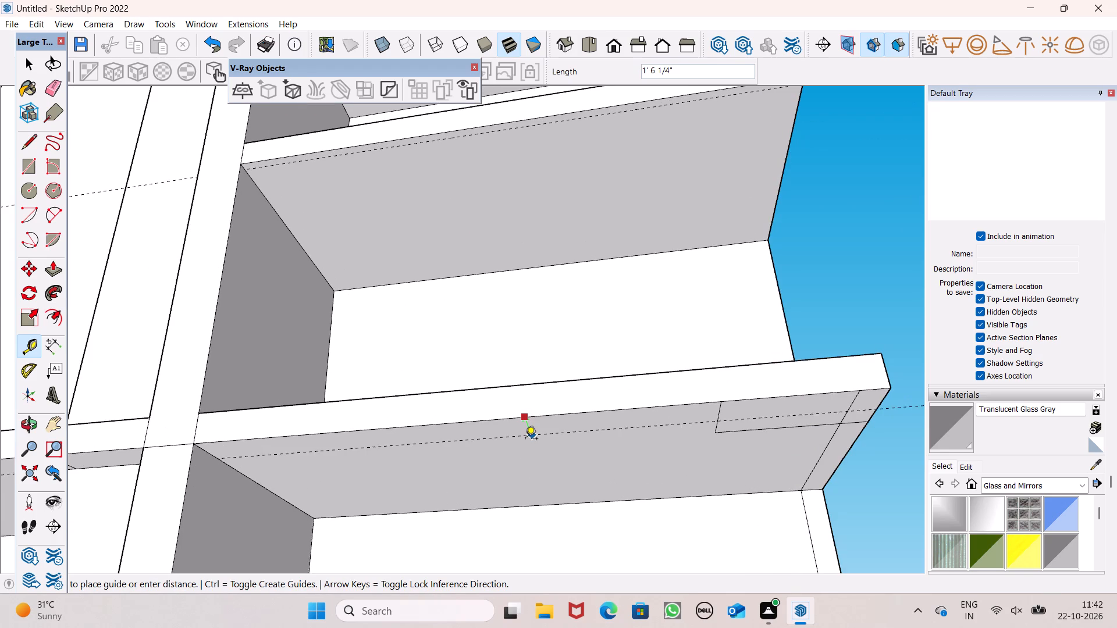
{"action": "key", "text": "4"}
{"action": "key", "text": "shift+quotedbl"}
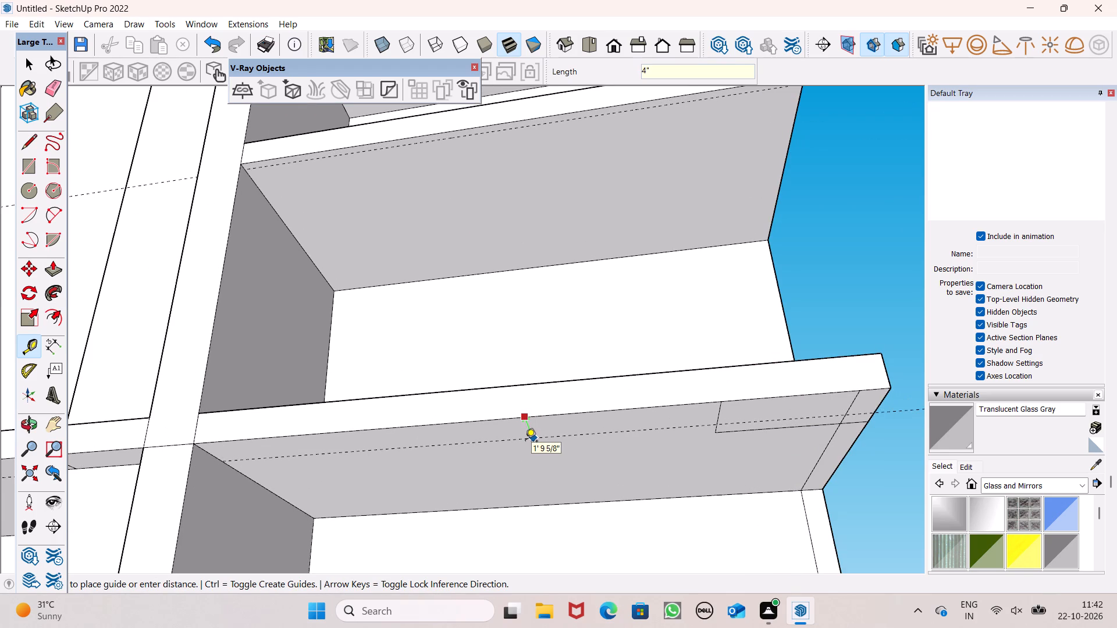
{"action": "key", "text": "Return"}
Draw a rectangle about 19' 2" by 4' closing the open gap at the bottom of the corner bay's ground-floor wall.
{"action": "scroll", "coordinate": [480, 323], "scroll_direction": "down", "scroll_amount": 6}
{"action": "middle_click_drag", "start_coordinate": [583, 408], "coordinate": [556, 381]}
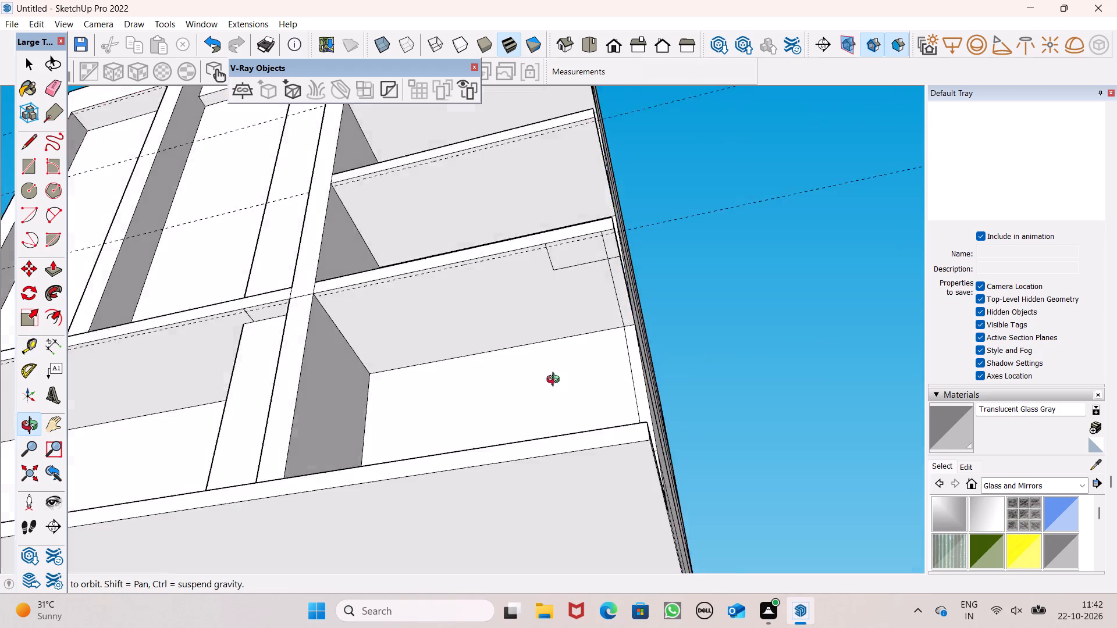
{"action": "middle_click_drag", "start_coordinate": [556, 381], "coordinate": [556, 413]}
{"action": "scroll", "coordinate": [531, 241], "scroll_direction": "down", "scroll_amount": 5}
{"action": "middle_click_drag", "start_coordinate": [561, 455], "coordinate": [563, 549]}
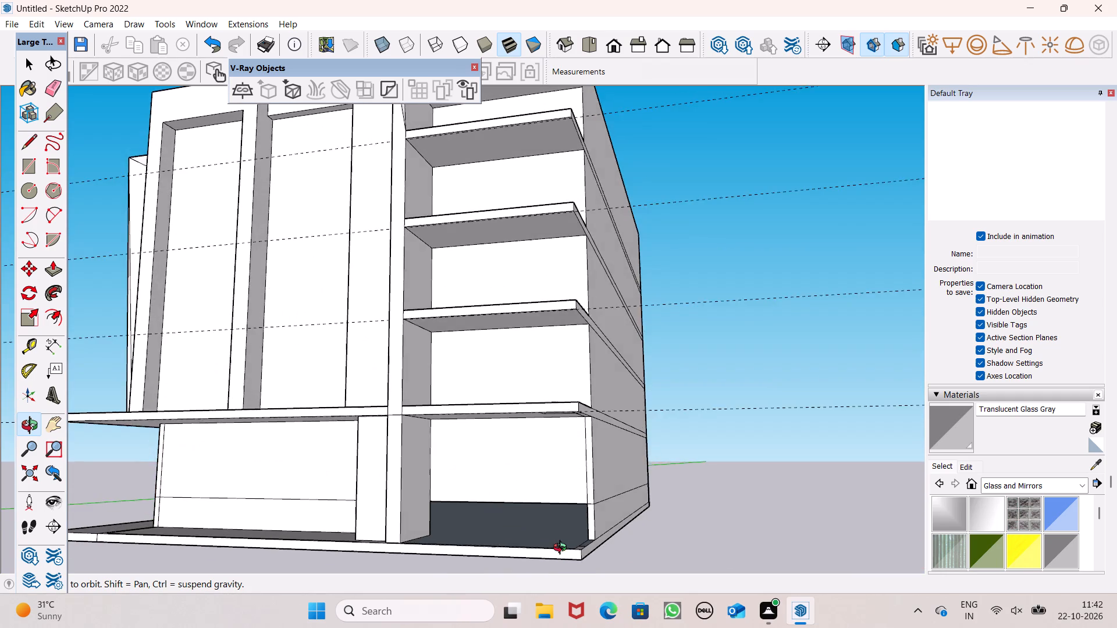
{"action": "middle_click_drag", "start_coordinate": [563, 549], "coordinate": [572, 575]}
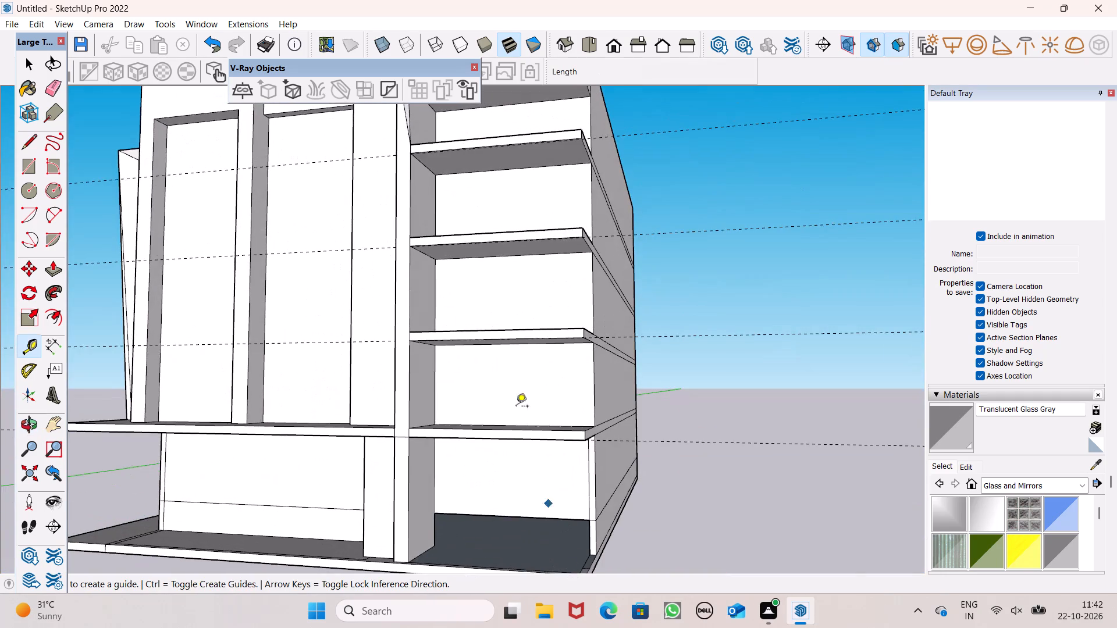
{"action": "scroll", "coordinate": [431, 301], "scroll_direction": "down", "scroll_amount": 2}
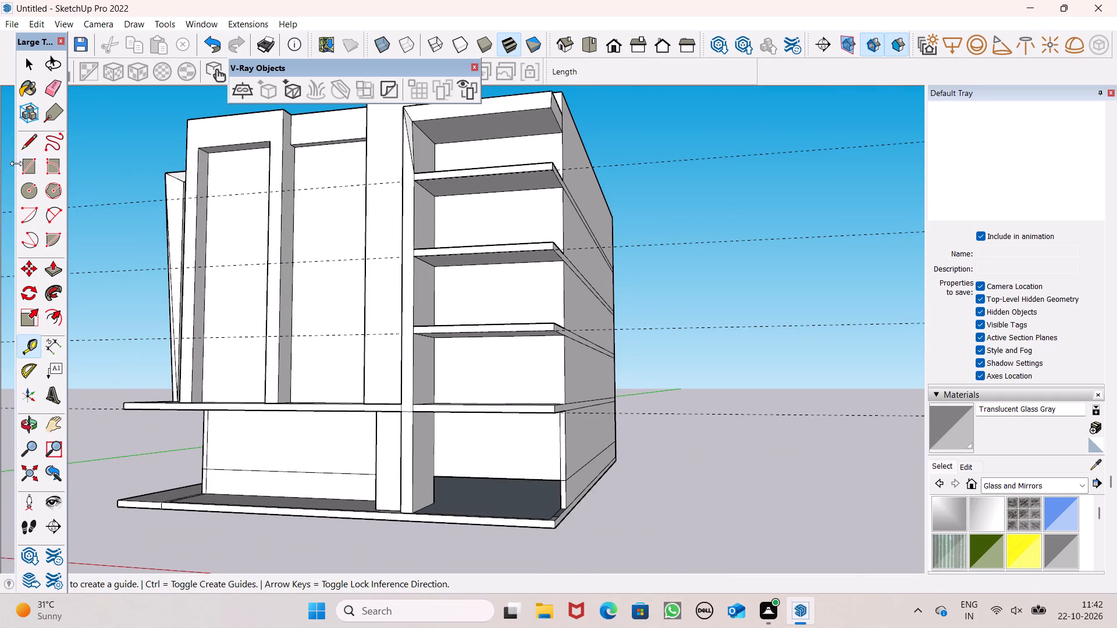
{"action": "left_click_drag", "start_coordinate": [35, 170], "coordinate": [42, 174]}
{"action": "scroll", "coordinate": [435, 458], "scroll_direction": "up", "scroll_amount": 5}
{"action": "middle_click_drag", "start_coordinate": [421, 509], "coordinate": [428, 520]}
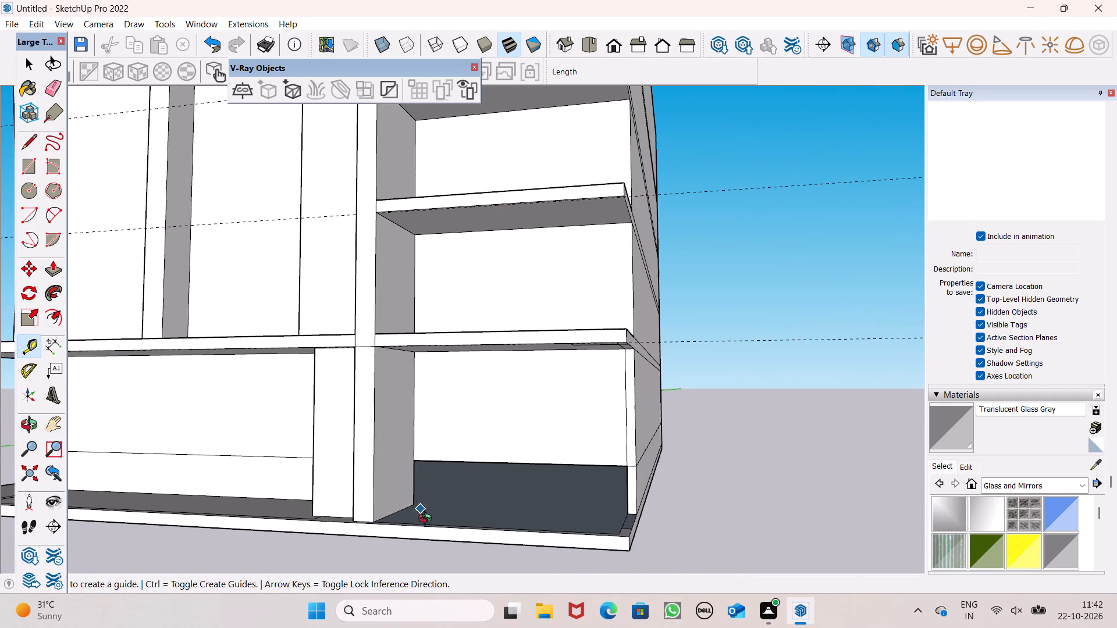
{"action": "middle_click_drag", "start_coordinate": [428, 520], "coordinate": [480, 586]}
{"action": "scroll", "coordinate": [442, 413], "scroll_direction": "down", "scroll_amount": 5}
{"action": "scroll", "coordinate": [549, 516], "scroll_direction": "up", "scroll_amount": 6}
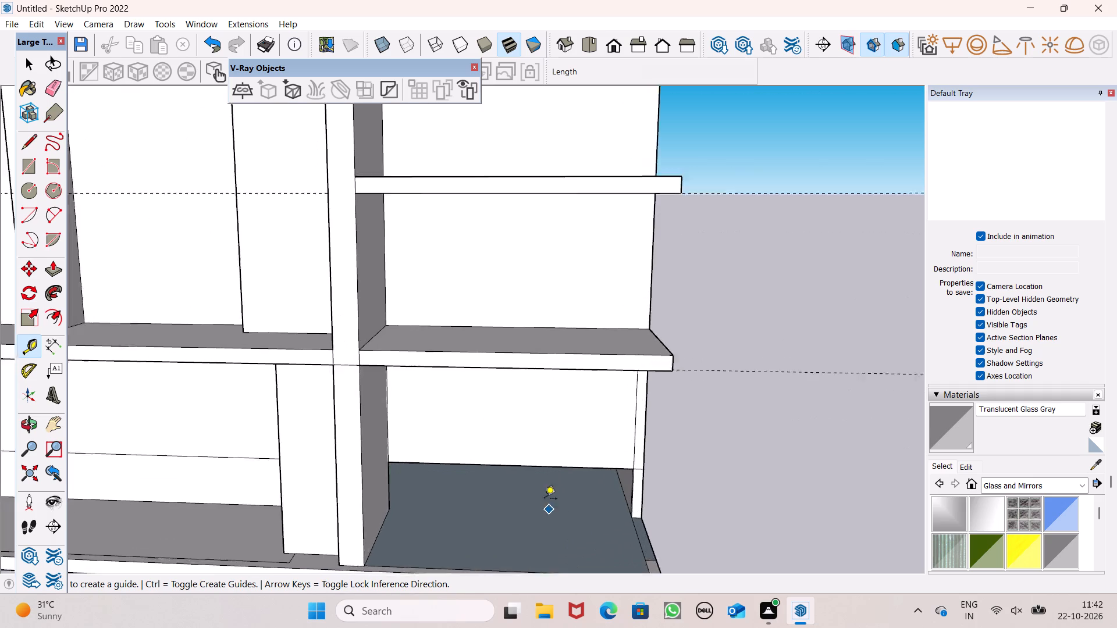
{"action": "scroll", "coordinate": [545, 499], "scroll_direction": "up", "scroll_amount": 1}
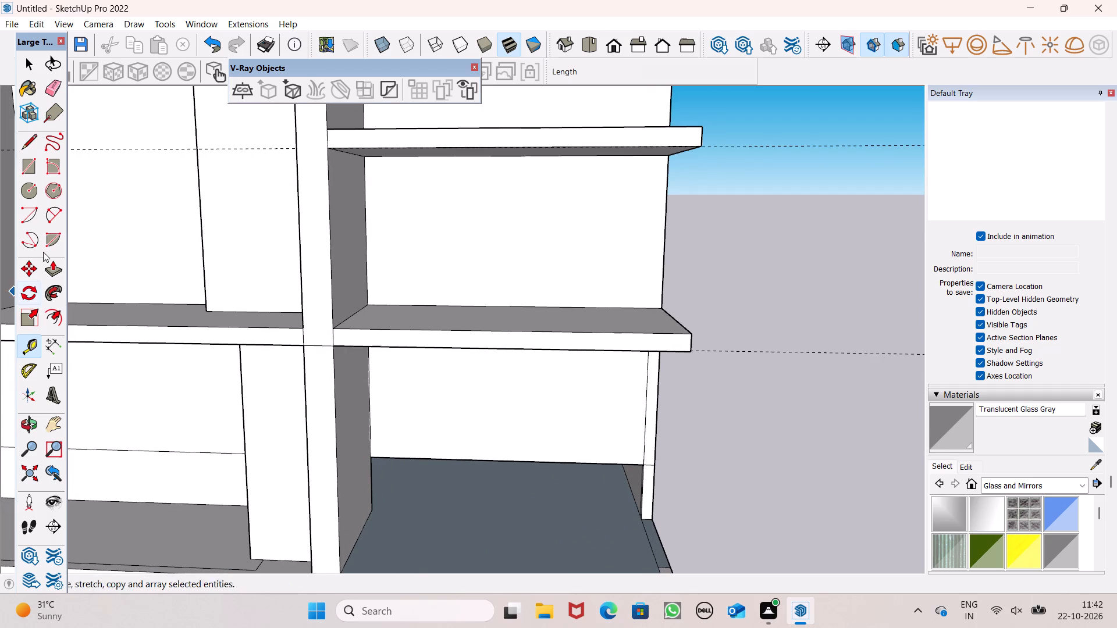
{"action": "left_click", "coordinate": [27, 162]}
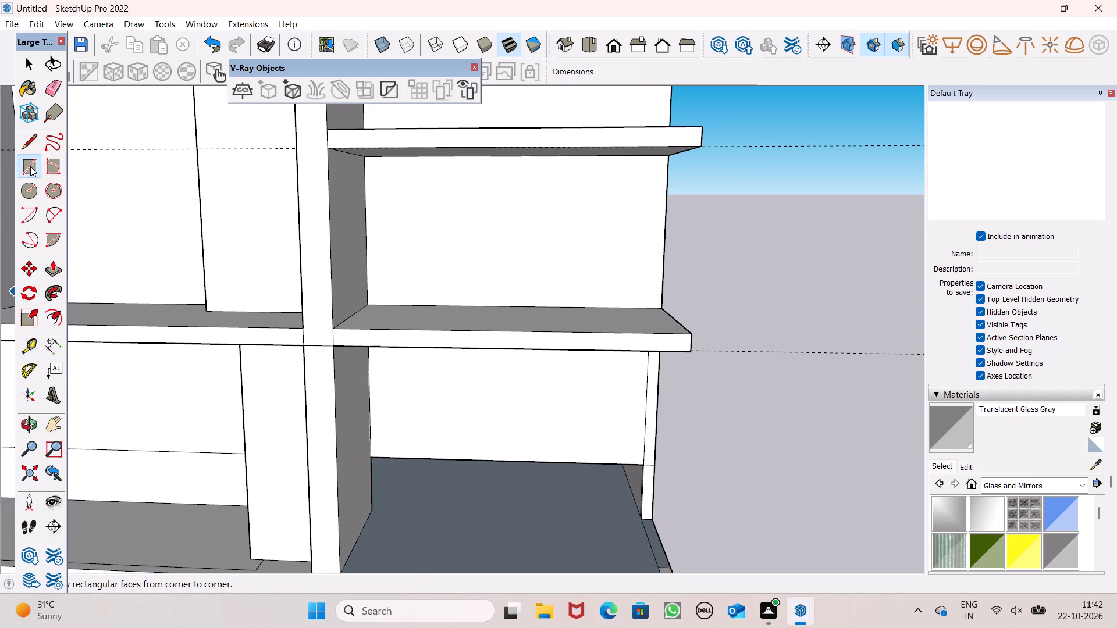
{"action": "left_click", "coordinate": [373, 456]}
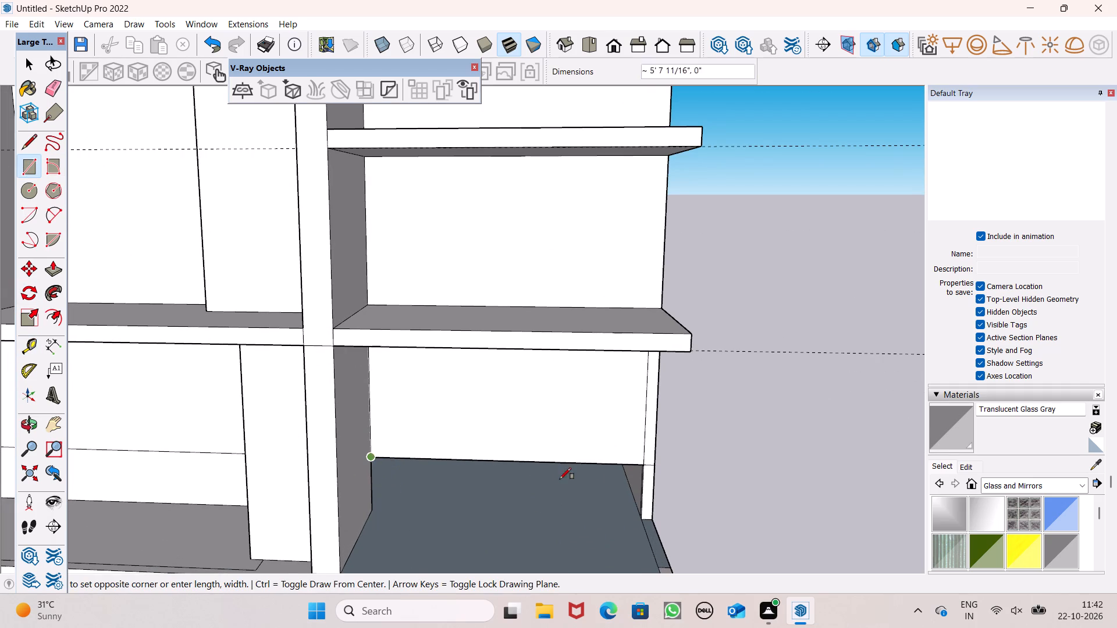
{"action": "left_click", "coordinate": [644, 523]}
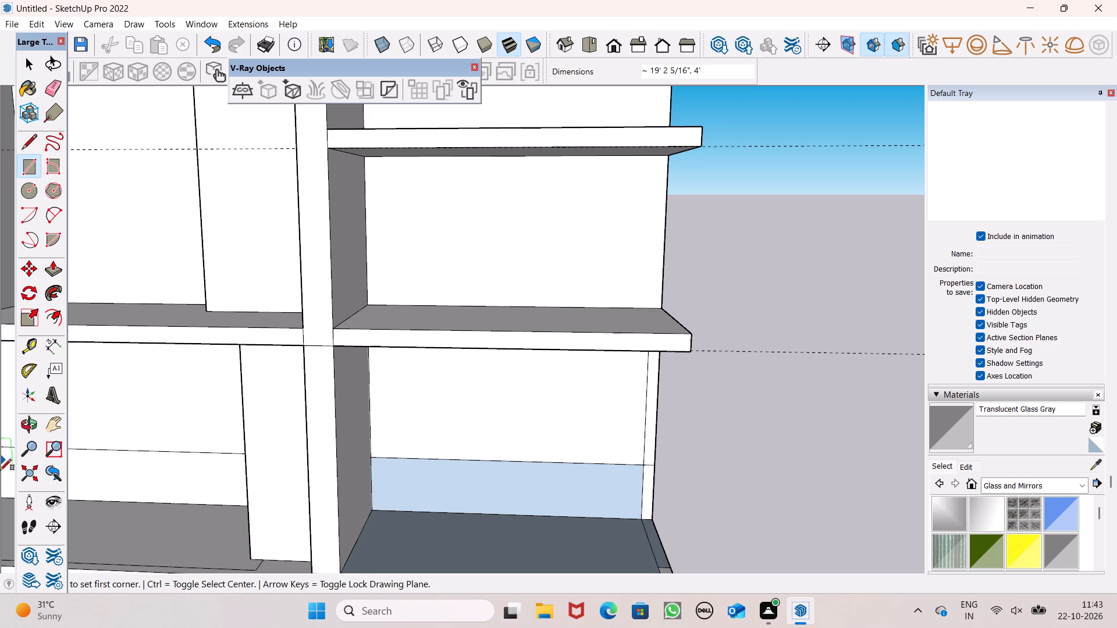
Push/Pull the new infill face at the base of the corner bay's ground-floor wall by 4".
{"action": "left_click", "coordinate": [54, 258]}
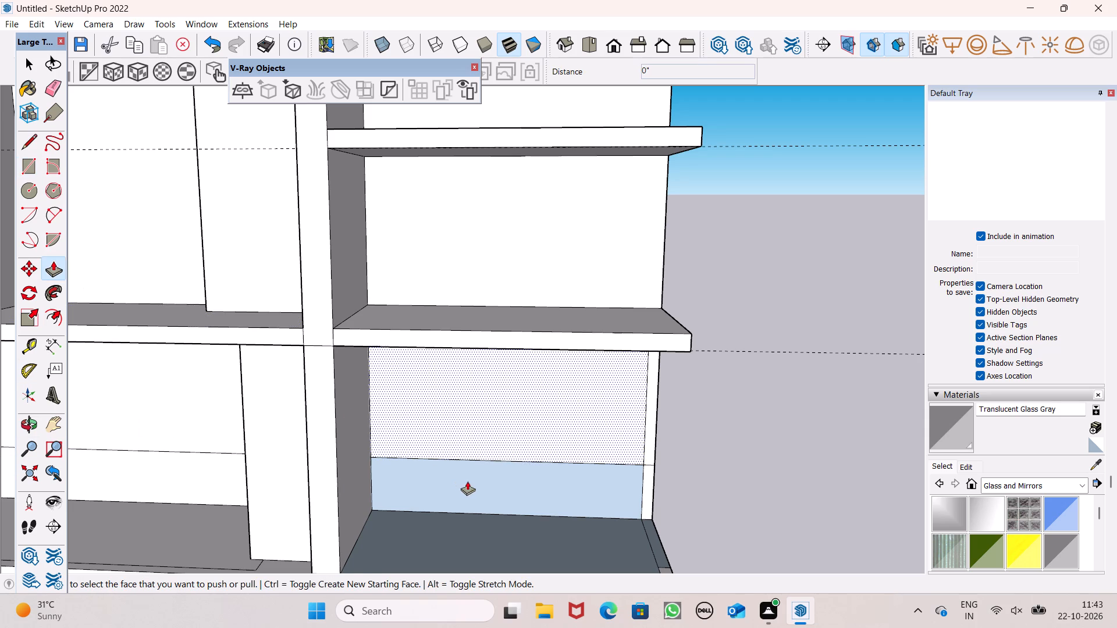
{"action": "left_click_drag", "start_coordinate": [440, 493], "coordinate": [442, 480]}
{"action": "type", "text": "4\""}
{"action": "key", "text": "Return"}
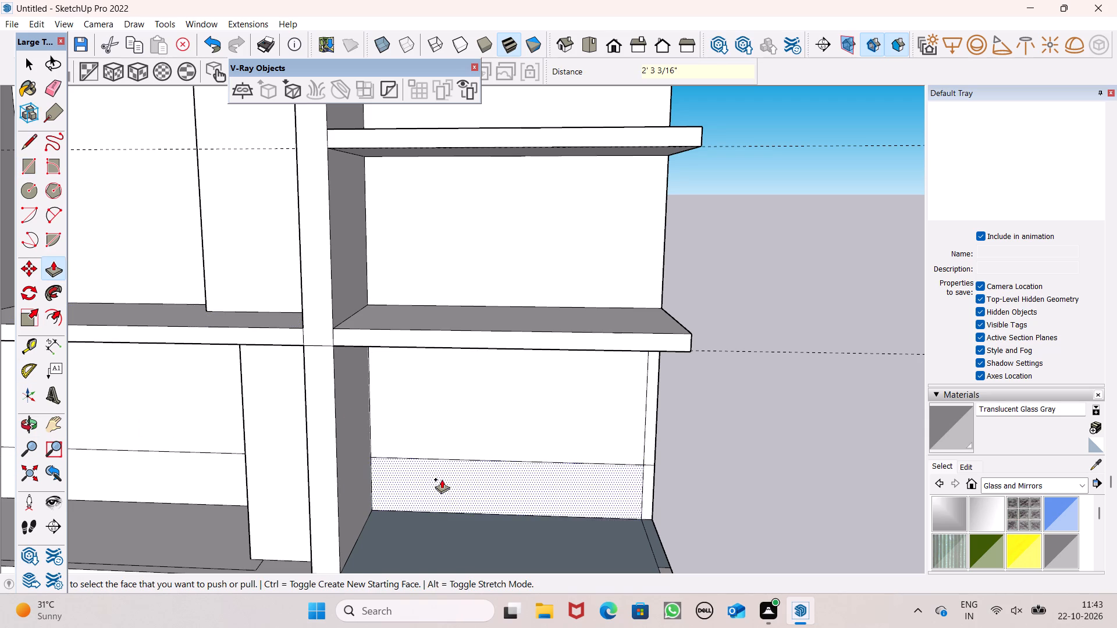
{"action": "key", "text": "space"}
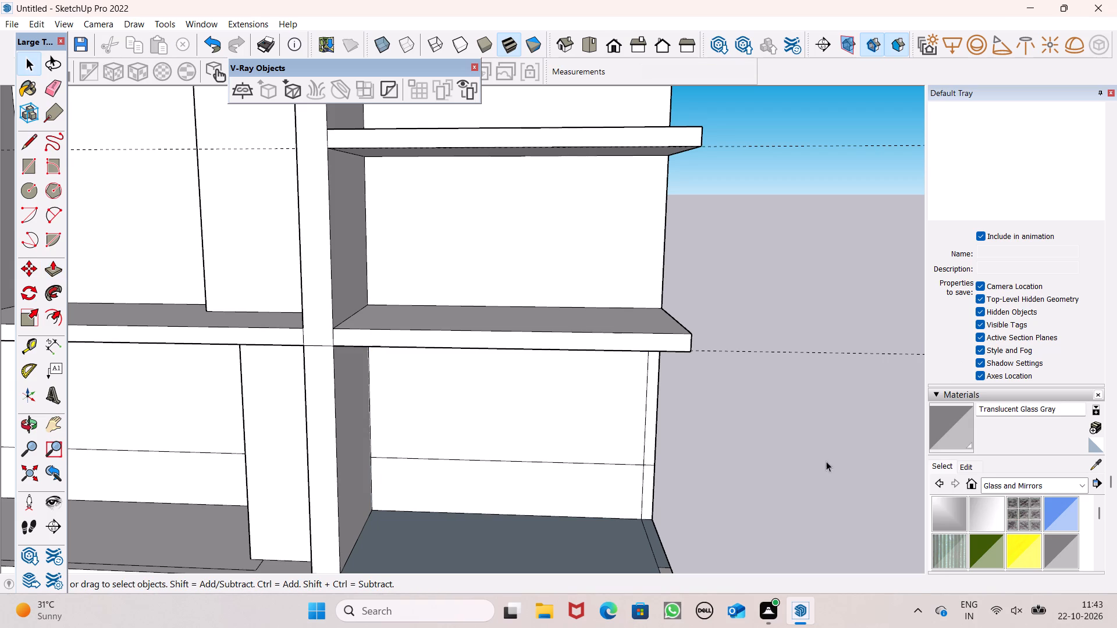
Erase the stray rectangle outline and side line on the canopy's underside at the corner bay's outer end.
{"action": "scroll", "coordinate": [707, 448], "scroll_direction": "down", "scroll_amount": 2}
{"action": "middle_click_drag", "start_coordinate": [720, 443], "coordinate": [644, 209]}
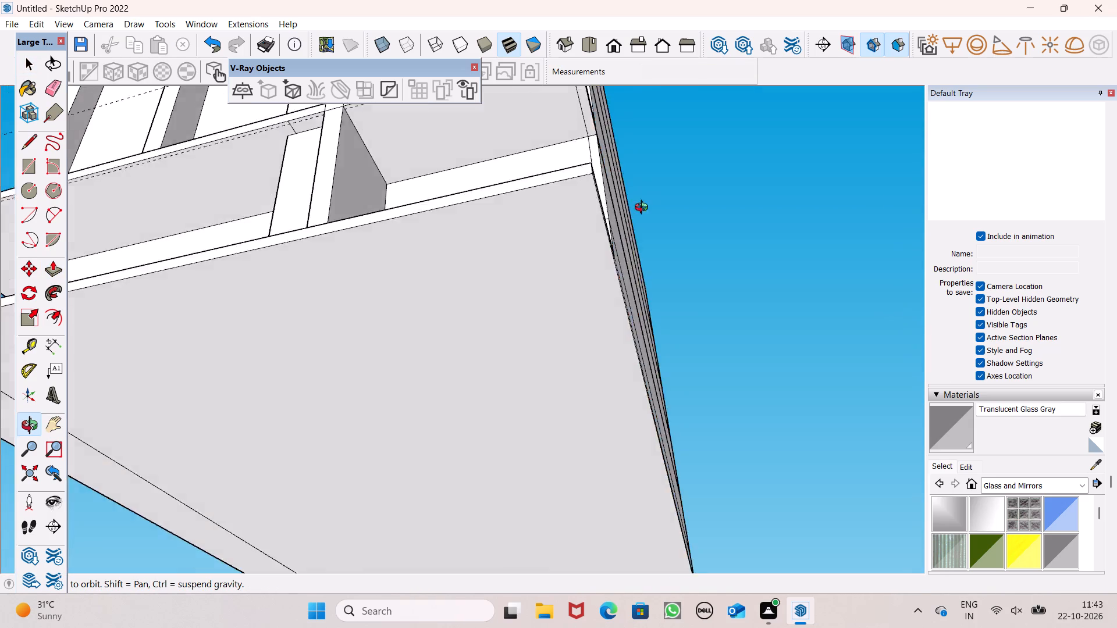
{"action": "middle_click_drag", "start_coordinate": [644, 209], "coordinate": [620, 251]}
{"action": "scroll", "coordinate": [618, 251], "scroll_direction": "down", "scroll_amount": 3}
{"action": "scroll", "coordinate": [571, 66], "scroll_direction": "up", "scroll_amount": 6}
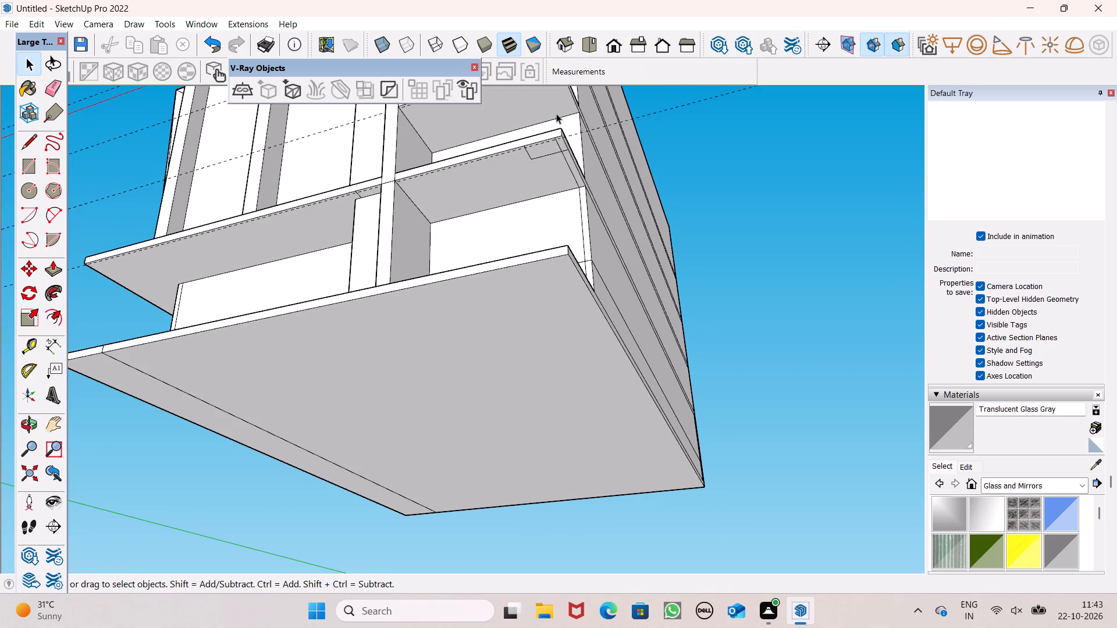
{"action": "scroll", "coordinate": [632, 108], "scroll_direction": "up", "scroll_amount": 1}
{"action": "scroll", "coordinate": [664, 313], "scroll_direction": "down", "scroll_amount": 5}
{"action": "scroll", "coordinate": [633, 315], "scroll_direction": "up", "scroll_amount": 6}
{"action": "scroll", "coordinate": [629, 212], "scroll_direction": "up", "scroll_amount": 7}
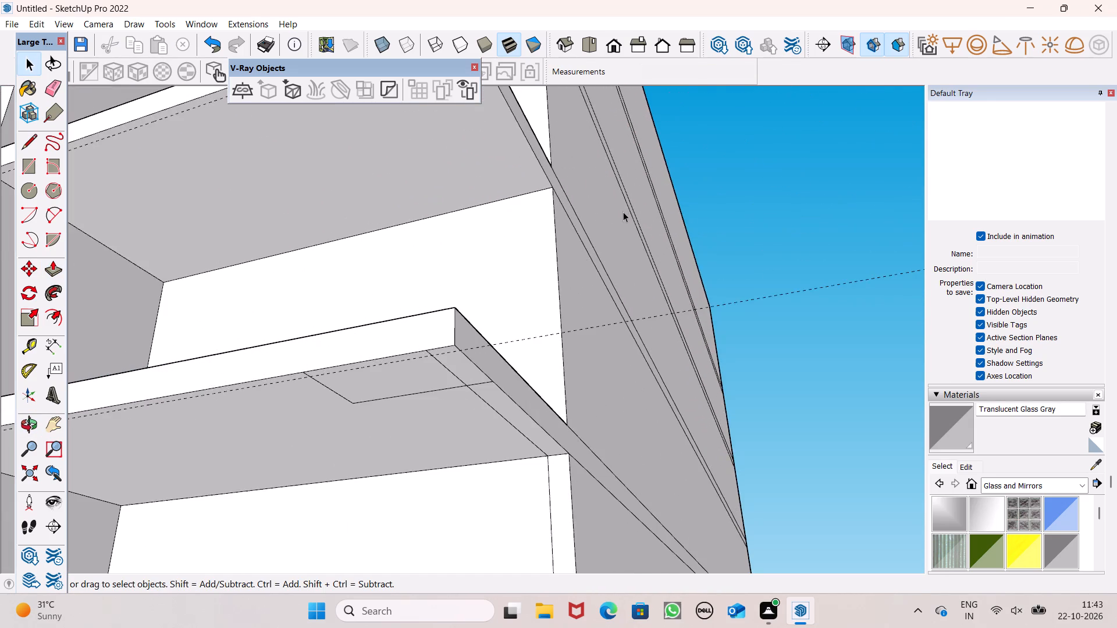
{"action": "middle_click_drag", "start_coordinate": [568, 255], "coordinate": [593, 121]}
{"action": "scroll", "coordinate": [570, 181], "scroll_direction": "down", "scroll_amount": 6}
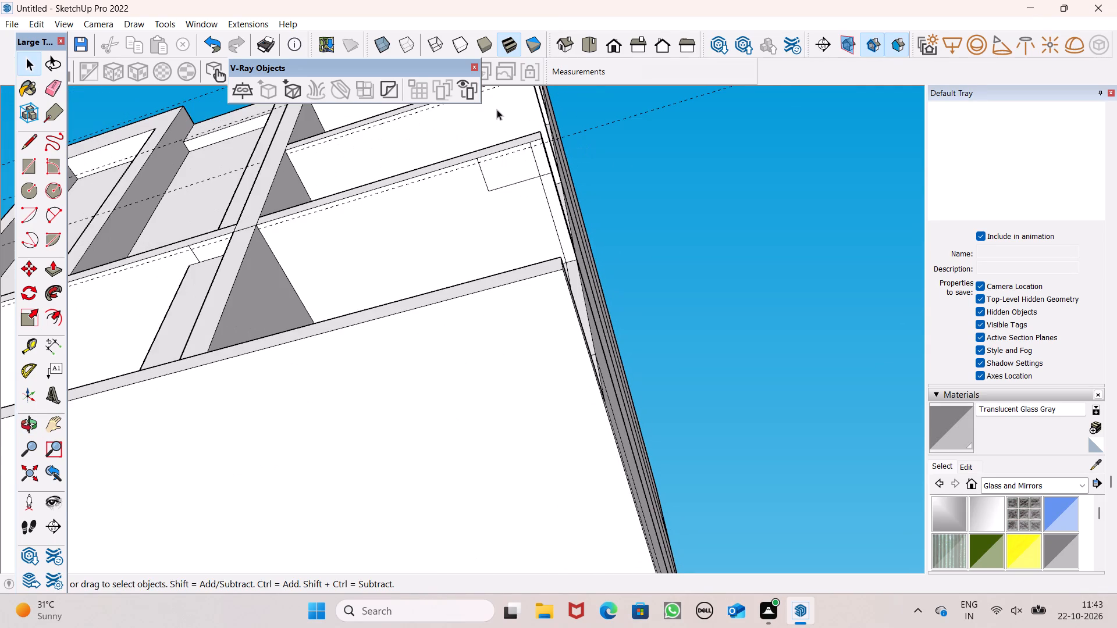
{"action": "scroll", "coordinate": [497, 109], "scroll_direction": "up", "scroll_amount": 3}
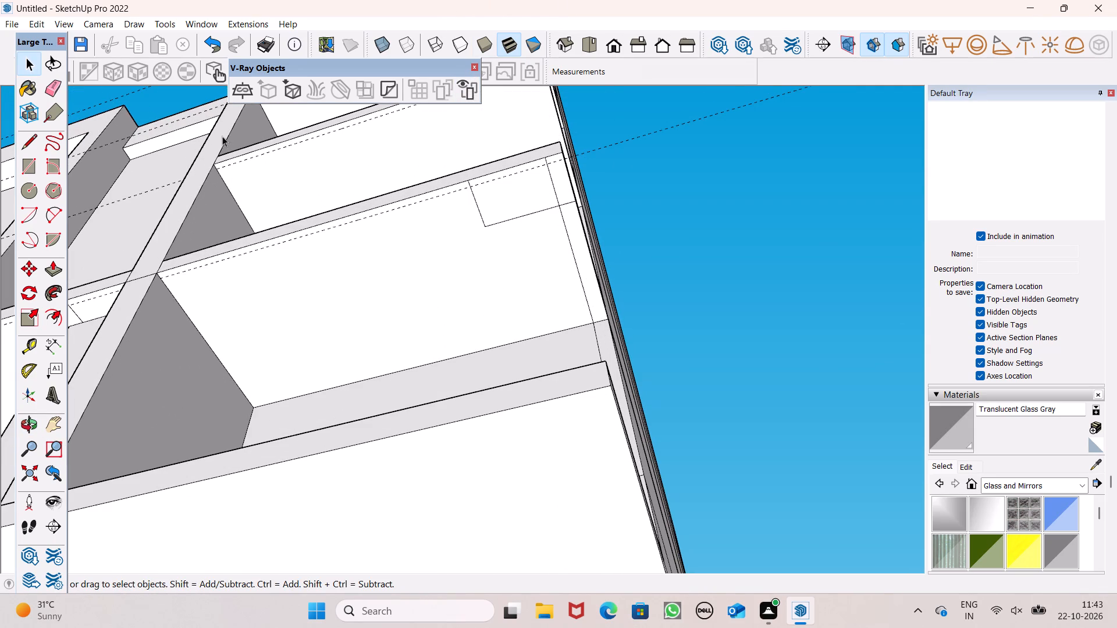
{"action": "left_click", "coordinate": [56, 91]}
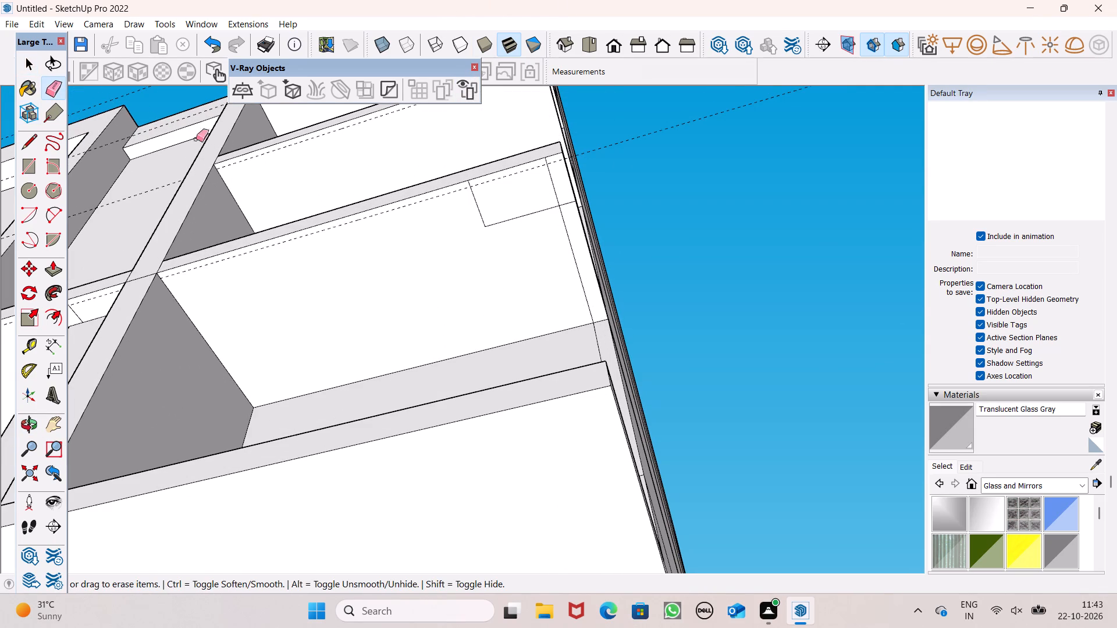
{"action": "scroll", "coordinate": [405, 194], "scroll_direction": "up", "scroll_amount": 1}
{"action": "left_click_drag", "start_coordinate": [487, 198], "coordinate": [490, 205]}
{"action": "left_click_drag", "start_coordinate": [495, 205], "coordinate": [501, 204]}
{"action": "left_click", "coordinate": [506, 202]}
{"action": "left_click_drag", "start_coordinate": [507, 201], "coordinate": [523, 210]}
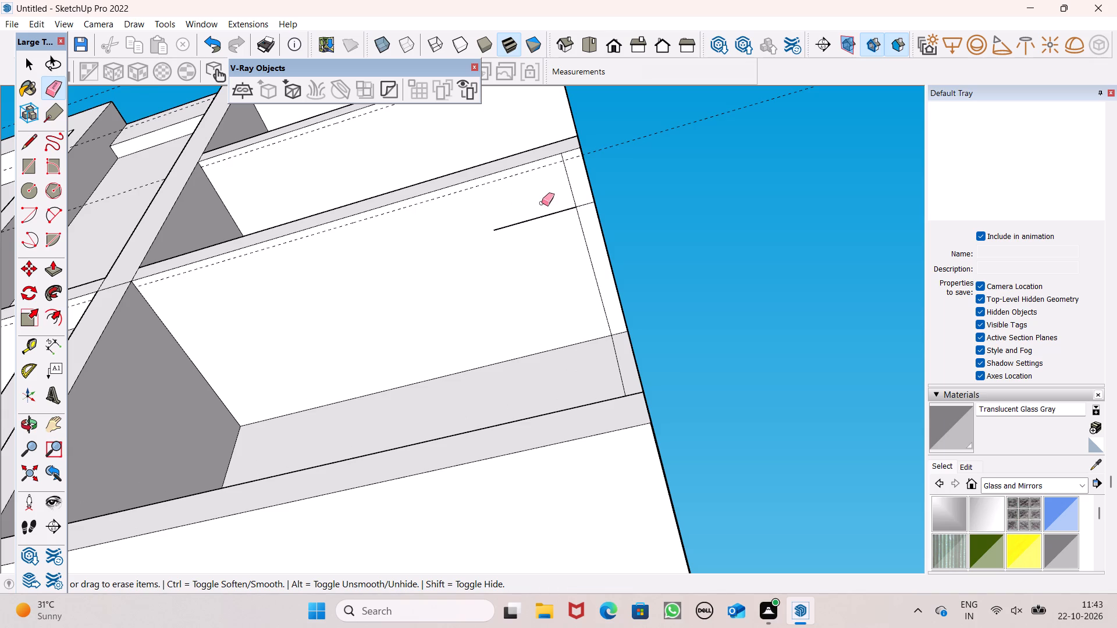
{"action": "left_click_drag", "start_coordinate": [546, 211], "coordinate": [547, 217]}
{"action": "left_click_drag", "start_coordinate": [575, 193], "coordinate": [571, 204]}
{"action": "left_click_drag", "start_coordinate": [577, 198], "coordinate": [580, 233]}
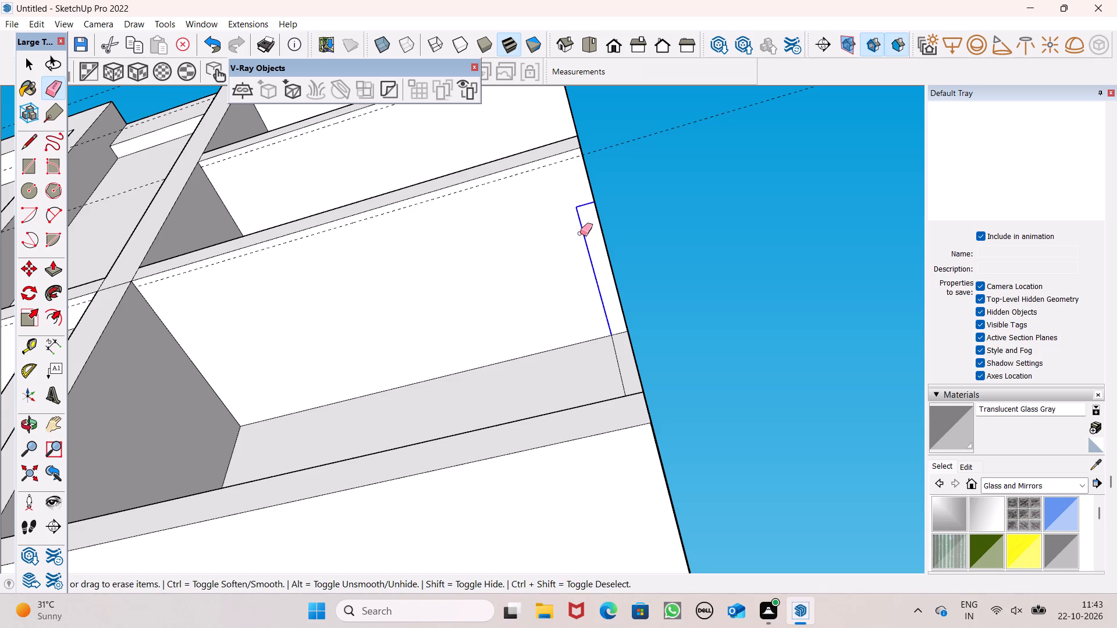
{"action": "left_click_drag", "start_coordinate": [580, 233], "coordinate": [586, 206]}
{"action": "left_click", "coordinate": [586, 206]}
Erase the leftover vertical line near the outer corner of the ground-floor wall below the canopy, undoing the first attempt.
{"action": "scroll", "coordinate": [623, 383], "scroll_direction": "down", "scroll_amount": 2}
{"action": "middle_click_drag", "start_coordinate": [623, 386], "coordinate": [630, 440]}
{"action": "scroll", "coordinate": [630, 440], "scroll_direction": "up", "scroll_amount": 1}
{"action": "left_click_drag", "start_coordinate": [632, 436], "coordinate": [635, 419]}
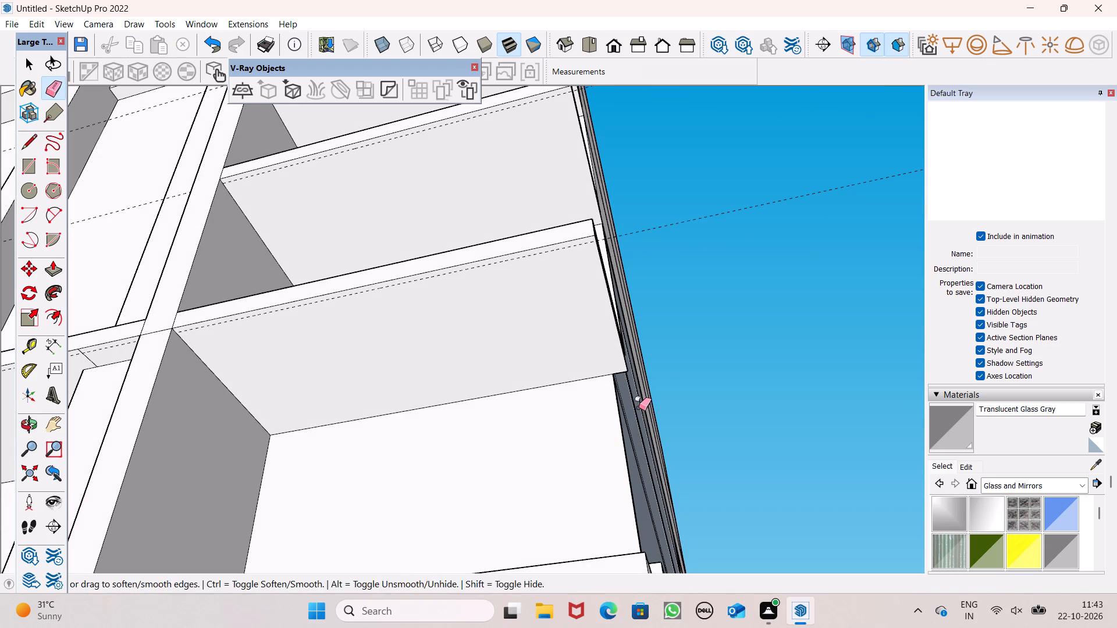
{"action": "key", "text": "ctrl+z"}
{"action": "left_click_drag", "start_coordinate": [626, 438], "coordinate": [621, 447]}
{"action": "scroll", "coordinate": [618, 349], "scroll_direction": "down", "scroll_amount": 6}
{"action": "middle_click_drag", "start_coordinate": [607, 370], "coordinate": [597, 415]}
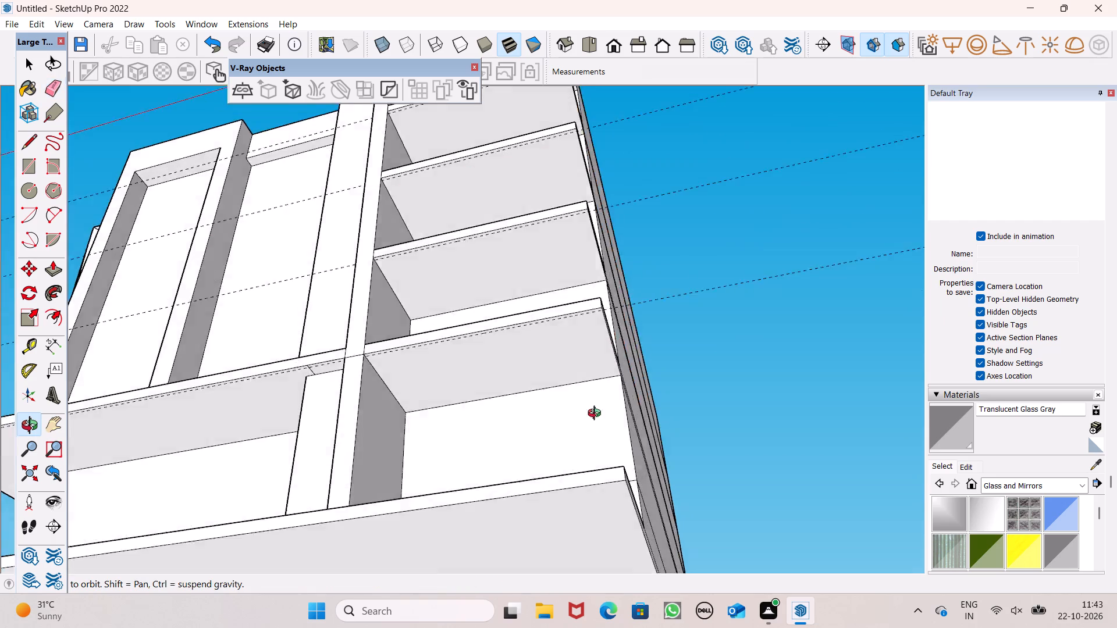
{"action": "middle_click_drag", "start_coordinate": [597, 415], "coordinate": [571, 468]}
{"action": "scroll", "coordinate": [571, 481], "scroll_direction": "up", "scroll_amount": 1}
{"action": "scroll", "coordinate": [607, 304], "scroll_direction": "down", "scroll_amount": 4}
{"action": "key", "text": "space"}
Place a guide on the canopy's underside in the corner bay, 4" in from its outer side edge.
{"action": "scroll", "coordinate": [593, 439], "scroll_direction": "down", "scroll_amount": 2}
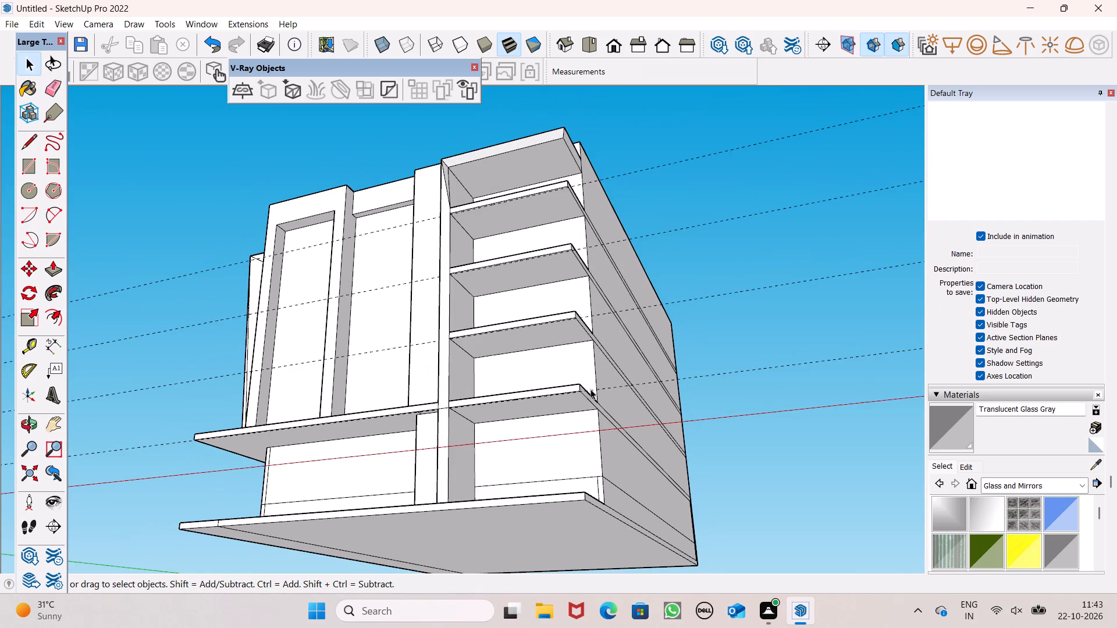
{"action": "middle_click_drag", "start_coordinate": [590, 389], "coordinate": [630, 243]}
{"action": "scroll", "coordinate": [590, 323], "scroll_direction": "down", "scroll_amount": 5}
{"action": "scroll", "coordinate": [587, 106], "scroll_direction": "up", "scroll_amount": 6}
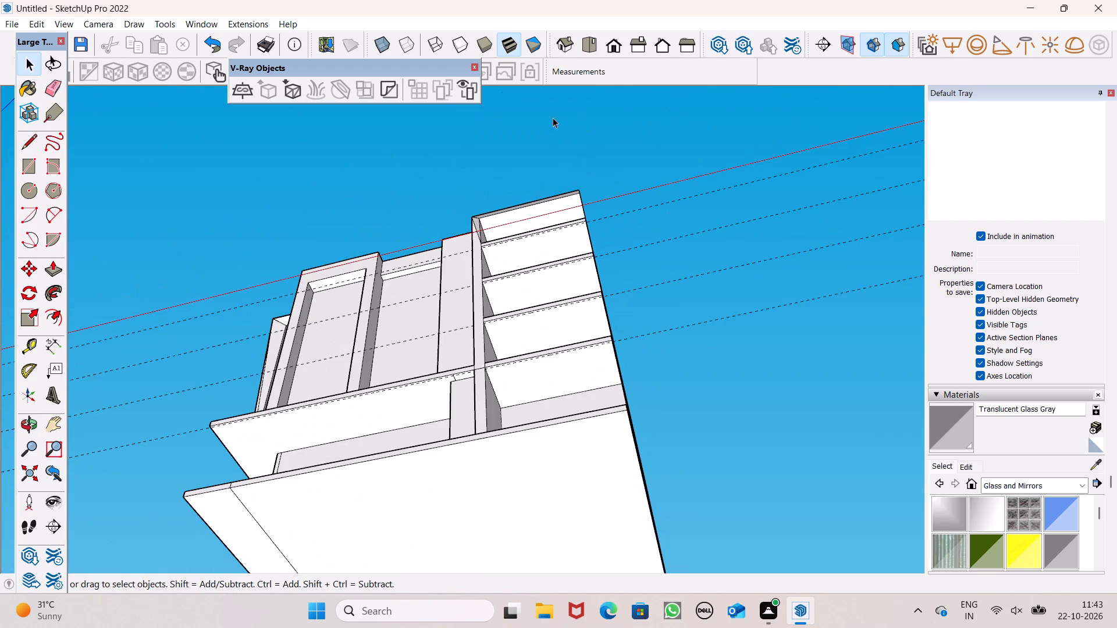
{"action": "left_click", "coordinate": [32, 344]}
{"action": "scroll", "coordinate": [528, 277], "scroll_direction": "up", "scroll_amount": 5}
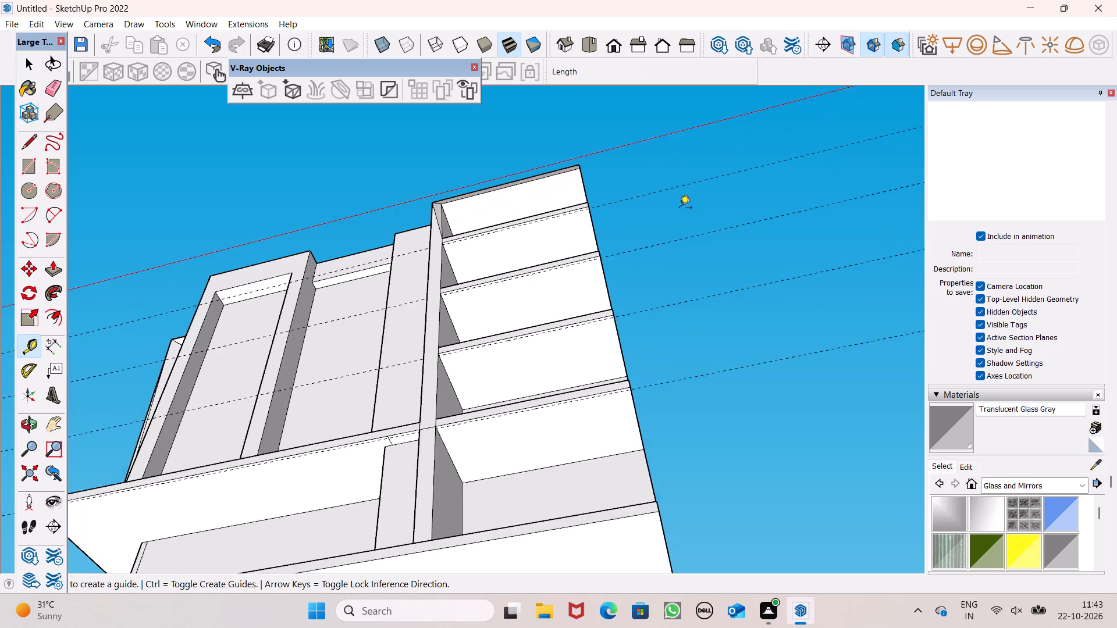
{"action": "scroll", "coordinate": [680, 209], "scroll_direction": "up", "scroll_amount": 2}
{"action": "scroll", "coordinate": [625, 204], "scroll_direction": "up", "scroll_amount": 4}
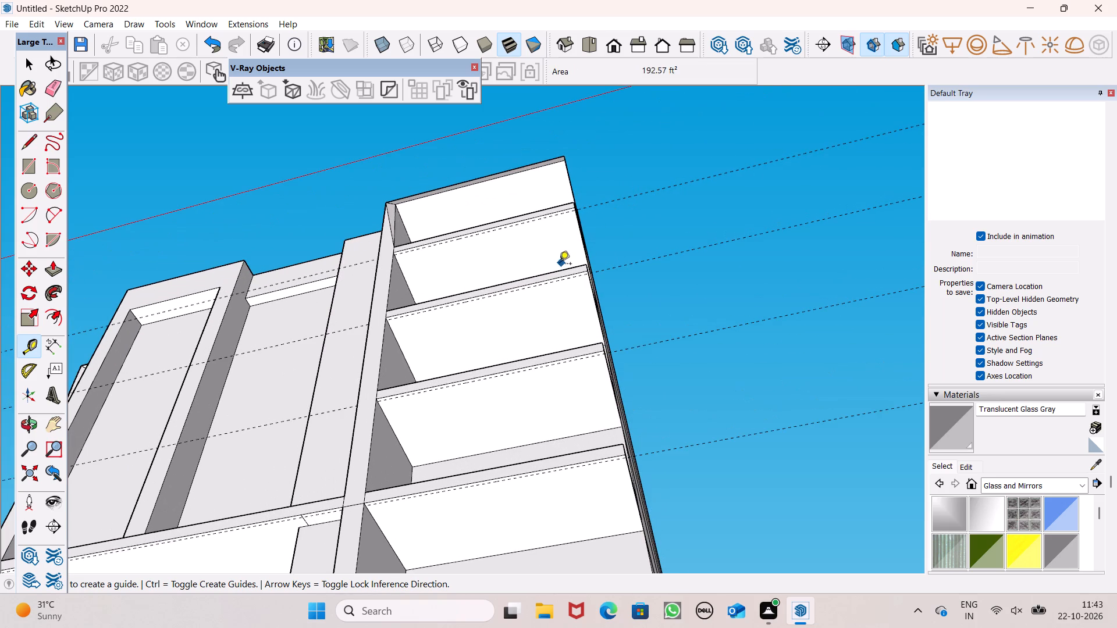
{"action": "scroll", "coordinate": [547, 271], "scroll_direction": "up", "scroll_amount": 6}
{"action": "scroll", "coordinate": [579, 219], "scroll_direction": "down", "scroll_amount": 8}
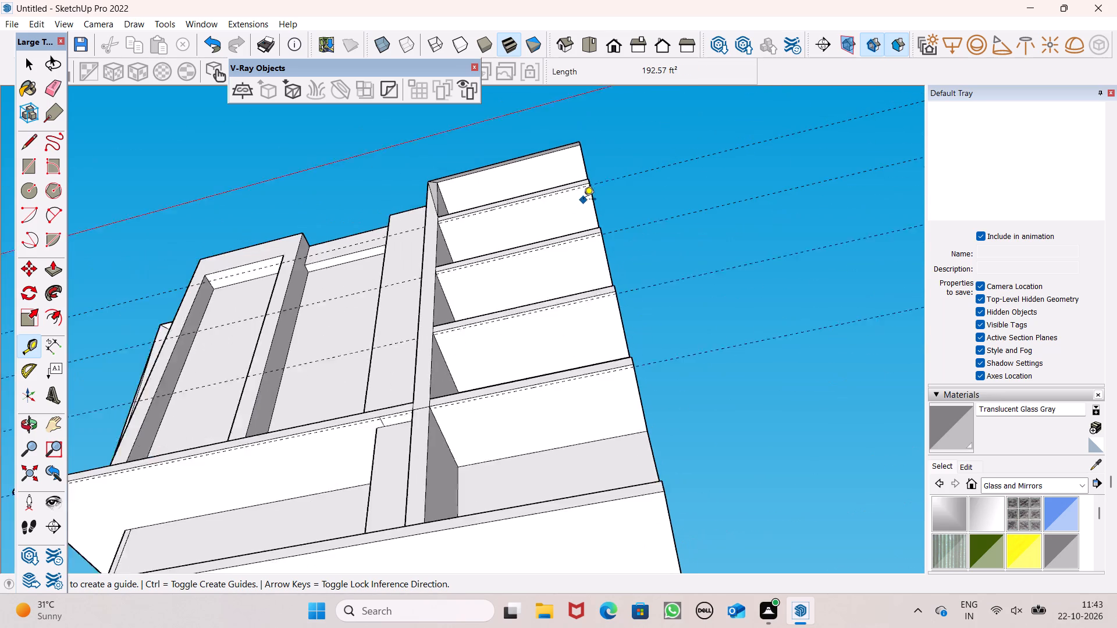
{"action": "scroll", "coordinate": [584, 200], "scroll_direction": "down", "scroll_amount": 2}
{"action": "scroll", "coordinate": [608, 402], "scroll_direction": "up", "scroll_amount": 5}
{"action": "left_click", "coordinate": [649, 336]}
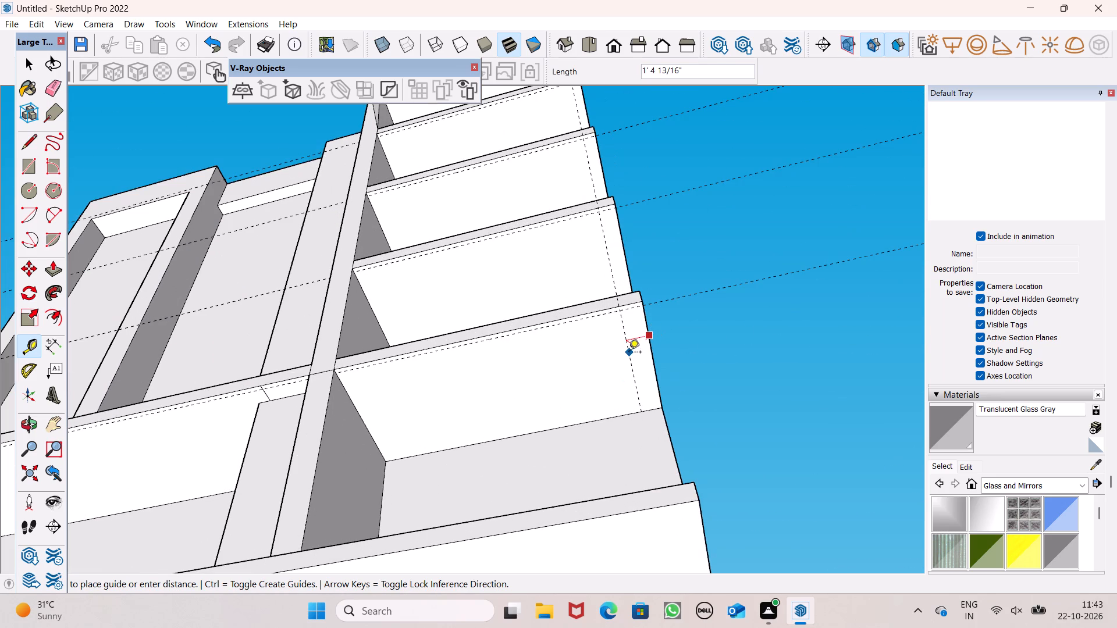
{"action": "key", "text": "4"}
{"action": "key", "text": "shift+quotedbl"}
{"action": "key", "text": "Return"}
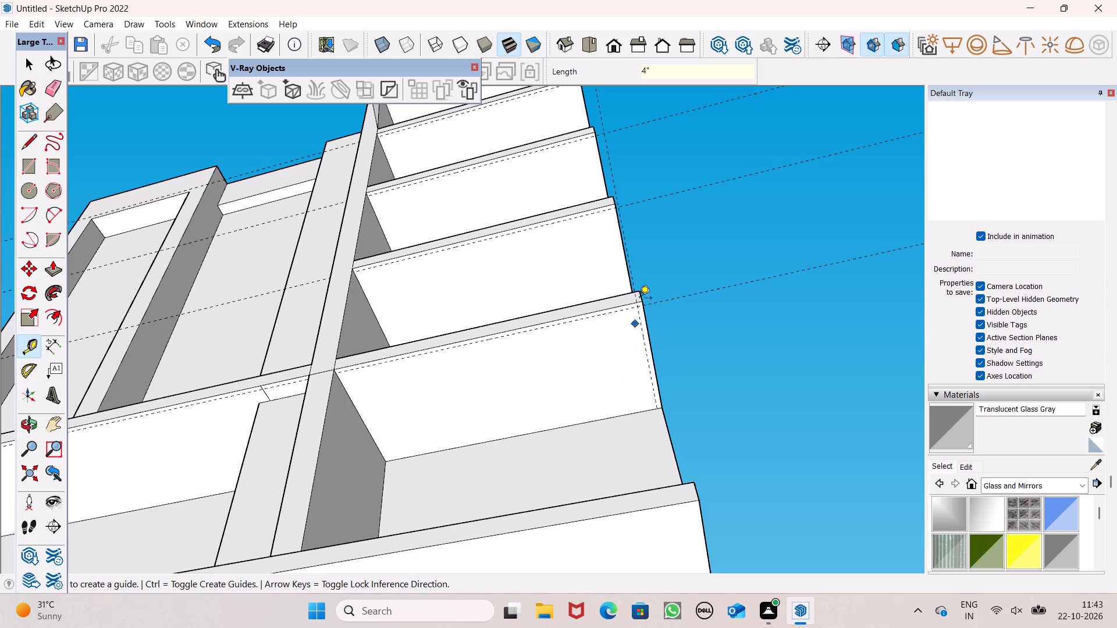
Place a guide on the underside of the first slab above the canopy, 4" in from its outer side edge.
{"action": "scroll", "coordinate": [621, 239], "scroll_direction": "up", "scroll_amount": 7}
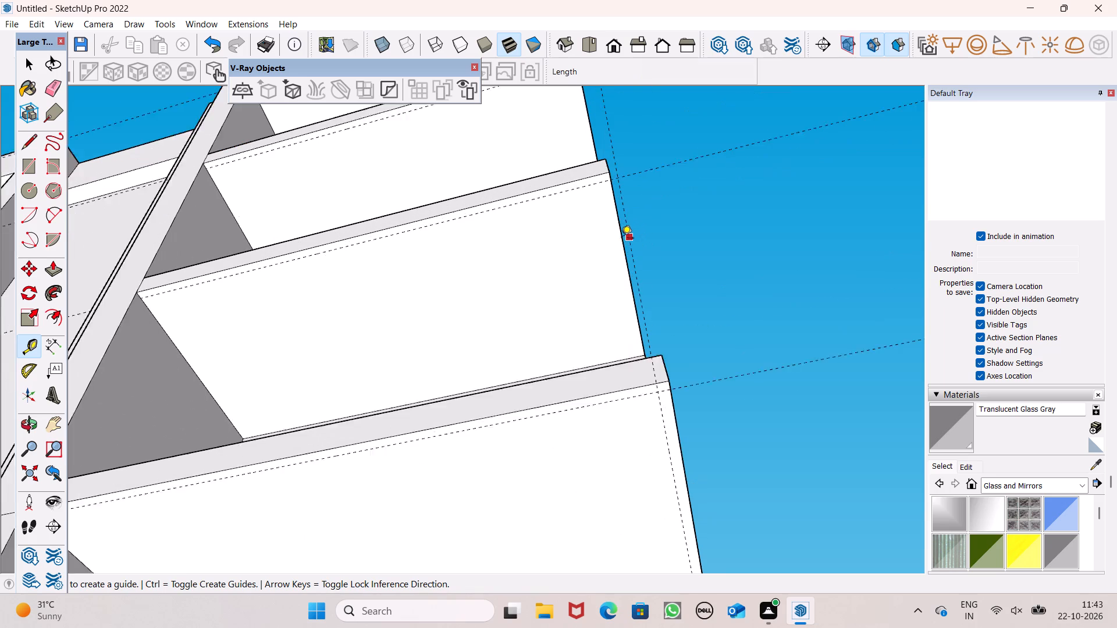
{"action": "left_click", "coordinate": [621, 242]}
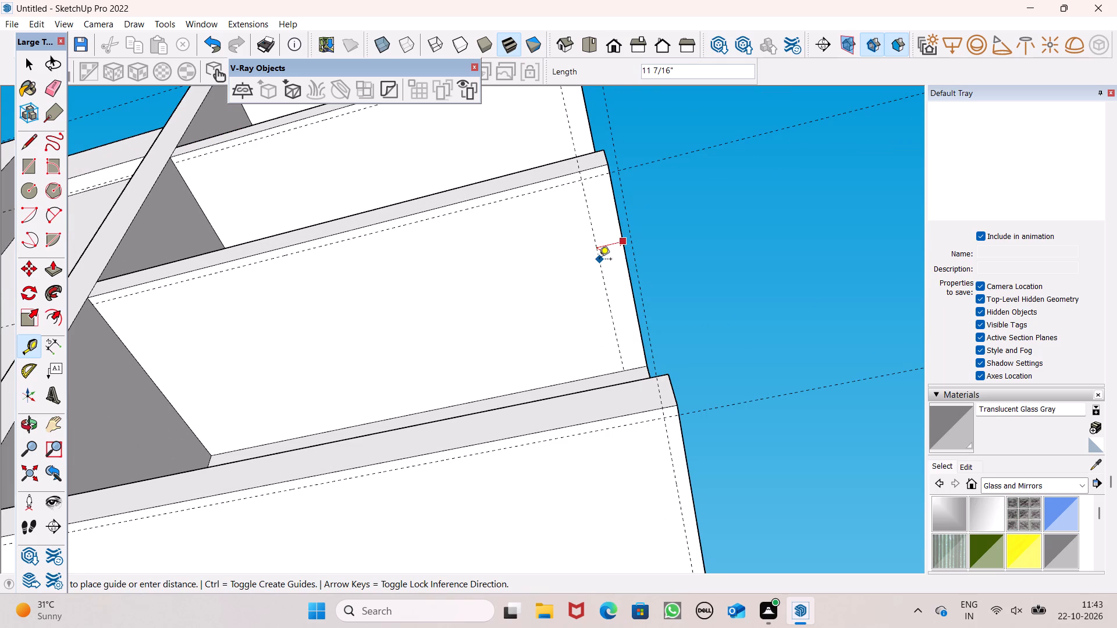
{"action": "key", "text": "4"}
{"action": "key", "text": "shift+quotedbl"}
{"action": "key", "text": "Return"}
Place a guide on the underside of the second slab above the canopy, 4" in from its outer side edge.
{"action": "scroll", "coordinate": [573, 305], "scroll_direction": "down", "scroll_amount": 7}
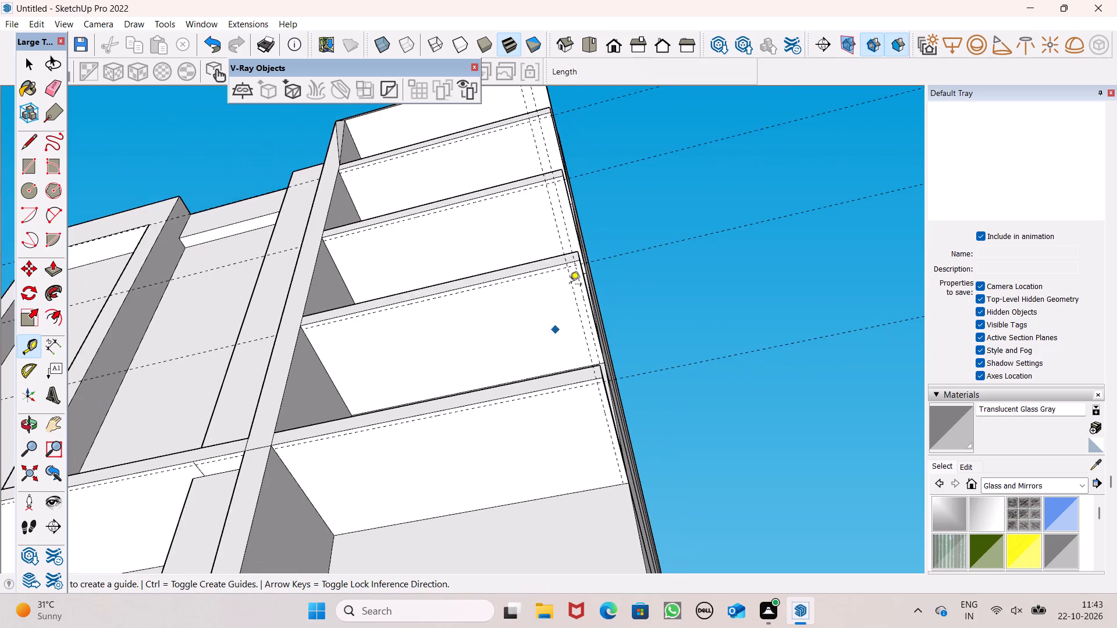
{"action": "scroll", "coordinate": [575, 228], "scroll_direction": "up", "scroll_amount": 7}
{"action": "scroll", "coordinate": [552, 142], "scroll_direction": "down", "scroll_amount": 6}
{"action": "scroll", "coordinate": [616, 154], "scroll_direction": "down", "scroll_amount": 2}
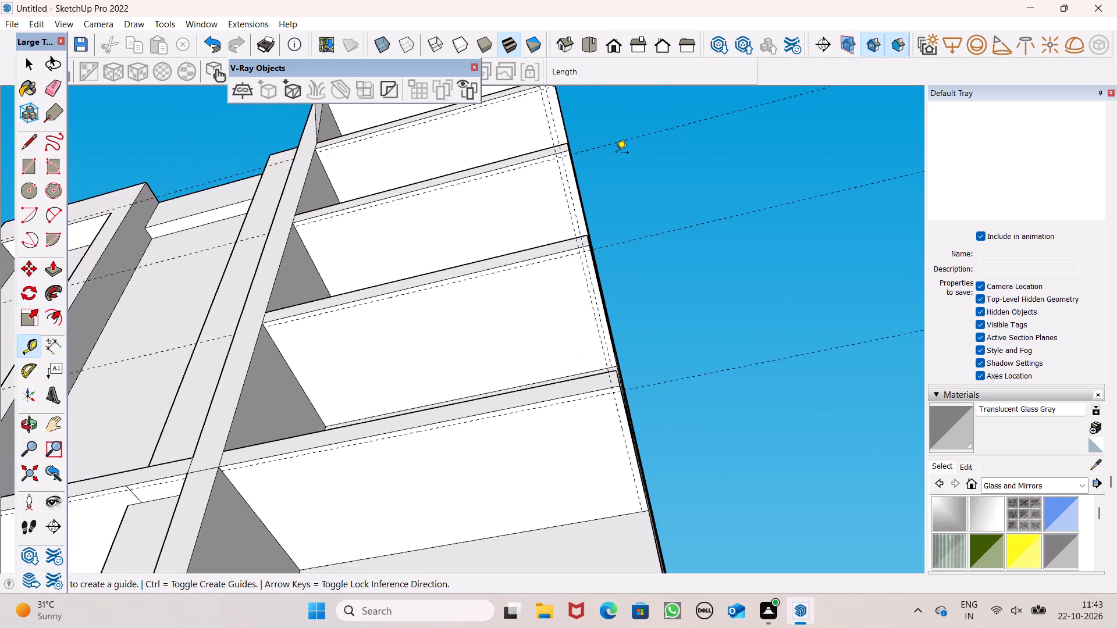
{"action": "scroll", "coordinate": [616, 154], "scroll_direction": "down", "scroll_amount": 1}
{"action": "scroll", "coordinate": [673, 264], "scroll_direction": "down", "scroll_amount": 5}
{"action": "middle_click_drag", "start_coordinate": [674, 312], "coordinate": [666, 388]}
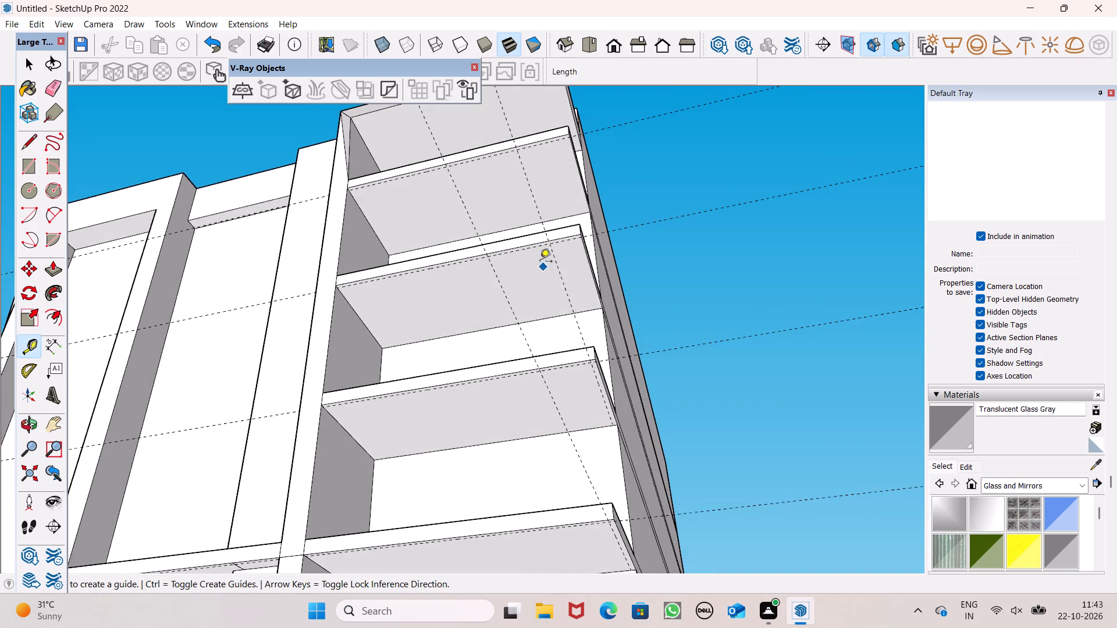
{"action": "scroll", "coordinate": [540, 245], "scroll_direction": "up", "scroll_amount": 7}
{"action": "scroll", "coordinate": [636, 256], "scroll_direction": "up", "scroll_amount": 5}
{"action": "left_click", "coordinate": [613, 290]}
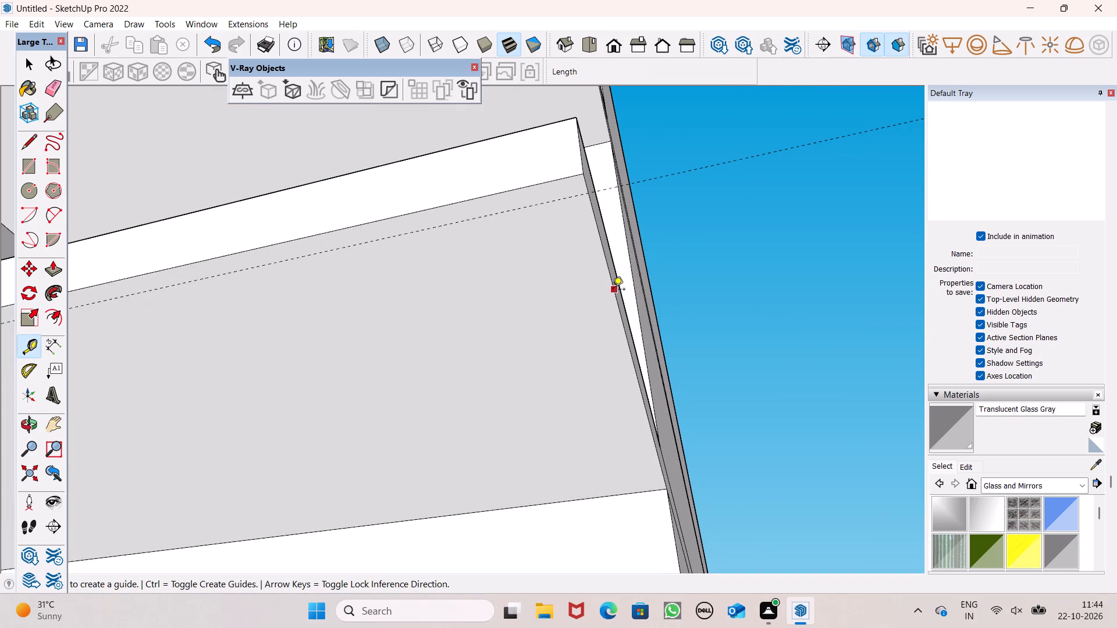
{"action": "key", "text": "4"}
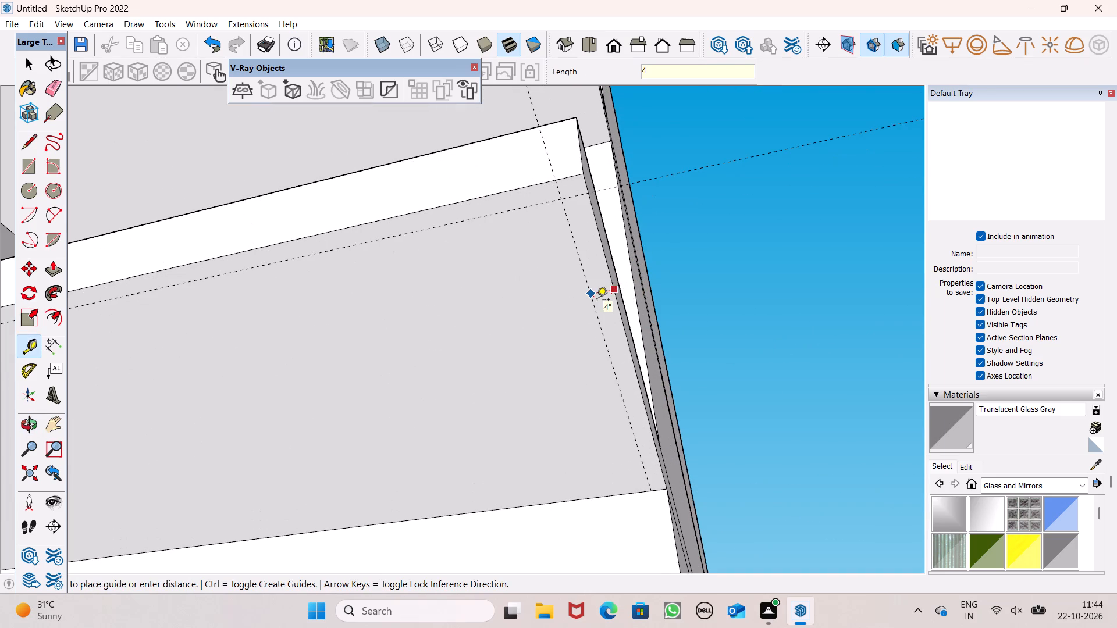
{"action": "key", "text": "shift+quotedbl"}
{"action": "key", "text": "Return"}
Place a guide on the underside of the third slab above the canopy, 4" in from its outer side edge.
{"action": "scroll", "coordinate": [572, 367], "scroll_direction": "down", "scroll_amount": 1}
{"action": "middle_click_drag", "start_coordinate": [722, 213], "coordinate": [784, 111]}
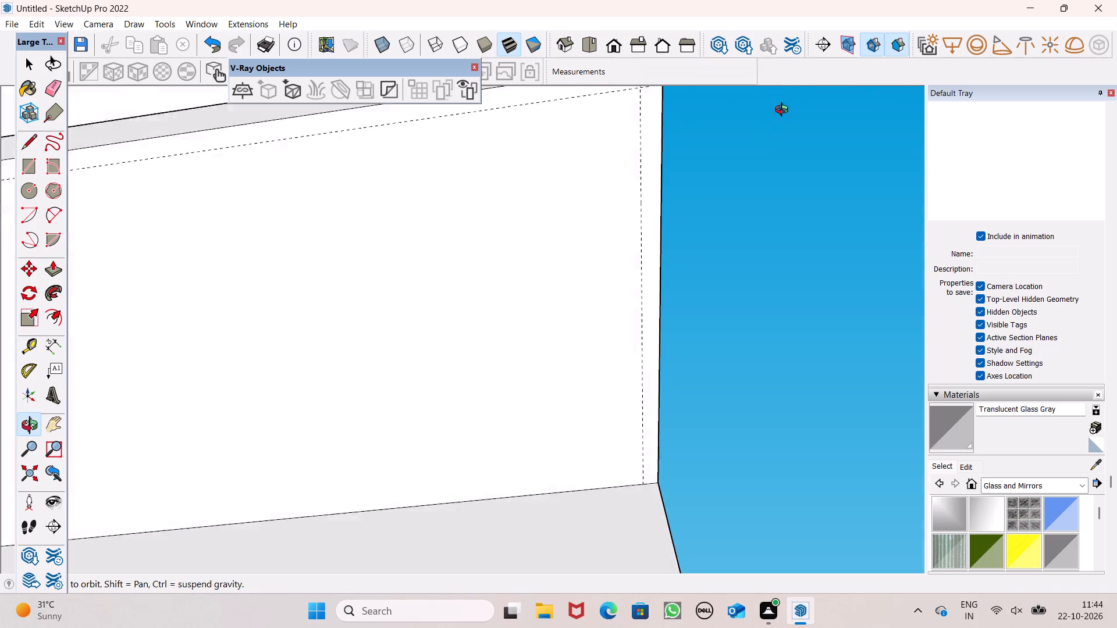
{"action": "middle_click_drag", "start_coordinate": [784, 111], "coordinate": [797, 94]}
{"action": "scroll", "coordinate": [708, 322], "scroll_direction": "down", "scroll_amount": 5}
{"action": "middle_click_drag", "start_coordinate": [803, 309], "coordinate": [791, 362]}
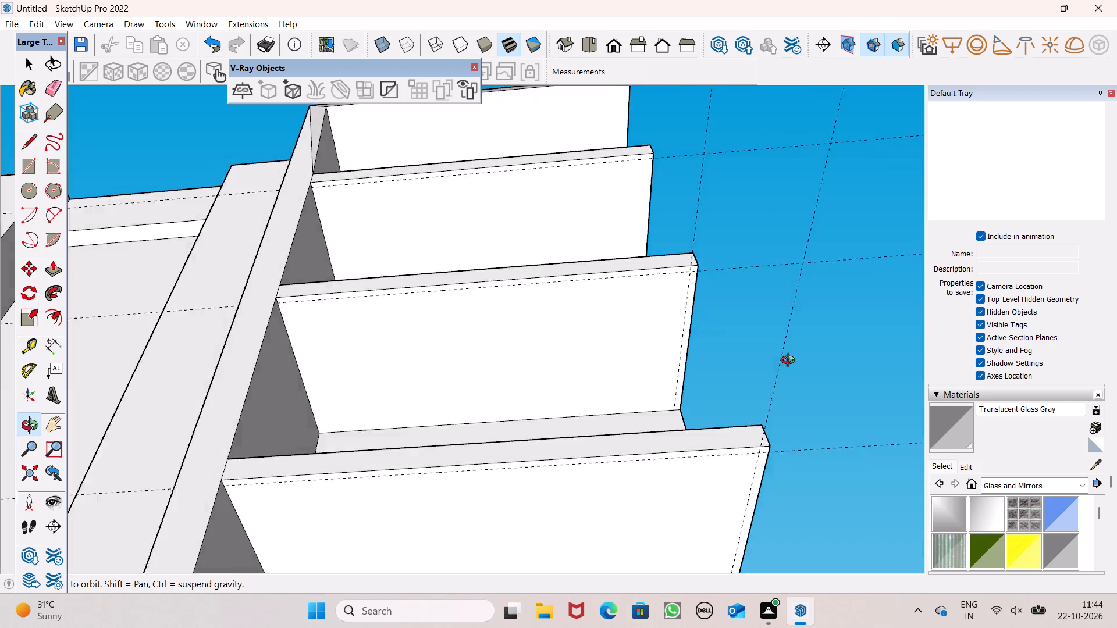
{"action": "middle_click_drag", "start_coordinate": [791, 362], "coordinate": [780, 392]}
{"action": "scroll", "coordinate": [654, 347], "scroll_direction": "down", "scroll_amount": 5}
{"action": "scroll", "coordinate": [662, 142], "scroll_direction": "up", "scroll_amount": 5}
{"action": "scroll", "coordinate": [643, 208], "scroll_direction": "up", "scroll_amount": 3}
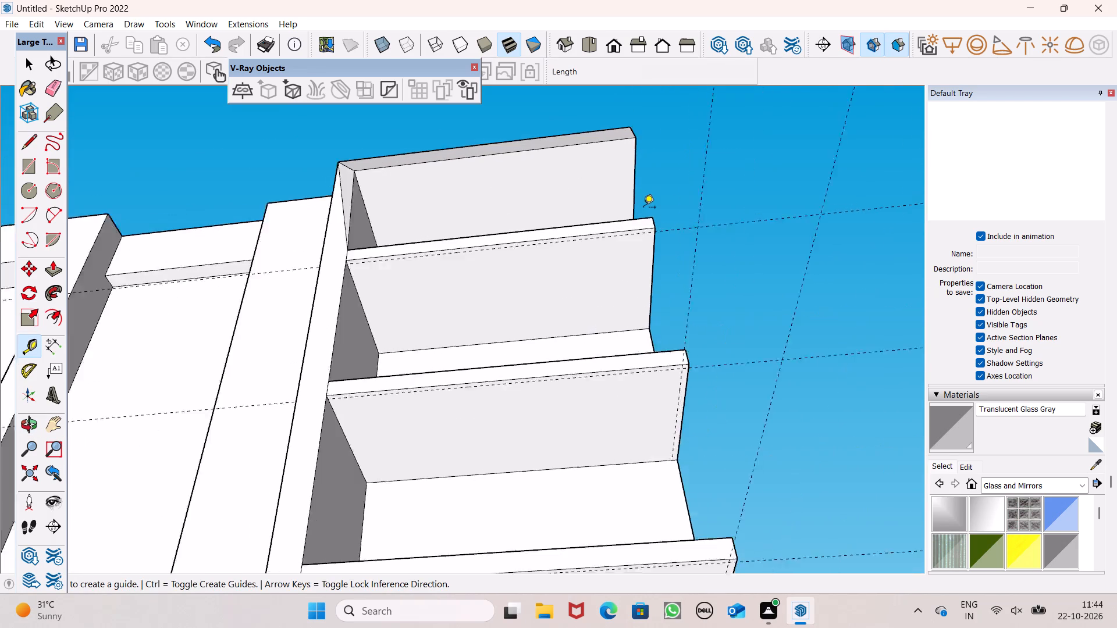
{"action": "scroll", "coordinate": [643, 208], "scroll_direction": "up", "scroll_amount": 3}
{"action": "scroll", "coordinate": [666, 290], "scroll_direction": "up", "scroll_amount": 3}
{"action": "left_click", "coordinate": [651, 299]}
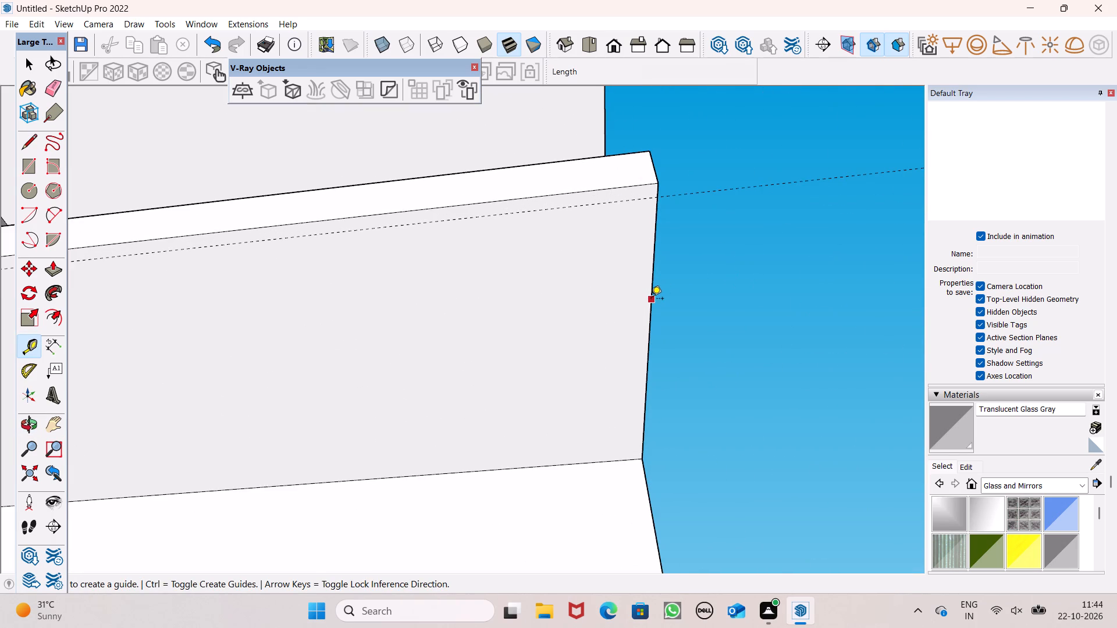
{"action": "key", "text": "5"}
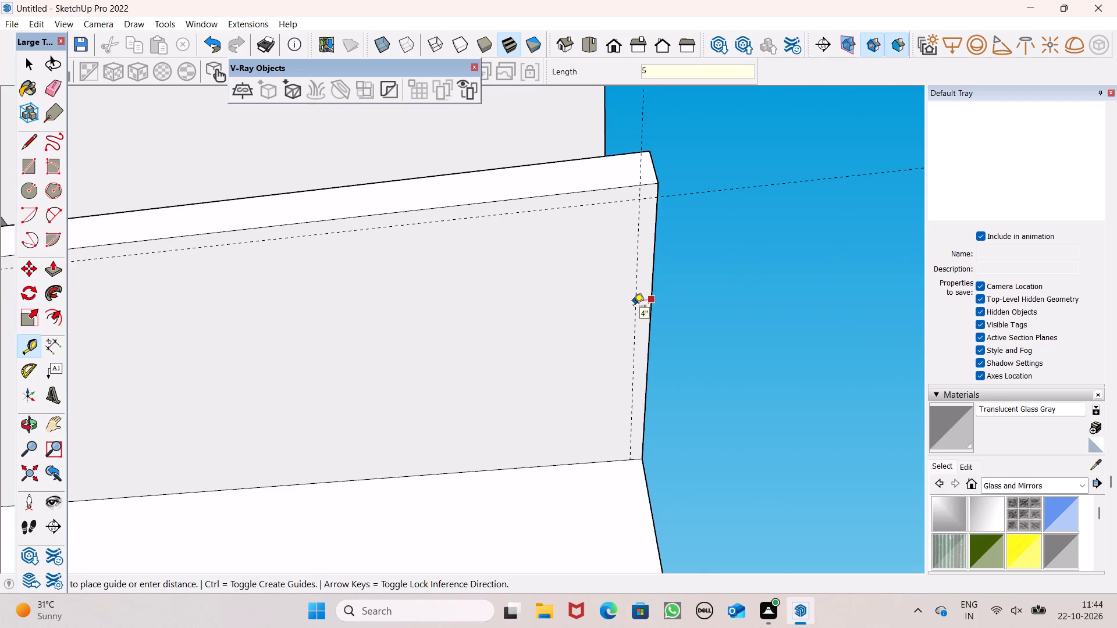
{"action": "key", "text": "BackSpace"}
{"action": "key", "text": "4"}
{"action": "key", "text": "shift+quotedbl"}
{"action": "key", "text": "Return"}
Draw a line about 19' 11 5/16" long over the front guide on the third slab's underside, from the inner wall to the outer side edge.
{"action": "key", "text": "space"}
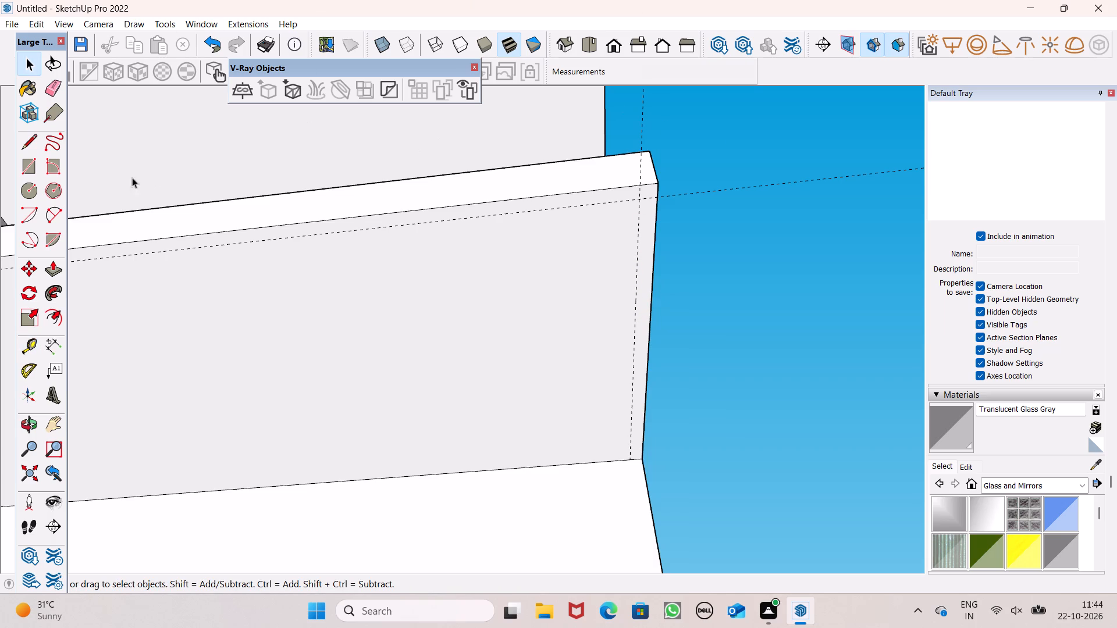
{"action": "left_click", "coordinate": [34, 139]}
{"action": "scroll", "coordinate": [565, 278], "scroll_direction": "down", "scroll_amount": 4}
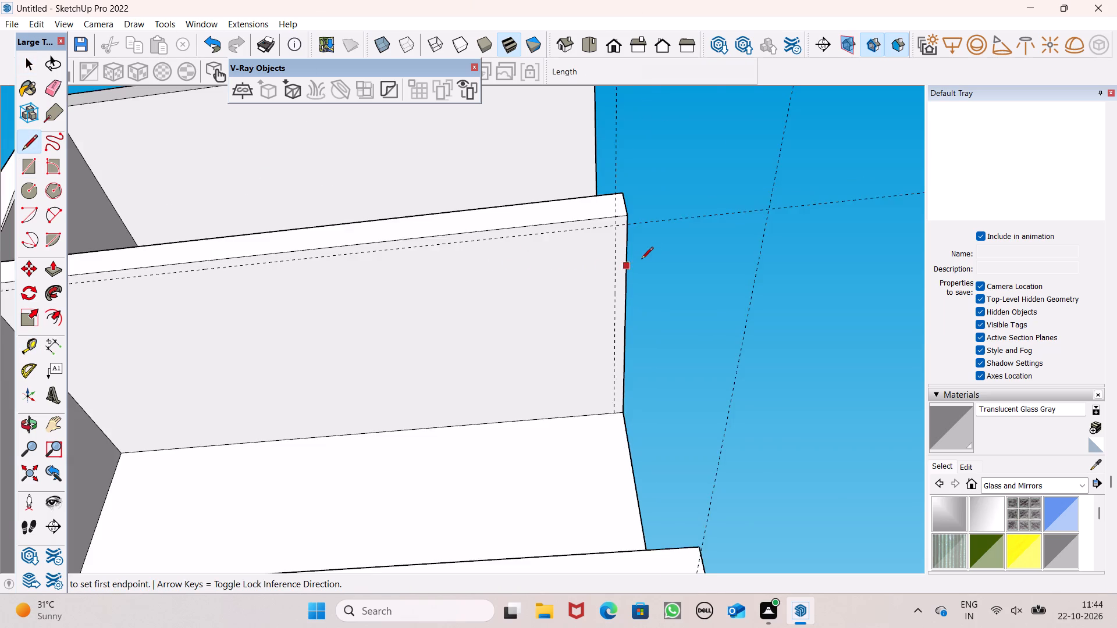
{"action": "scroll", "coordinate": [666, 240], "scroll_direction": "down", "scroll_amount": 9}
{"action": "scroll", "coordinate": [738, 291], "scroll_direction": "up", "scroll_amount": 1}
{"action": "middle_click_drag", "start_coordinate": [738, 291], "coordinate": [720, 299]}
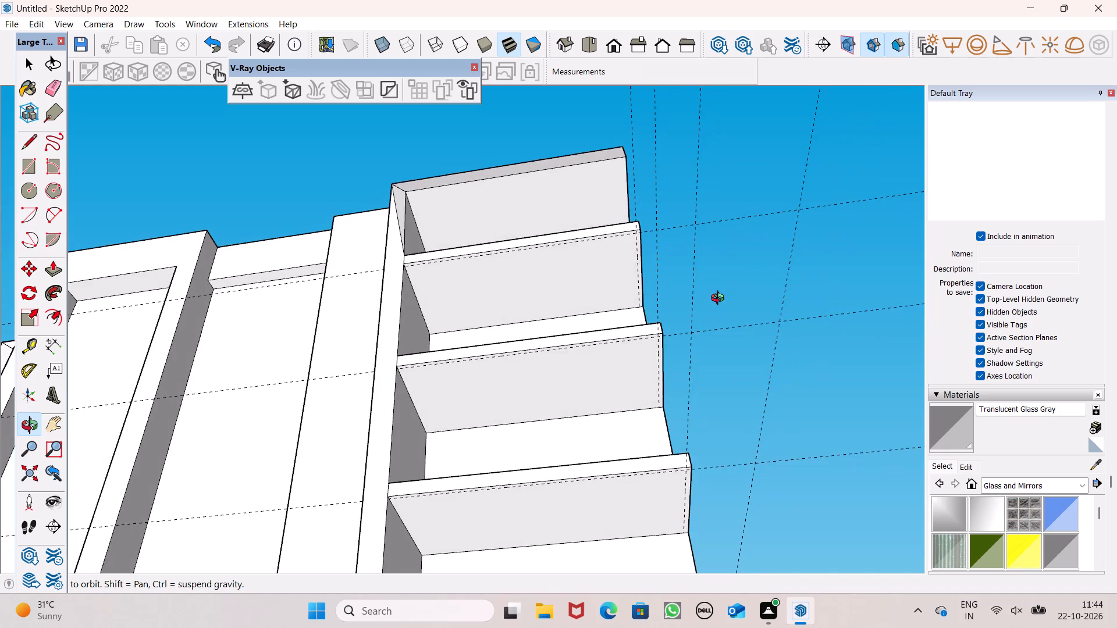
{"action": "middle_click_drag", "start_coordinate": [720, 299], "coordinate": [720, 297]}
{"action": "scroll", "coordinate": [733, 309], "scroll_direction": "down", "scroll_amount": 4}
{"action": "middle_click_drag", "start_coordinate": [771, 336], "coordinate": [776, 304]}
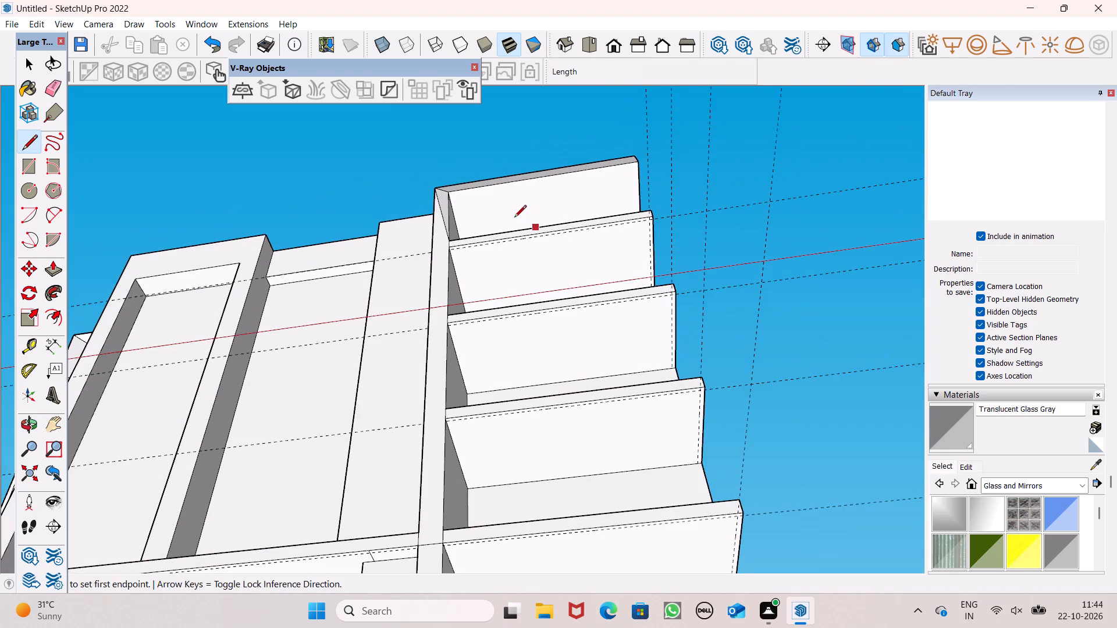
{"action": "scroll", "coordinate": [517, 213], "scroll_direction": "up", "scroll_amount": 12}
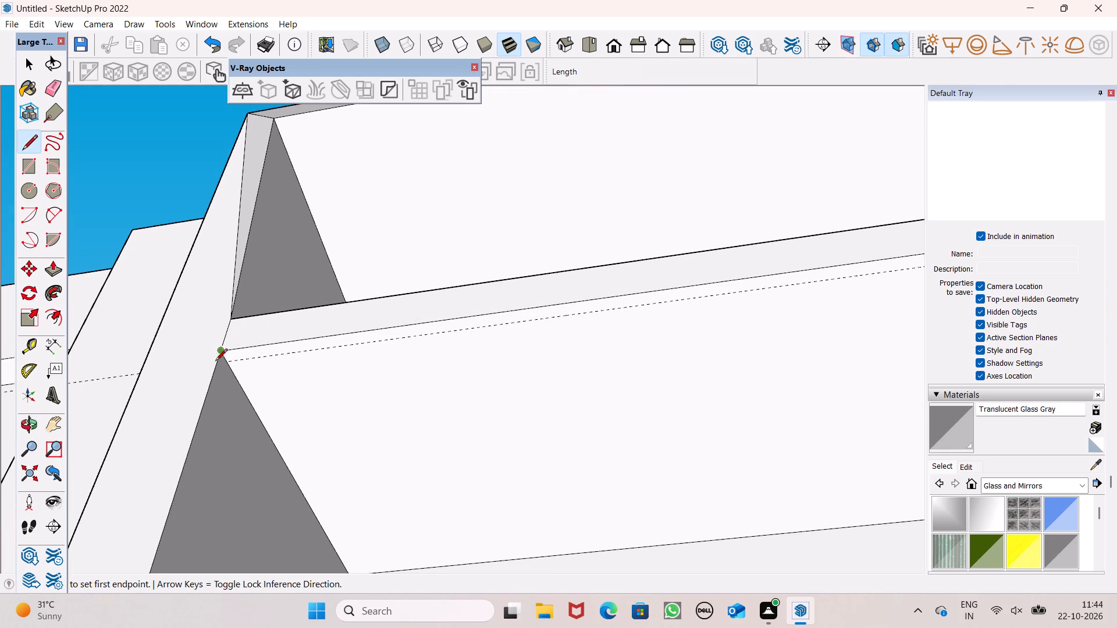
{"action": "left_click_drag", "start_coordinate": [226, 366], "coordinate": [238, 365]}
{"action": "scroll", "coordinate": [313, 352], "scroll_direction": "down", "scroll_amount": 5}
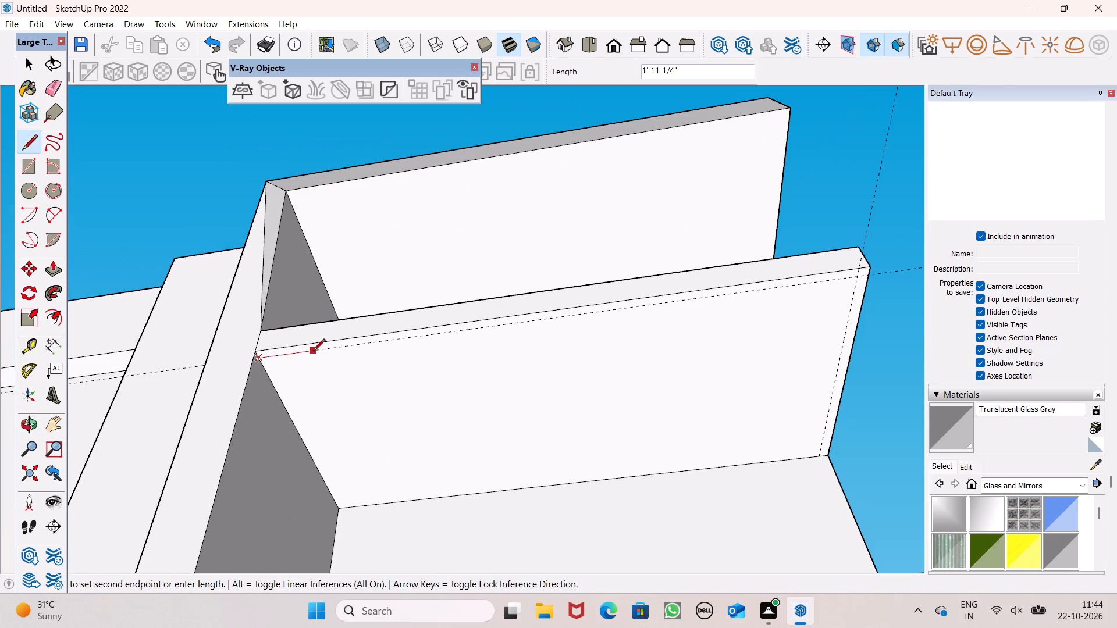
{"action": "scroll", "coordinate": [888, 279], "scroll_direction": "up", "scroll_amount": 5}
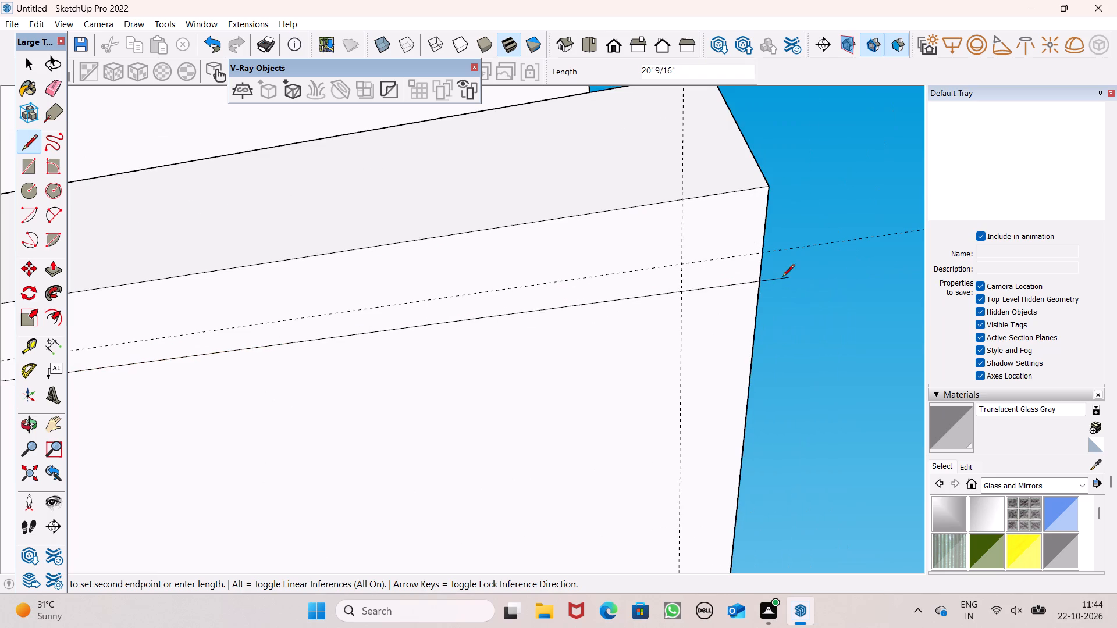
{"action": "left_click", "coordinate": [763, 252]}
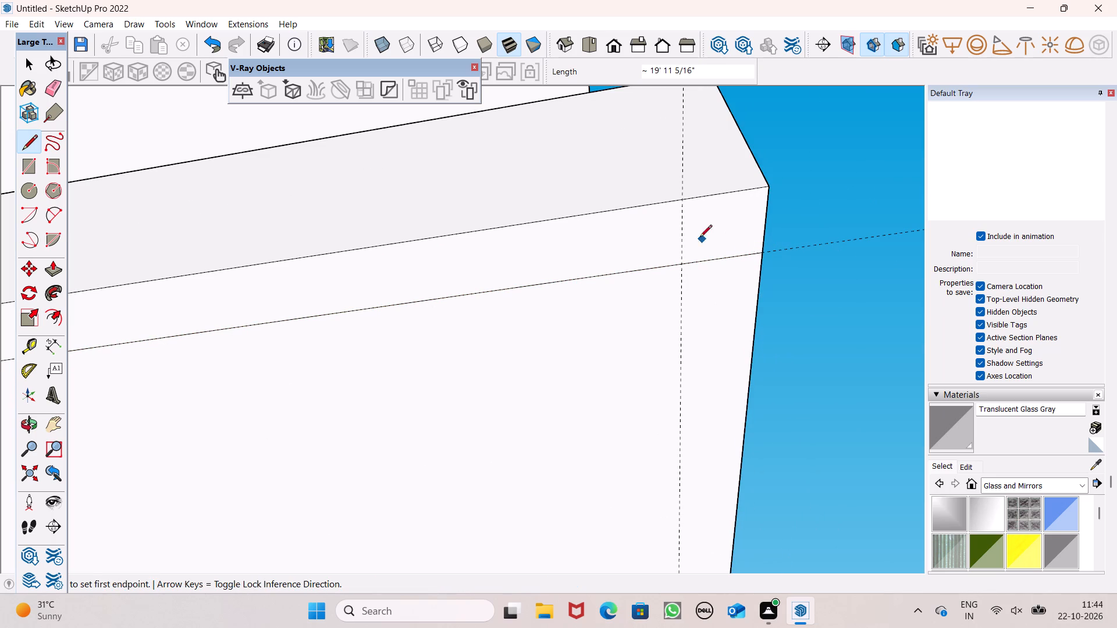
Draw a line over the side guide on the third slab's underside, from the front line back to the rear wall.
{"action": "left_click", "coordinate": [684, 265]}
{"action": "scroll", "coordinate": [692, 256], "scroll_direction": "down", "scroll_amount": 6}
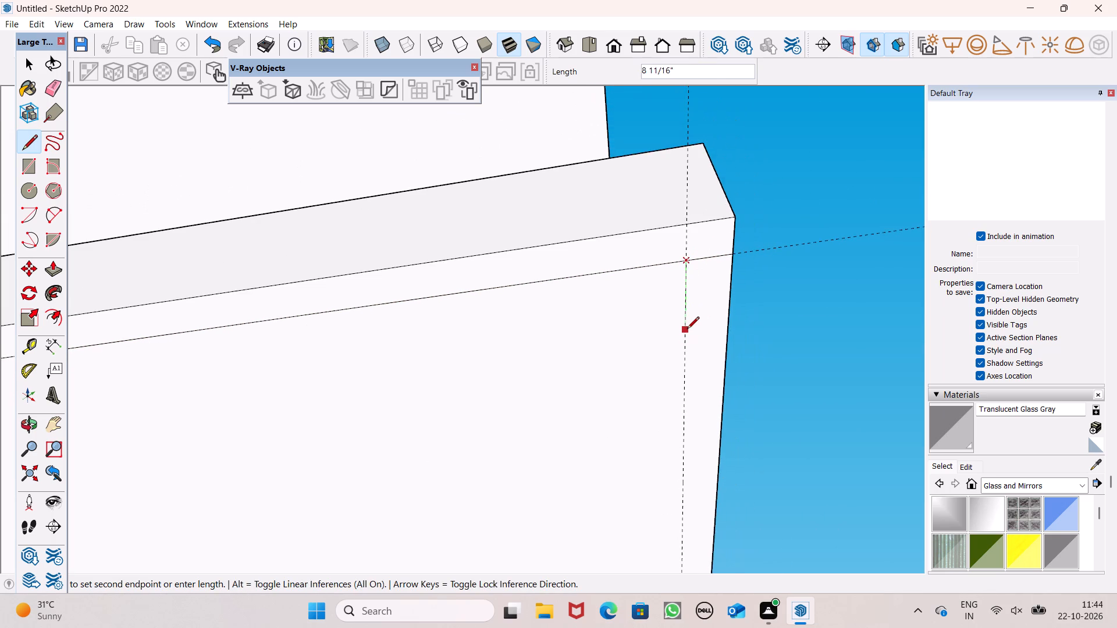
{"action": "scroll", "coordinate": [687, 330], "scroll_direction": "down", "scroll_amount": 5}
{"action": "middle_click_drag", "start_coordinate": [703, 381], "coordinate": [704, 432]}
{"action": "scroll", "coordinate": [685, 398], "scroll_direction": "down", "scroll_amount": 6}
{"action": "scroll", "coordinate": [678, 462], "scroll_direction": "up", "scroll_amount": 2}
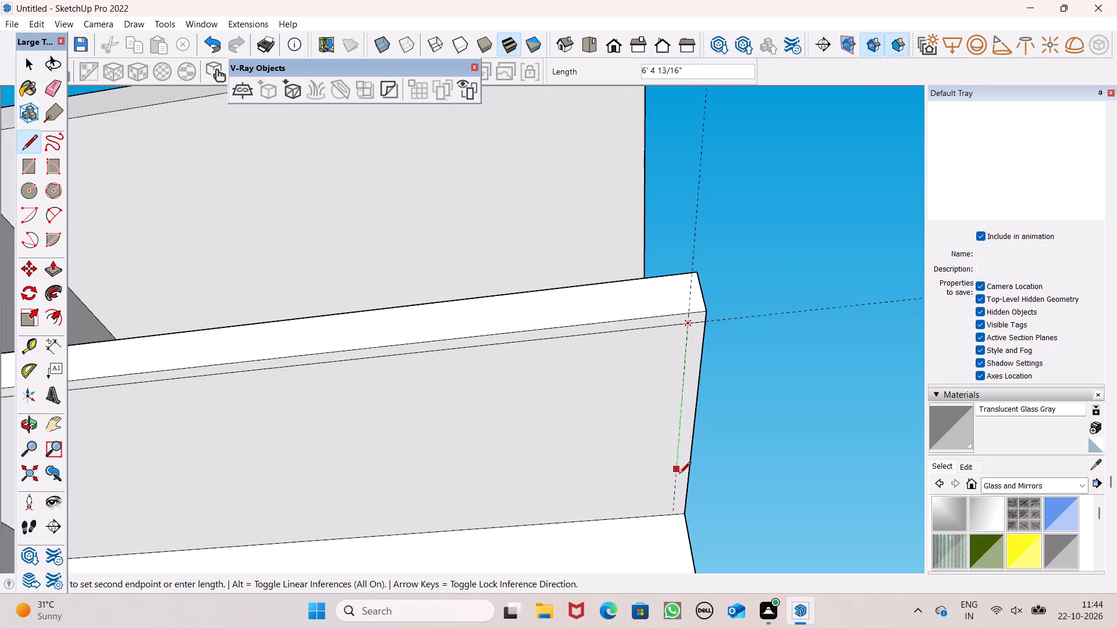
{"action": "scroll", "coordinate": [679, 474], "scroll_direction": "up", "scroll_amount": 5}
{"action": "left_click", "coordinate": [670, 534]}
Draw lines over the side and front guides on the second slab's underside, from the rear wall to the guide crossing and on to the inner wall.
{"action": "scroll", "coordinate": [631, 422], "scroll_direction": "down", "scroll_amount": 6}
{"action": "scroll", "coordinate": [668, 298], "scroll_direction": "down", "scroll_amount": 18}
{"action": "scroll", "coordinate": [668, 456], "scroll_direction": "up", "scroll_amount": 6}
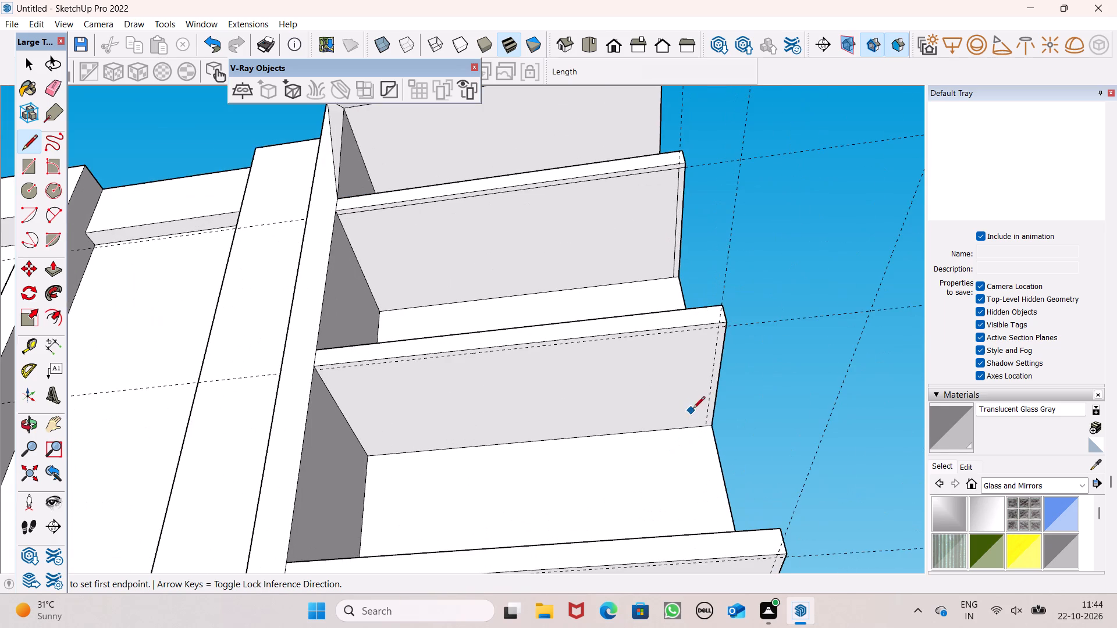
{"action": "scroll", "coordinate": [705, 420], "scroll_direction": "up", "scroll_amount": 4}
{"action": "left_click", "coordinate": [708, 424]}
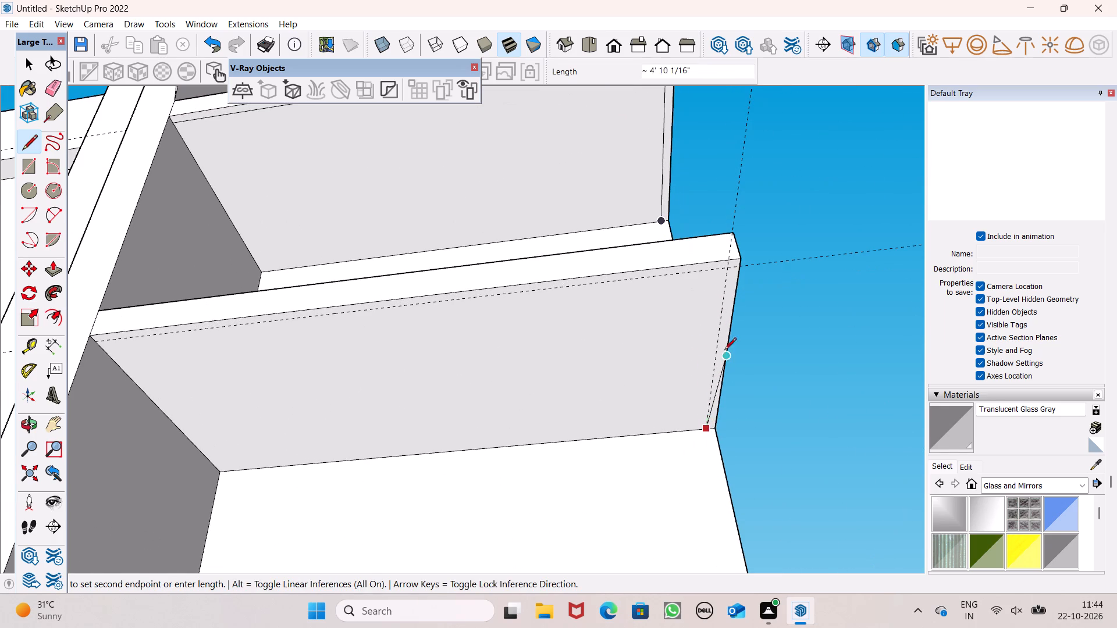
{"action": "left_click", "coordinate": [723, 271]}
{"action": "left_click", "coordinate": [724, 269]}
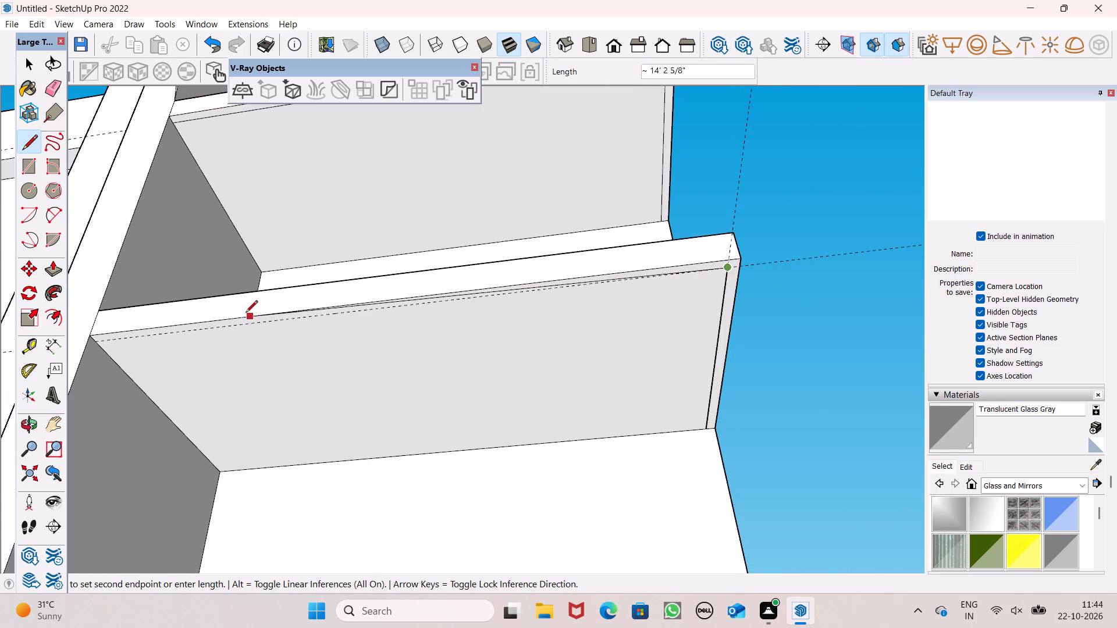
{"action": "left_click", "coordinate": [92, 345]}
Draw lines over the front and side guides on the first slab's underside, from the inner wall to the guide crossing and back to the rear wall.
{"action": "scroll", "coordinate": [578, 204], "scroll_direction": "down", "scroll_amount": 4}
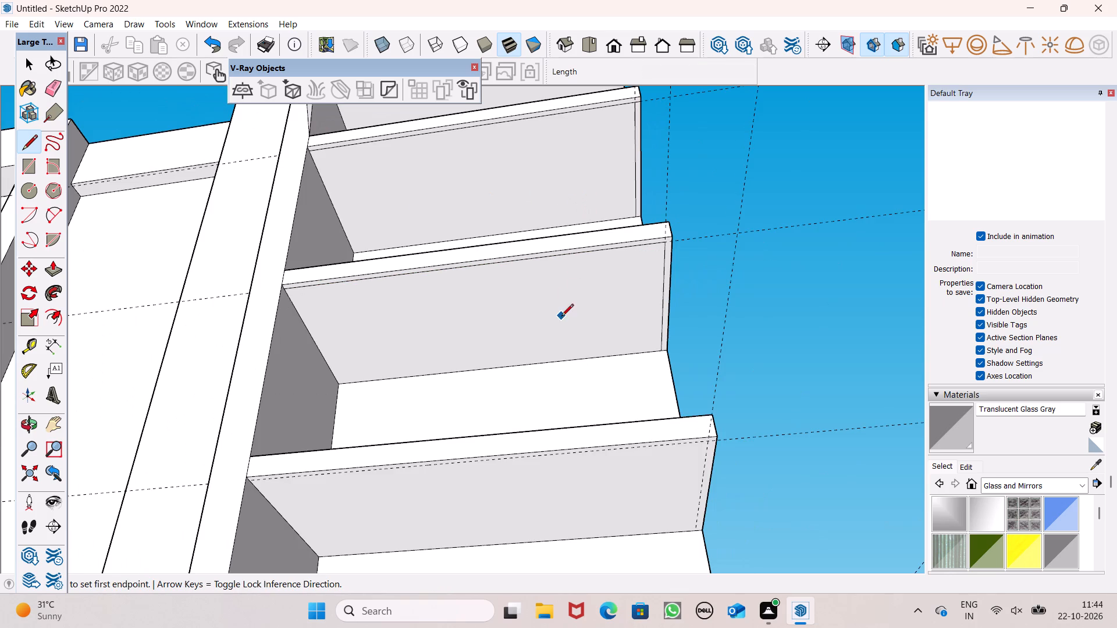
{"action": "scroll", "coordinate": [361, 511], "scroll_direction": "up", "scroll_amount": 1}
{"action": "scroll", "coordinate": [426, 386], "scroll_direction": "down", "scroll_amount": 5}
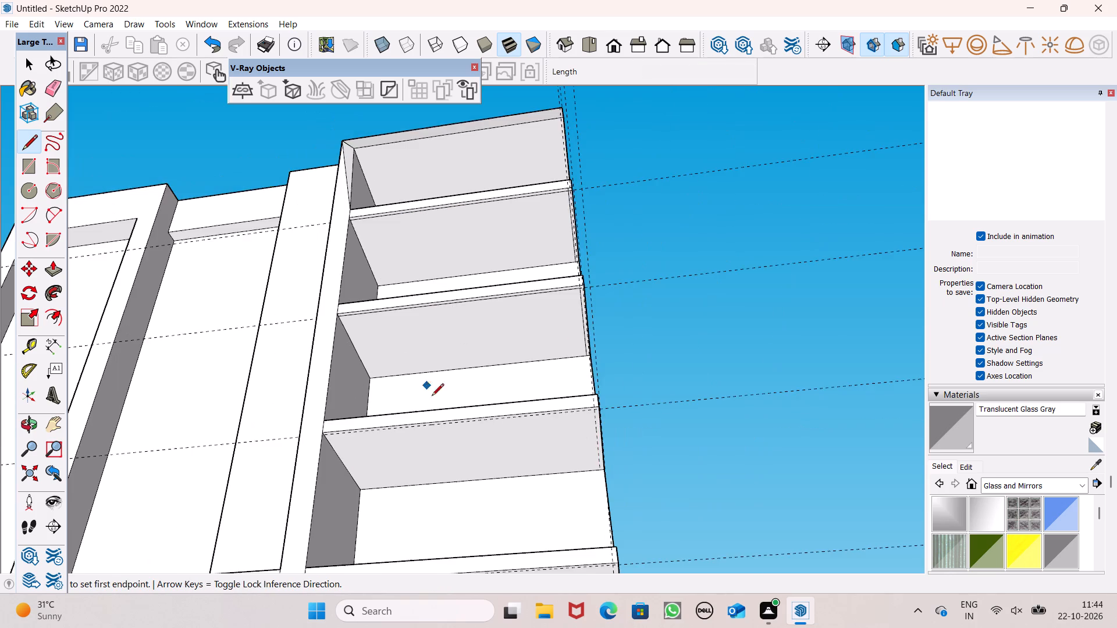
{"action": "middle_click_drag", "start_coordinate": [428, 473], "coordinate": [410, 409]}
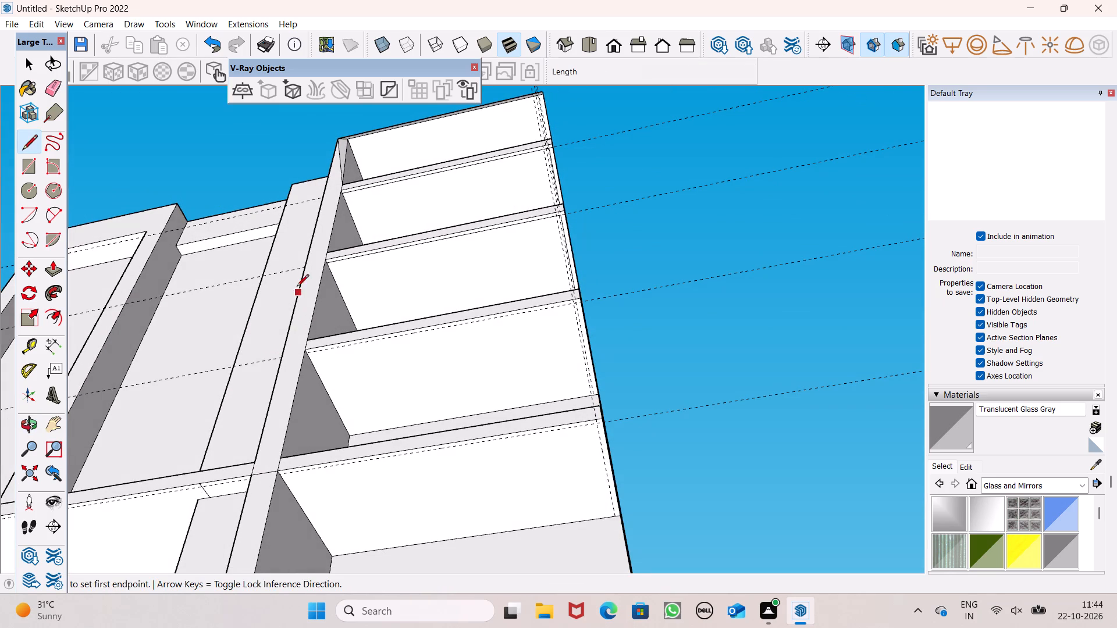
{"action": "scroll", "coordinate": [346, 168], "scroll_direction": "up", "scroll_amount": 1}
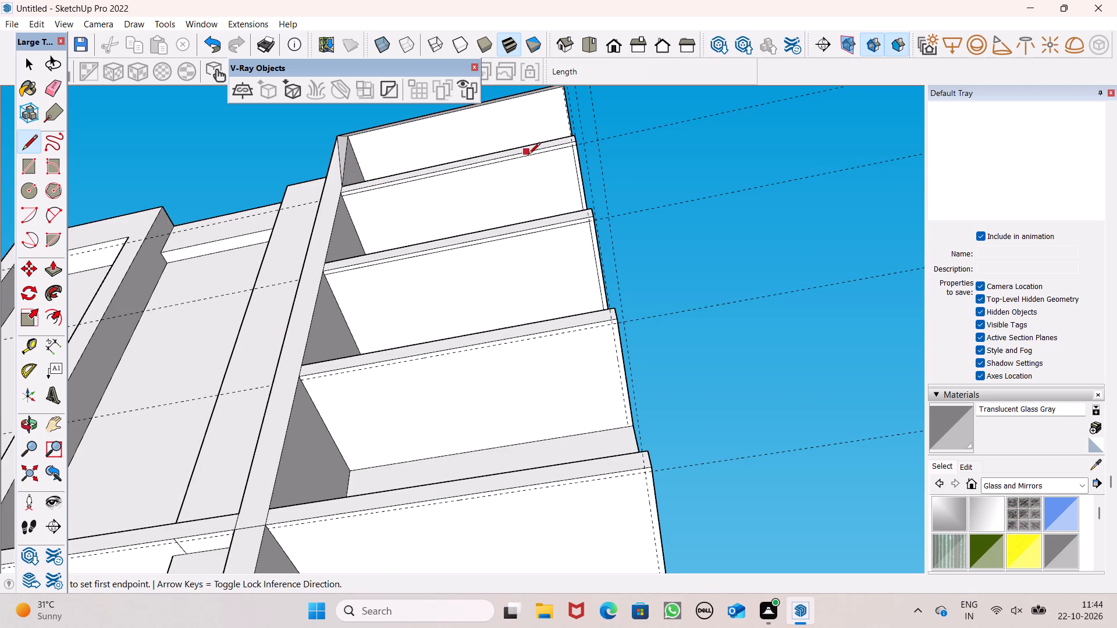
{"action": "scroll", "coordinate": [528, 155], "scroll_direction": "down", "scroll_amount": 1}
{"action": "scroll", "coordinate": [345, 350], "scroll_direction": "up", "scroll_amount": 5}
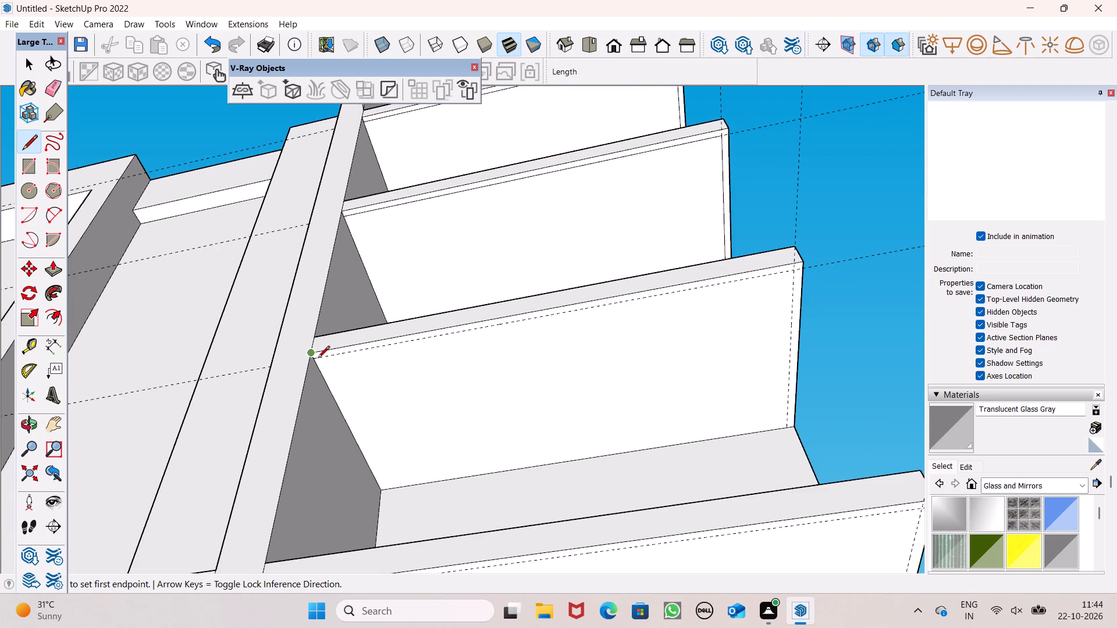
{"action": "scroll", "coordinate": [316, 358], "scroll_direction": "up", "scroll_amount": 3}
{"action": "left_click", "coordinate": [312, 364]}
{"action": "scroll", "coordinate": [365, 345], "scroll_direction": "down", "scroll_amount": 5}
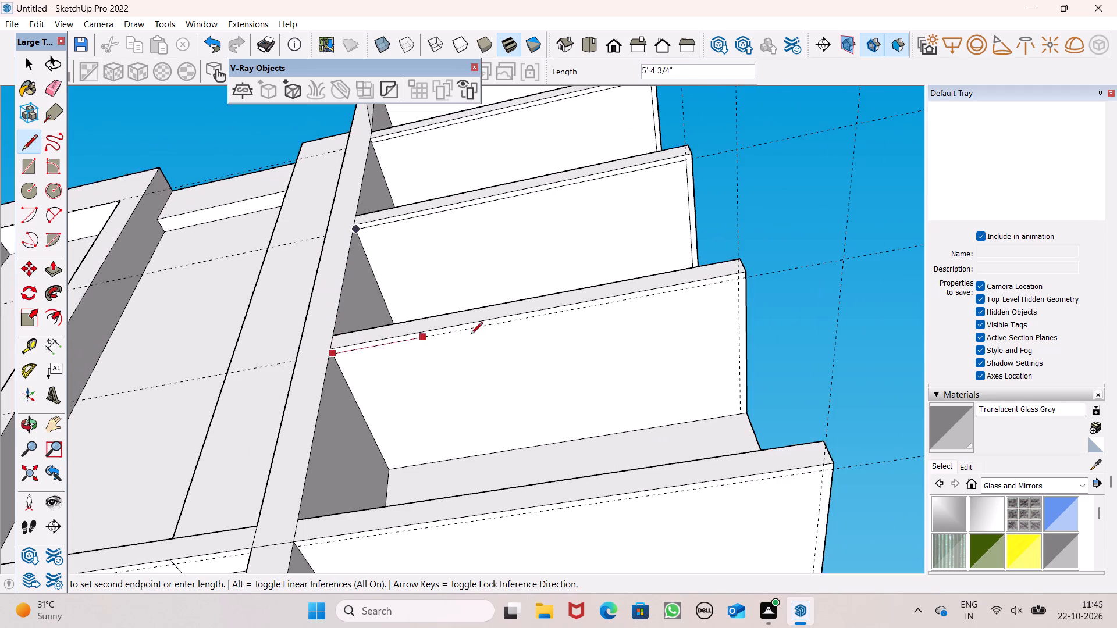
{"action": "scroll", "coordinate": [769, 294], "scroll_direction": "up", "scroll_amount": 4}
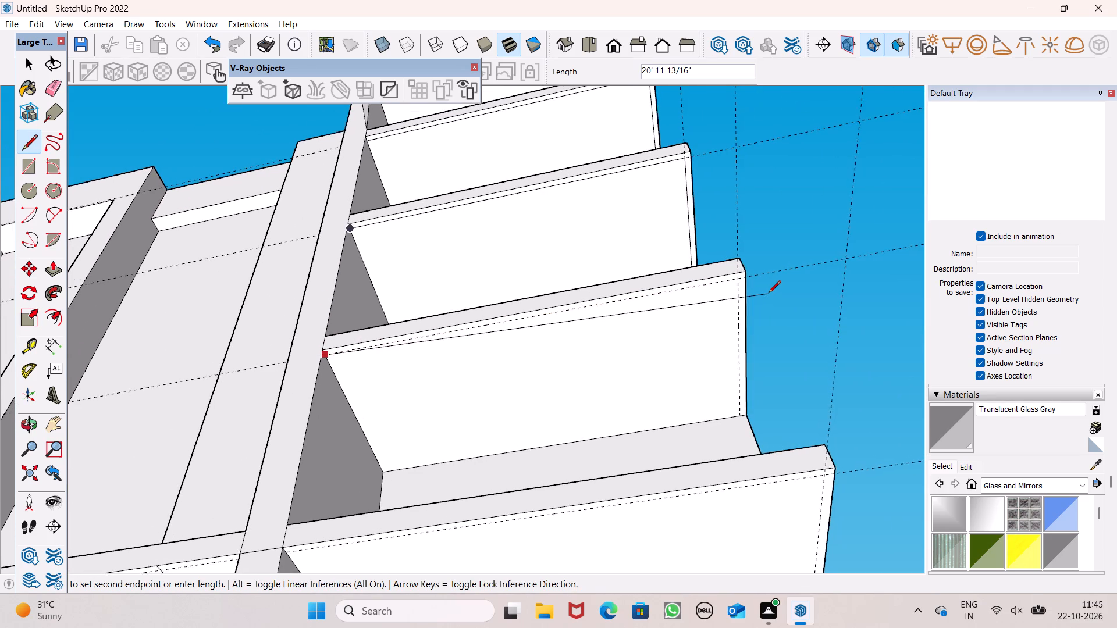
{"action": "scroll", "coordinate": [769, 294], "scroll_direction": "up", "scroll_amount": 13}
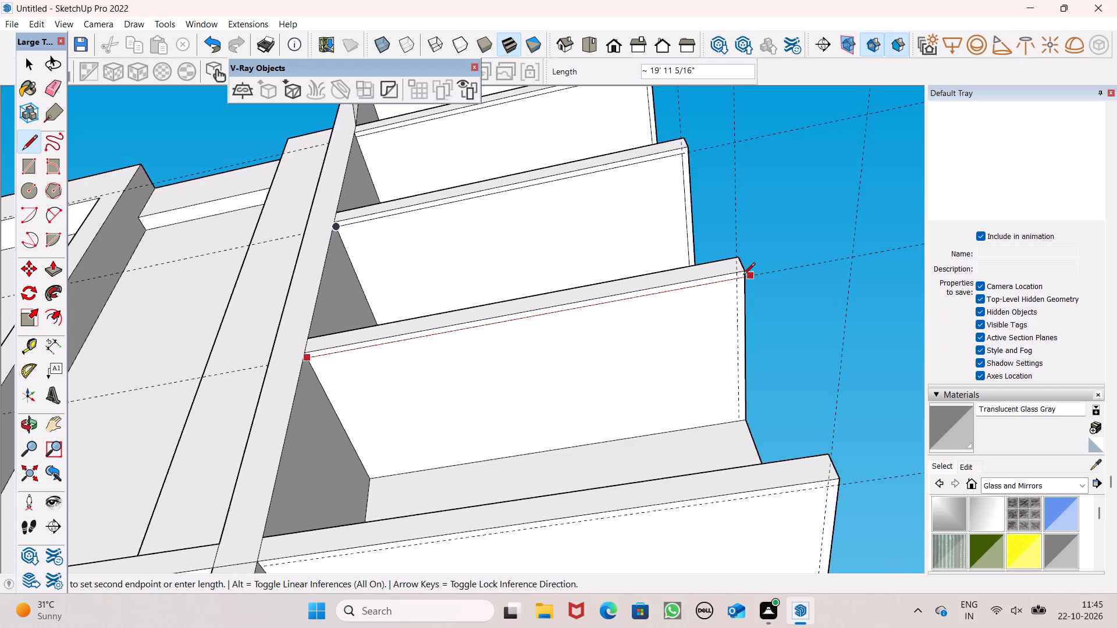
{"action": "scroll", "coordinate": [728, 275], "scroll_direction": "up", "scroll_amount": 7}
{"action": "left_click", "coordinate": [743, 280]}
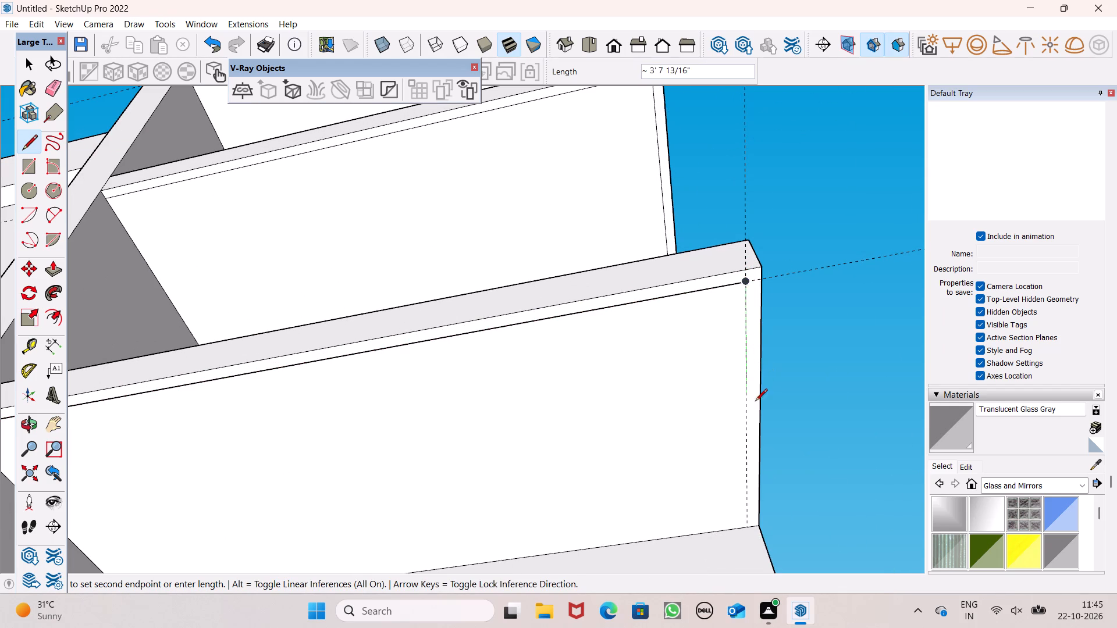
{"action": "left_click", "coordinate": [747, 527]}
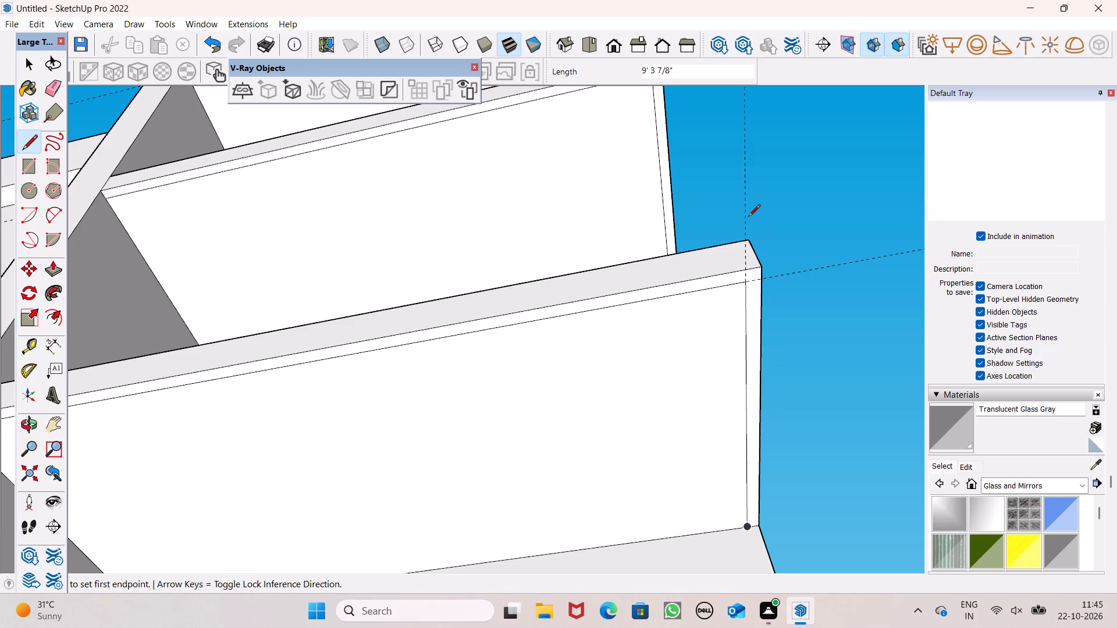
Draw a line about 19' 7 5/16" long over the front guide on the canopy's underside, from the inner wall to the side guide.
{"action": "scroll", "coordinate": [722, 142], "scroll_direction": "down", "scroll_amount": 6}
{"action": "scroll", "coordinate": [717, 189], "scroll_direction": "down", "scroll_amount": 6}
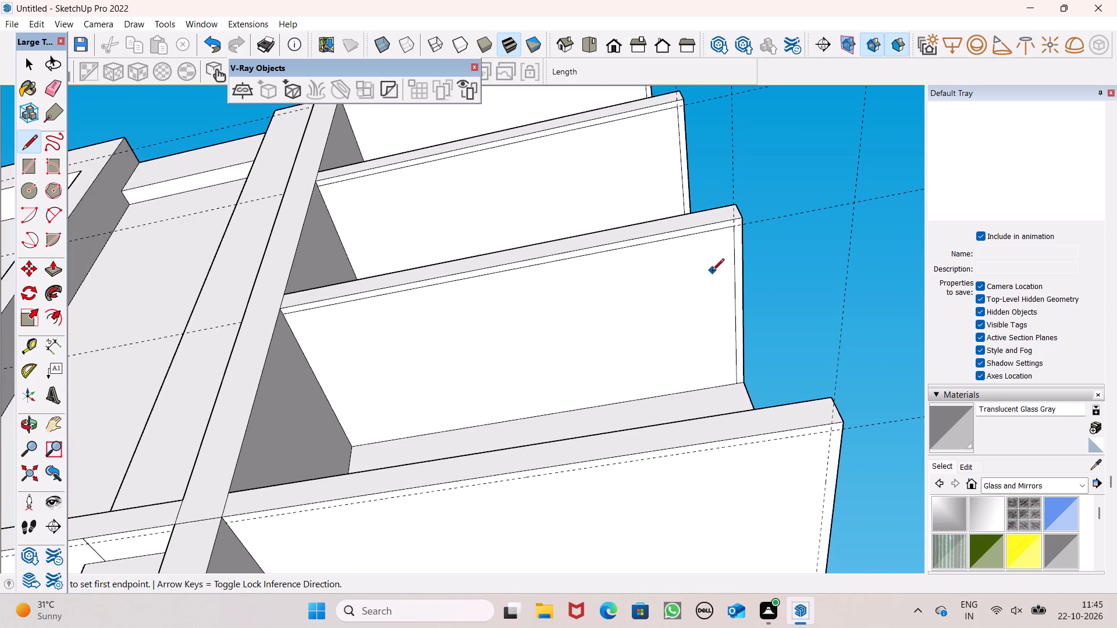
{"action": "scroll", "coordinate": [695, 279], "scroll_direction": "down", "scroll_amount": 5}
{"action": "scroll", "coordinate": [579, 443], "scroll_direction": "down", "scroll_amount": 2}
{"action": "scroll", "coordinate": [510, 490], "scroll_direction": "up", "scroll_amount": 5}
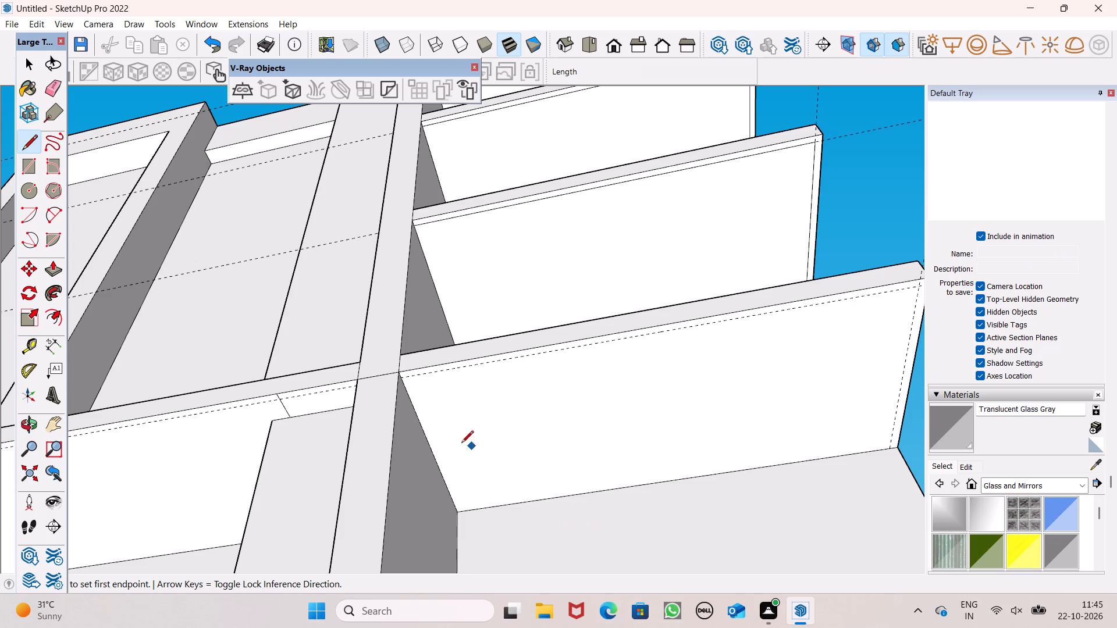
{"action": "left_click", "coordinate": [400, 380]}
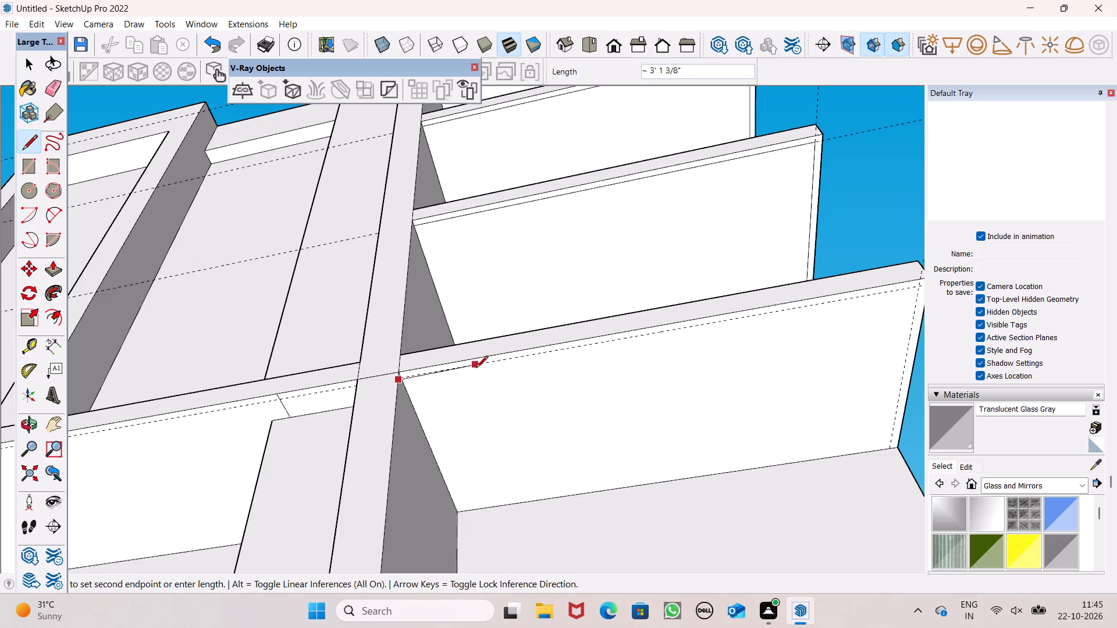
{"action": "key", "text": "space"}
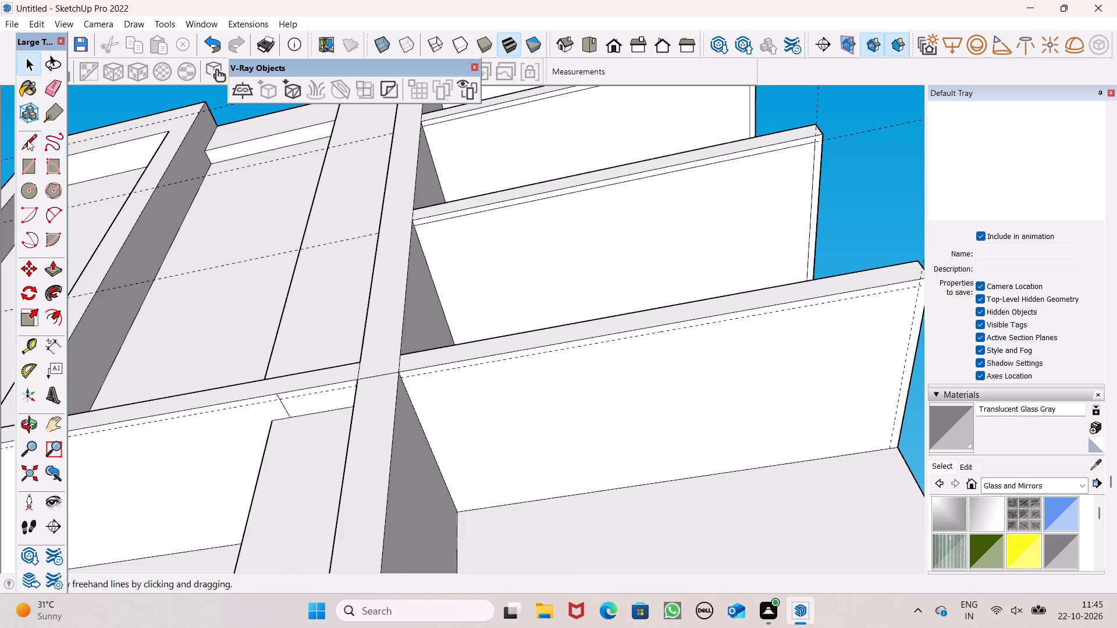
{"action": "left_click", "coordinate": [31, 140]}
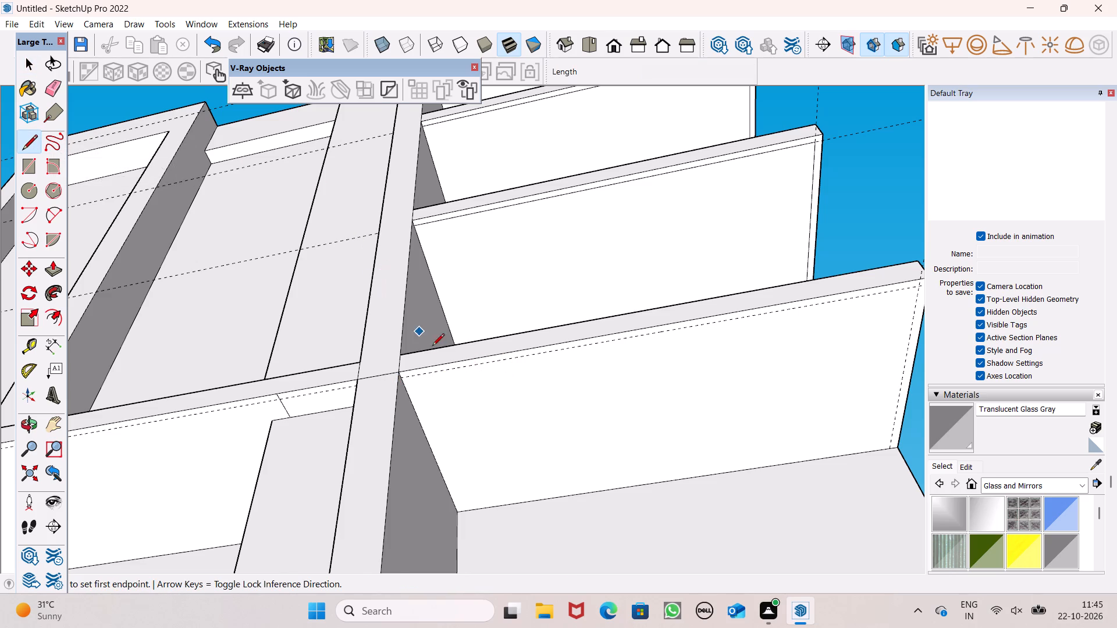
{"action": "scroll", "coordinate": [440, 355], "scroll_direction": "up", "scroll_amount": 7}
{"action": "left_click", "coordinate": [357, 381]}
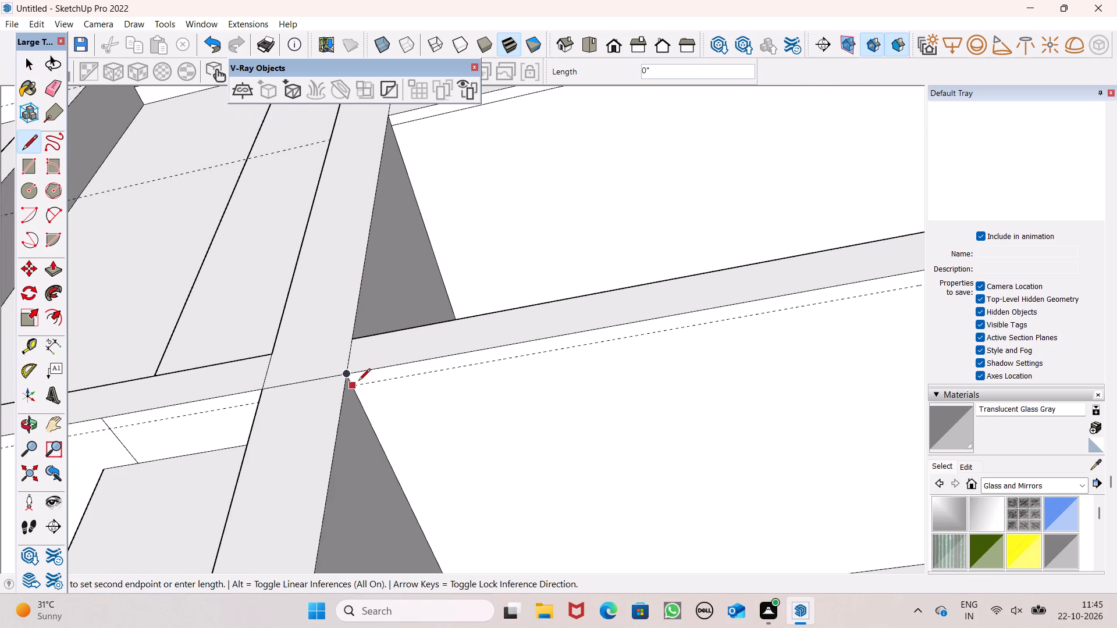
{"action": "scroll", "coordinate": [358, 381], "scroll_direction": "down", "scroll_amount": 11}
{"action": "scroll", "coordinate": [757, 312], "scroll_direction": "up", "scroll_amount": 5}
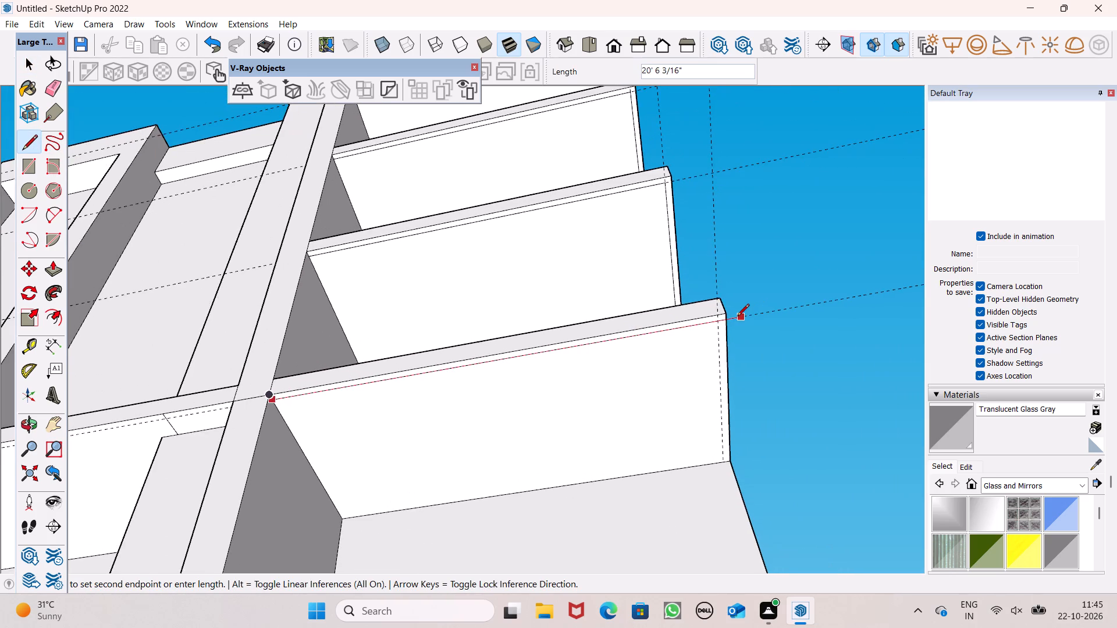
{"action": "scroll", "coordinate": [732, 320], "scroll_direction": "up", "scroll_amount": 17}
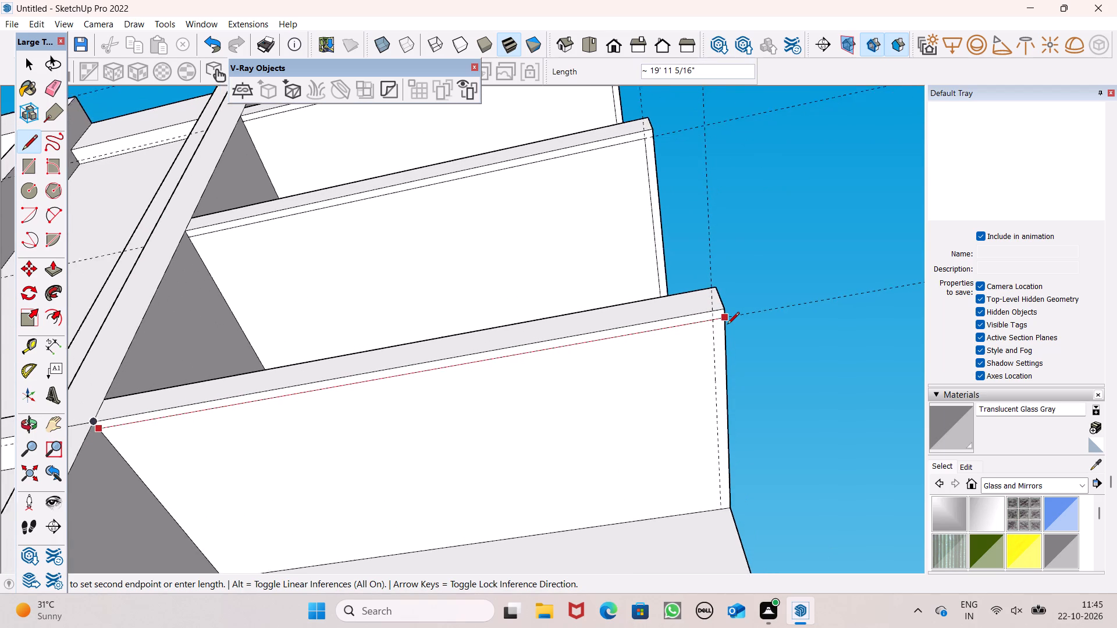
{"action": "scroll", "coordinate": [727, 325], "scroll_direction": "up", "scroll_amount": 14}
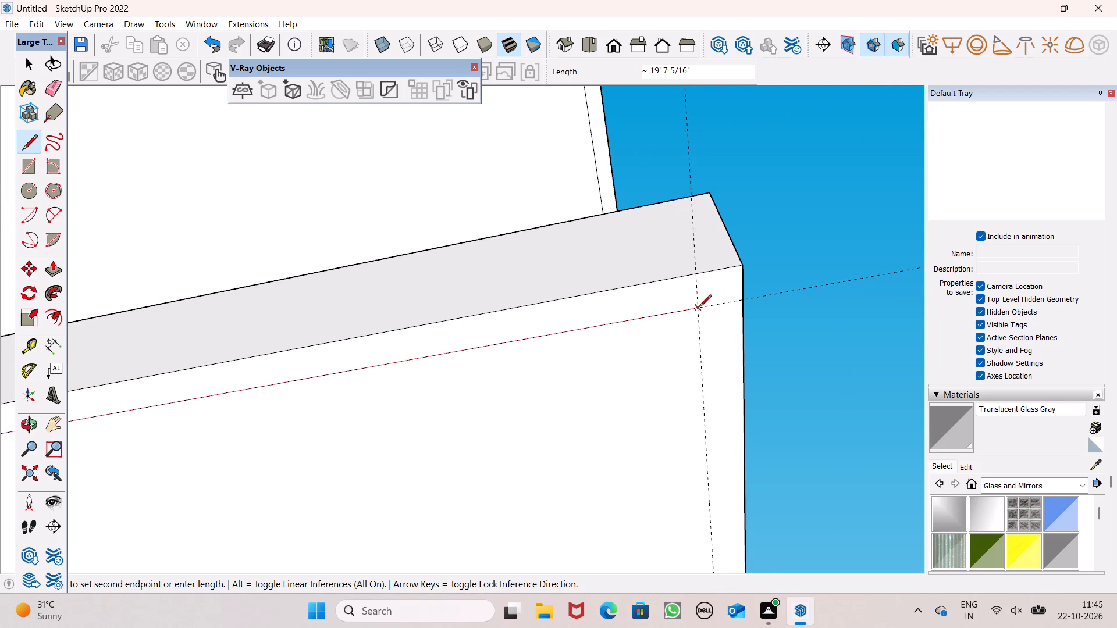
{"action": "left_click", "coordinate": [699, 308]}
Draw a line over the side guide on the canopy's underside, from the front line back to the rear wall.
{"action": "scroll", "coordinate": [699, 308], "scroll_direction": "down", "scroll_amount": 5}
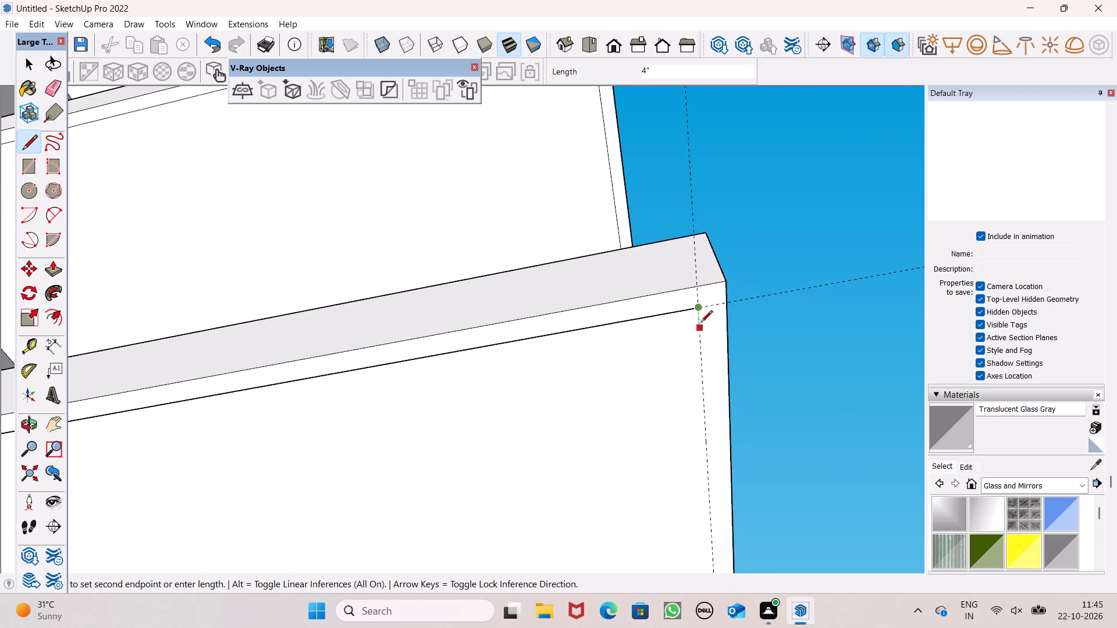
{"action": "scroll", "coordinate": [700, 334], "scroll_direction": "down", "scroll_amount": 6}
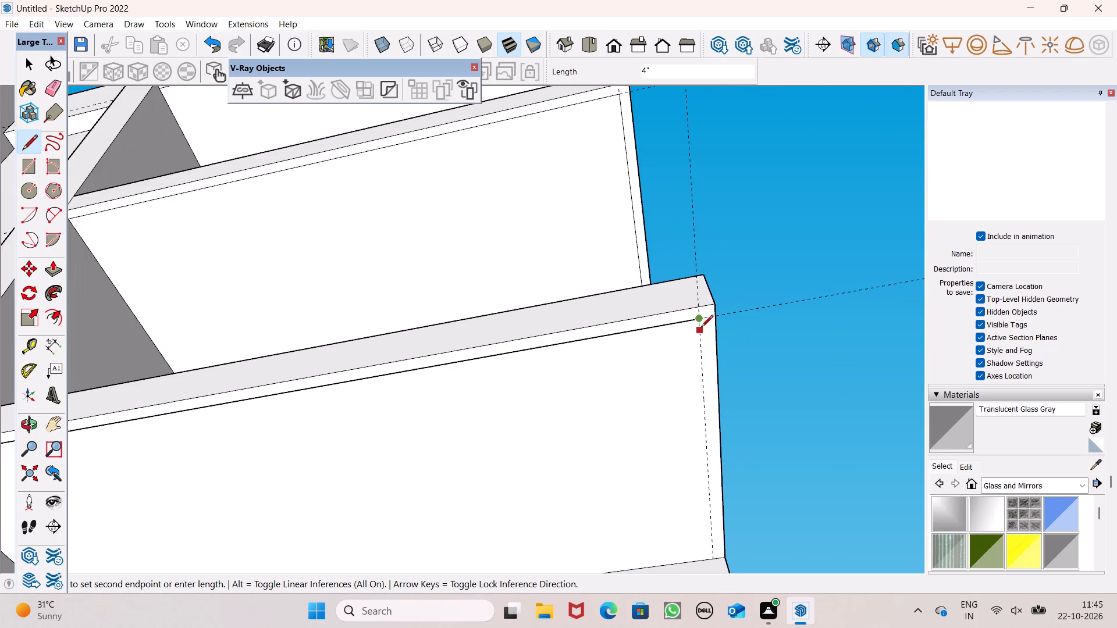
{"action": "scroll", "coordinate": [701, 327], "scroll_direction": "down", "scroll_amount": 3}
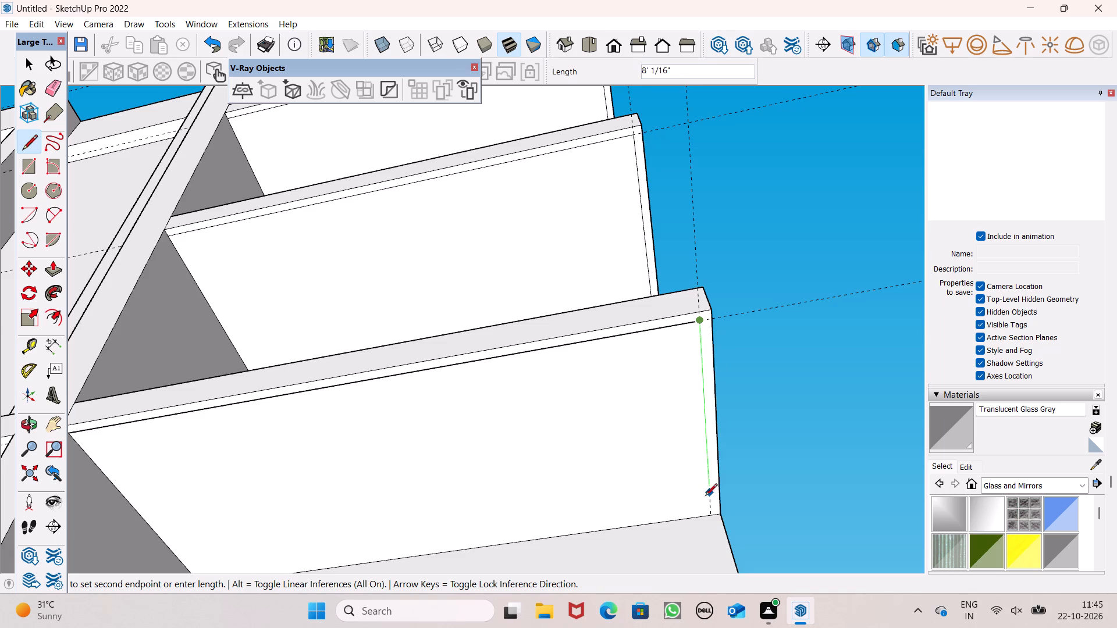
{"action": "scroll", "coordinate": [706, 515], "scroll_direction": "up", "scroll_amount": 11}
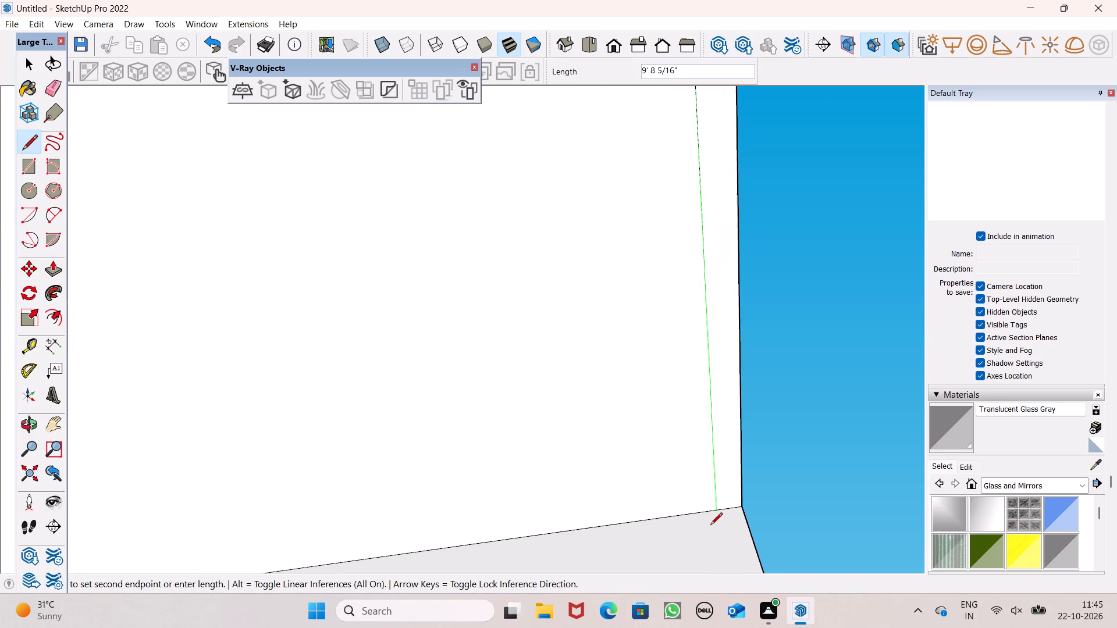
{"action": "left_click", "coordinate": [718, 508]}
{"action": "scroll", "coordinate": [664, 468], "scroll_direction": "down", "scroll_amount": 6}
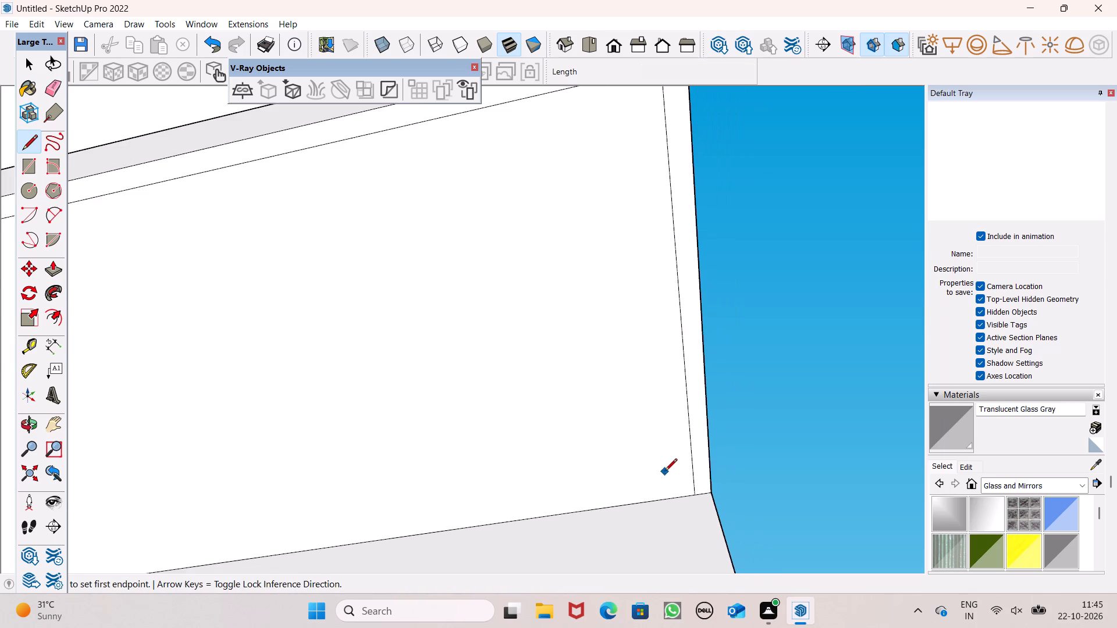
{"action": "scroll", "coordinate": [664, 471], "scroll_direction": "down", "scroll_amount": 6}
{"action": "key", "text": "space"}
Erase all the construction guides running along the front and side of the building.
{"action": "scroll", "coordinate": [694, 426], "scroll_direction": "down", "scroll_amount": 13}
{"action": "scroll", "coordinate": [681, 267], "scroll_direction": "down", "scroll_amount": 7}
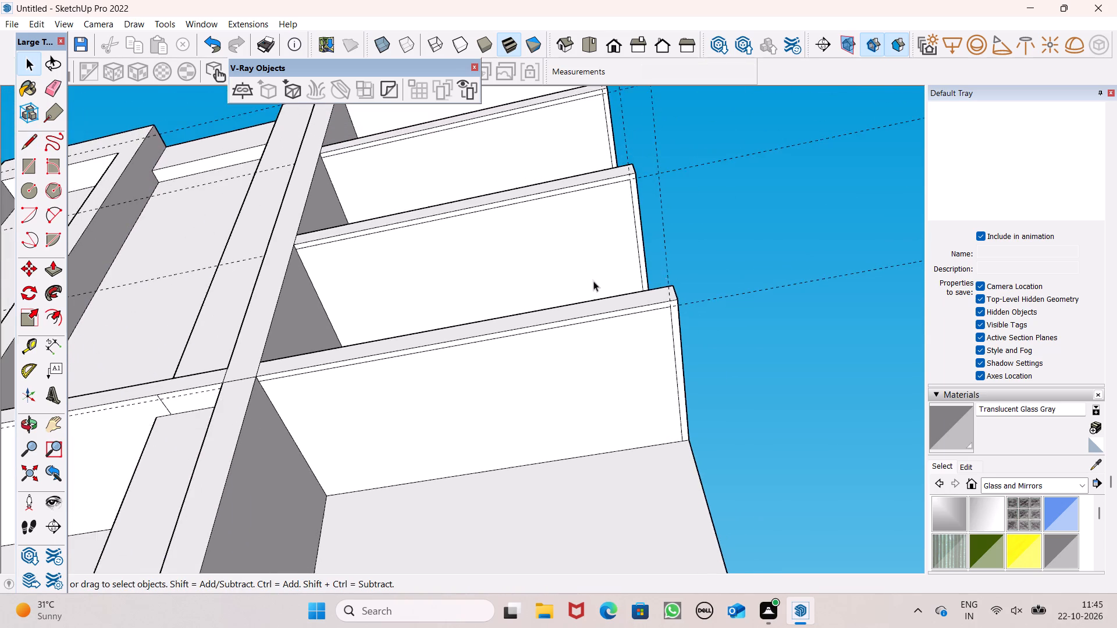
{"action": "scroll", "coordinate": [545, 284], "scroll_direction": "down", "scroll_amount": 7}
{"action": "middle_click_drag", "start_coordinate": [581, 300], "coordinate": [556, 459]}
{"action": "scroll", "coordinate": [540, 348], "scroll_direction": "down", "scroll_amount": 4}
{"action": "middle_click_drag", "start_coordinate": [547, 346], "coordinate": [557, 477]}
{"action": "scroll", "coordinate": [550, 301], "scroll_direction": "down", "scroll_amount": 4}
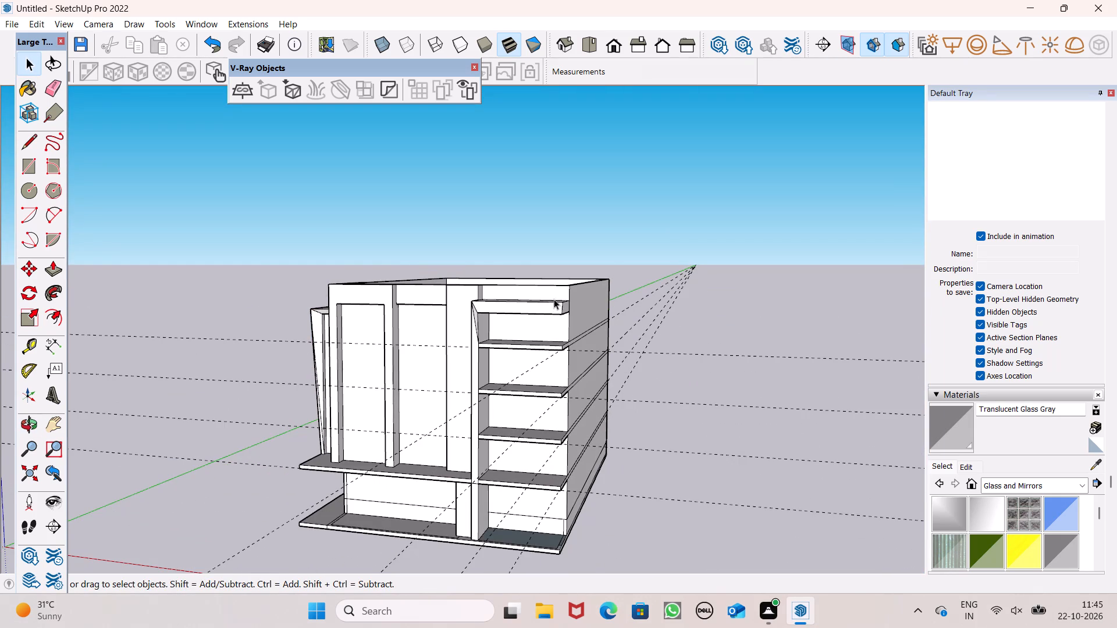
{"action": "scroll", "coordinate": [558, 287], "scroll_direction": "down", "scroll_amount": 3}
{"action": "middle_click_drag", "start_coordinate": [572, 292], "coordinate": [658, 341]}
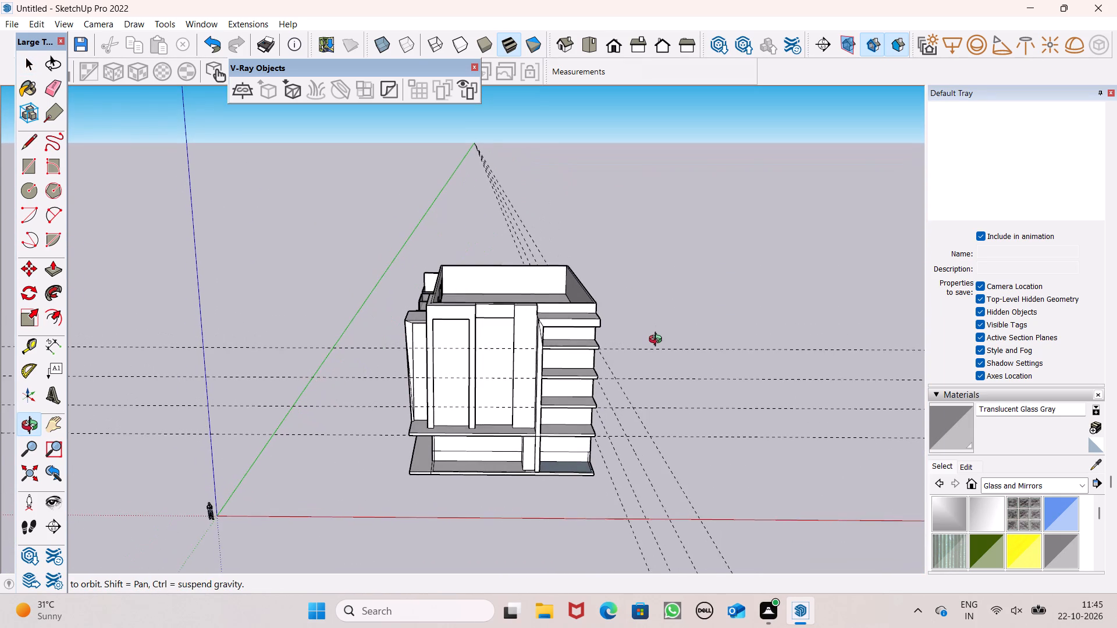
{"action": "middle_click_drag", "start_coordinate": [658, 341], "coordinate": [656, 344]}
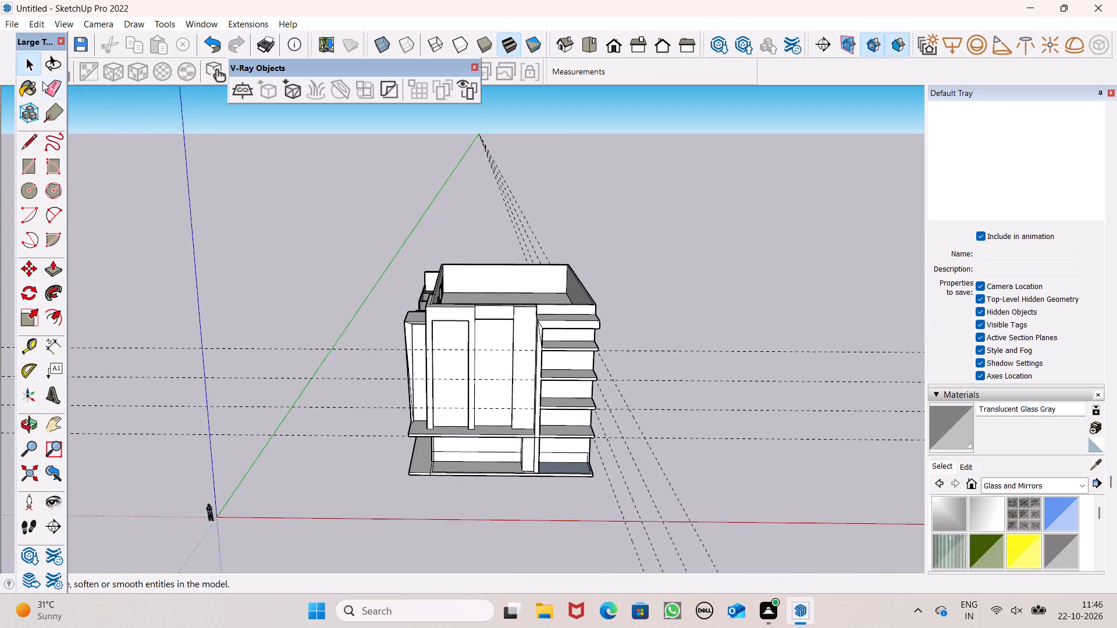
{"action": "left_click", "coordinate": [55, 75]}
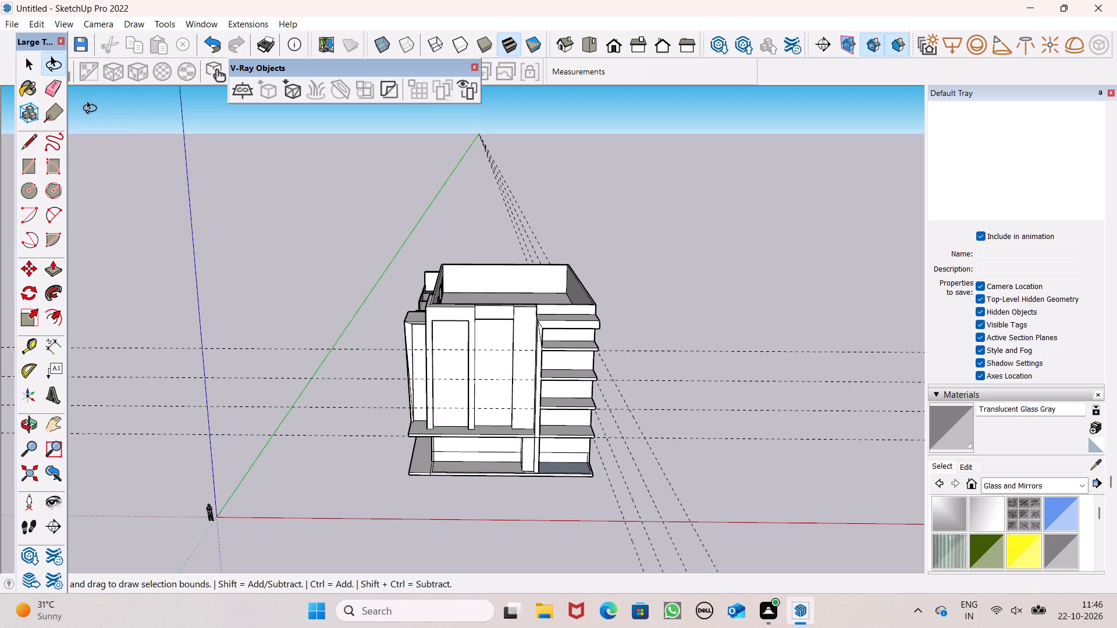
{"action": "left_click", "coordinate": [57, 97]}
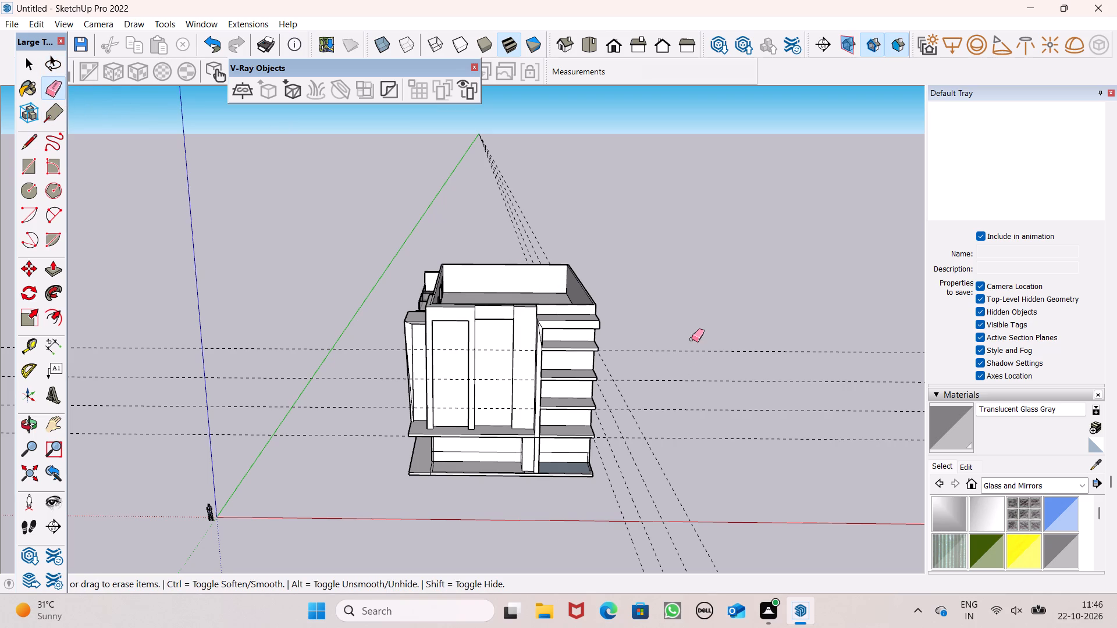
{"action": "left_click_drag", "start_coordinate": [692, 339], "coordinate": [703, 447]}
{"action": "left_click_drag", "start_coordinate": [678, 477], "coordinate": [630, 527]}
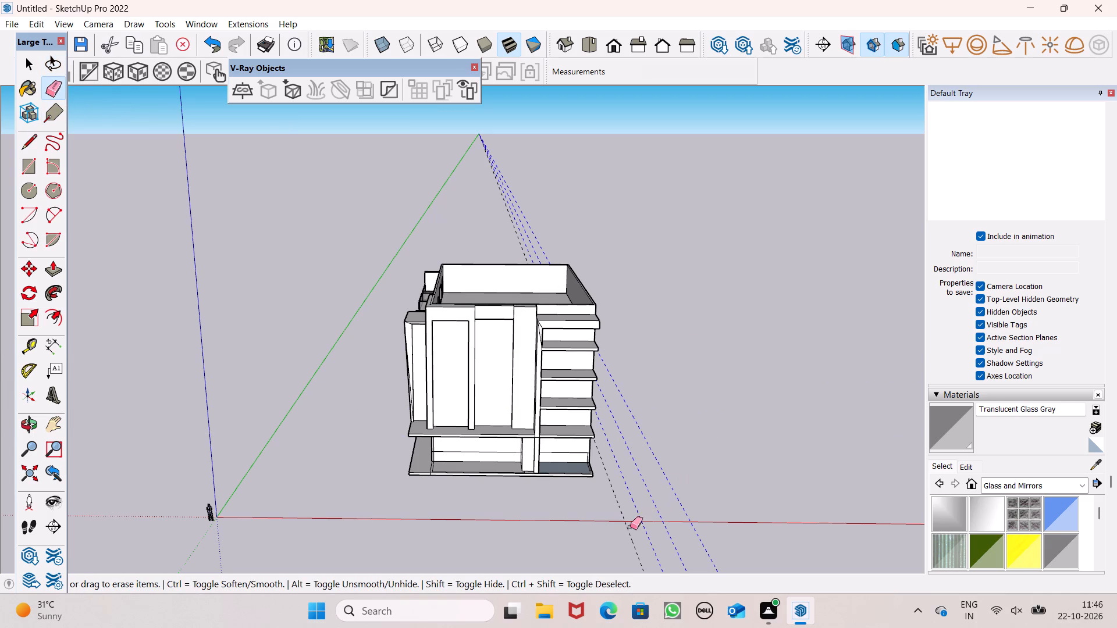
{"action": "left_click_drag", "start_coordinate": [630, 527], "coordinate": [602, 545]}
Erase the stray line segment at the outer corner of the border under the highest bordered slab, just below the corner bay's canopy.
{"action": "middle_click_drag", "start_coordinate": [630, 514], "coordinate": [638, 64]}
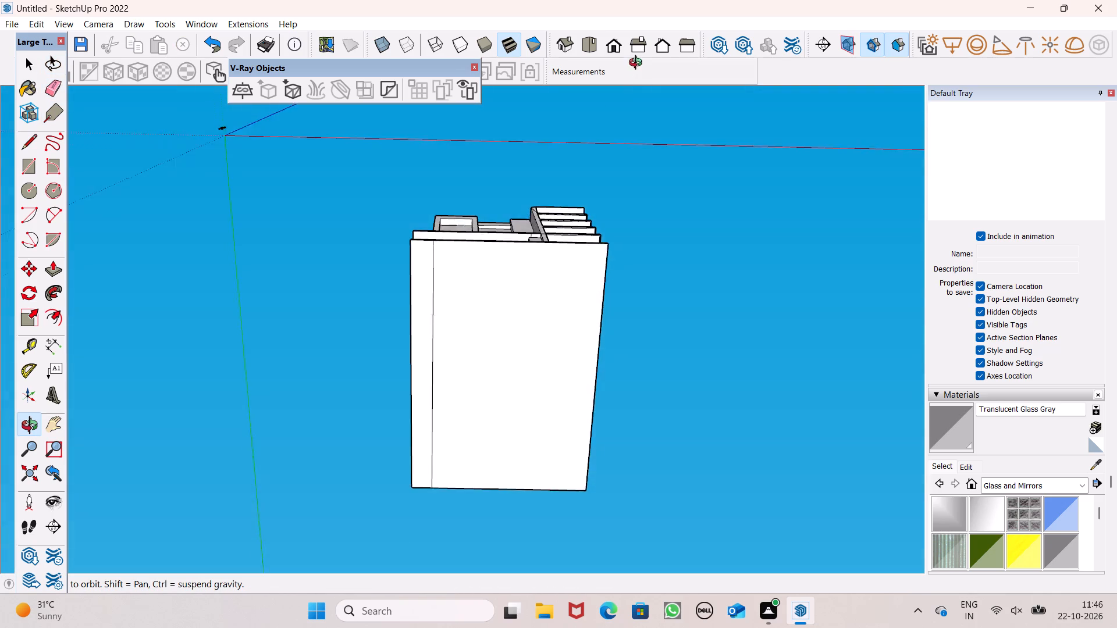
{"action": "middle_click_drag", "start_coordinate": [638, 64], "coordinate": [604, 137]}
{"action": "scroll", "coordinate": [604, 137], "scroll_direction": "up", "scroll_amount": 8}
{"action": "scroll", "coordinate": [558, 191], "scroll_direction": "up", "scroll_amount": 8}
{"action": "scroll", "coordinate": [636, 233], "scroll_direction": "up", "scroll_amount": 8}
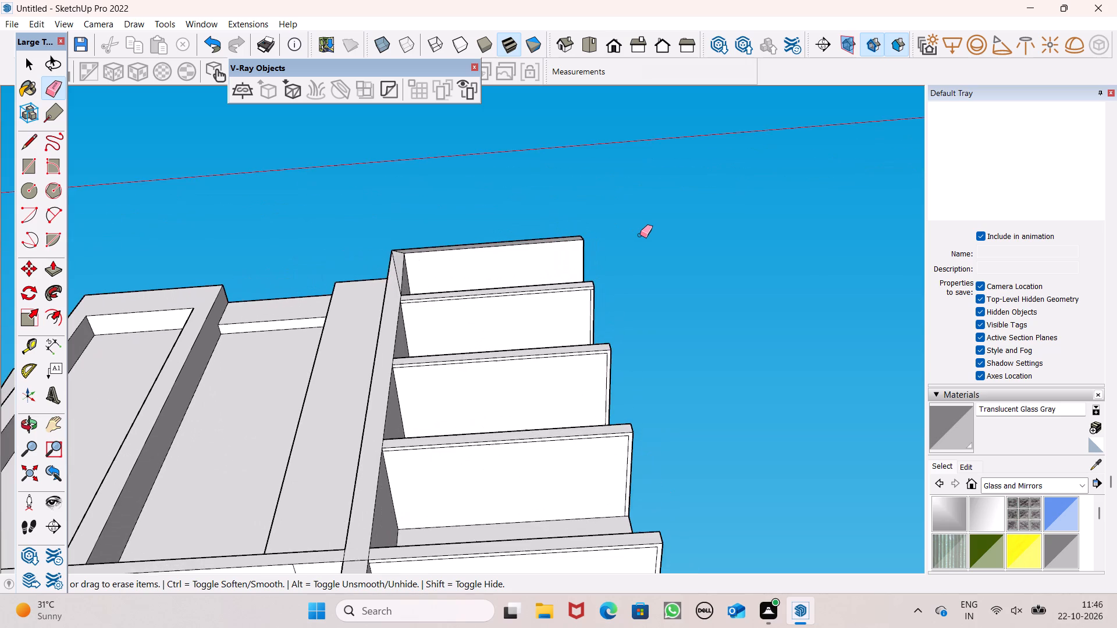
{"action": "middle_click_drag", "start_coordinate": [641, 246], "coordinate": [608, 280]}
{"action": "scroll", "coordinate": [610, 283], "scroll_direction": "up", "scroll_amount": 8}
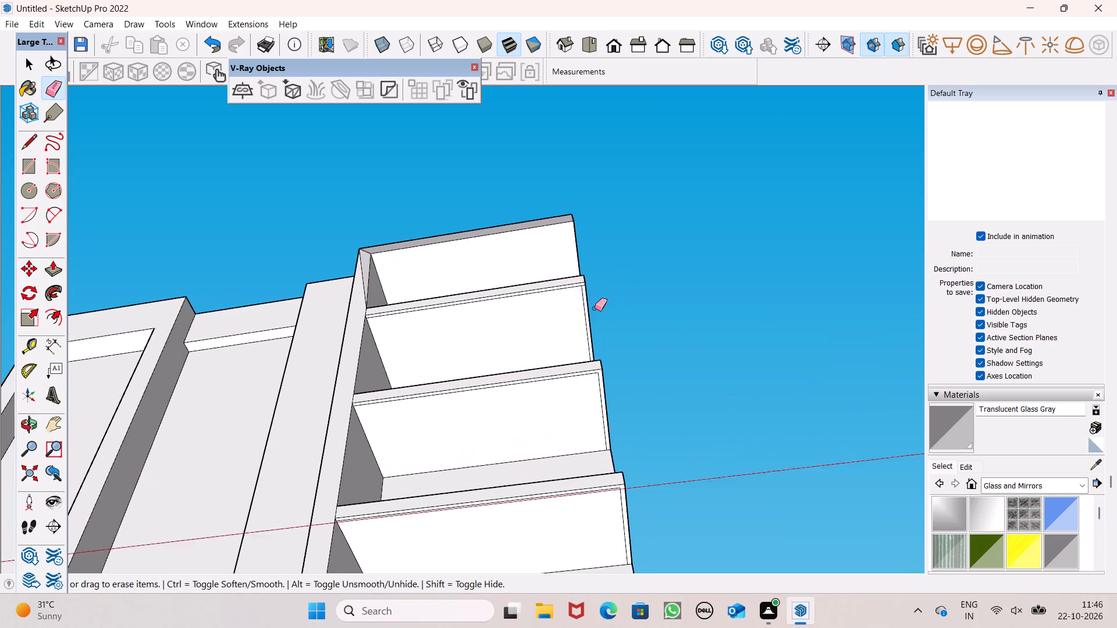
{"action": "scroll", "coordinate": [595, 308], "scroll_direction": "up", "scroll_amount": 1}
{"action": "key", "text": "space"}
{"action": "scroll", "coordinate": [579, 298], "scroll_direction": "up", "scroll_amount": 11}
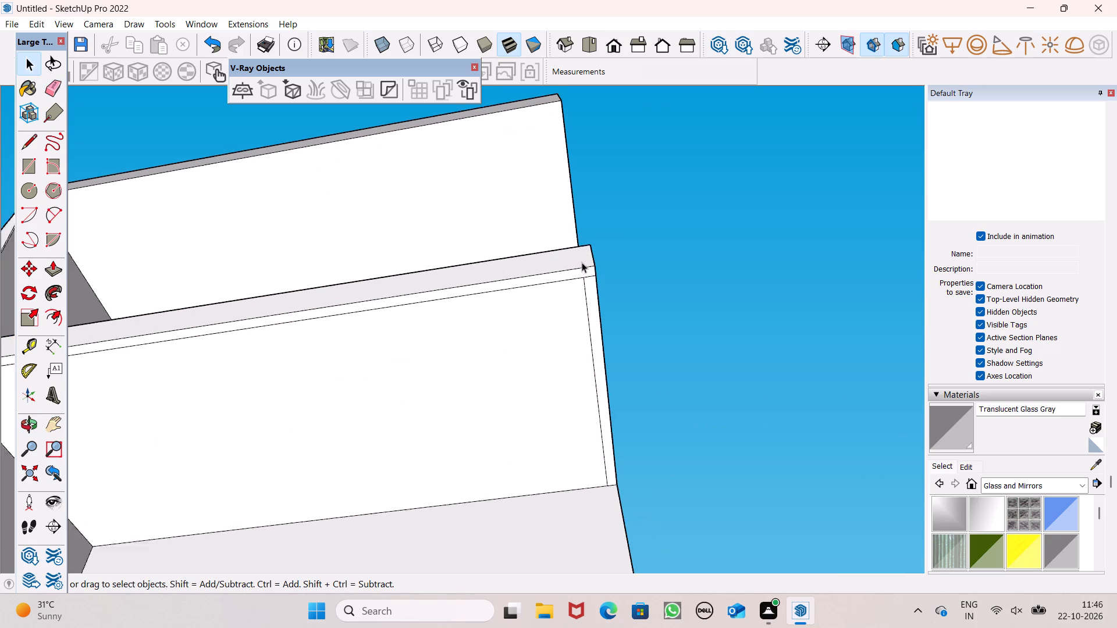
{"action": "scroll", "coordinate": [582, 262], "scroll_direction": "up", "scroll_amount": 1}
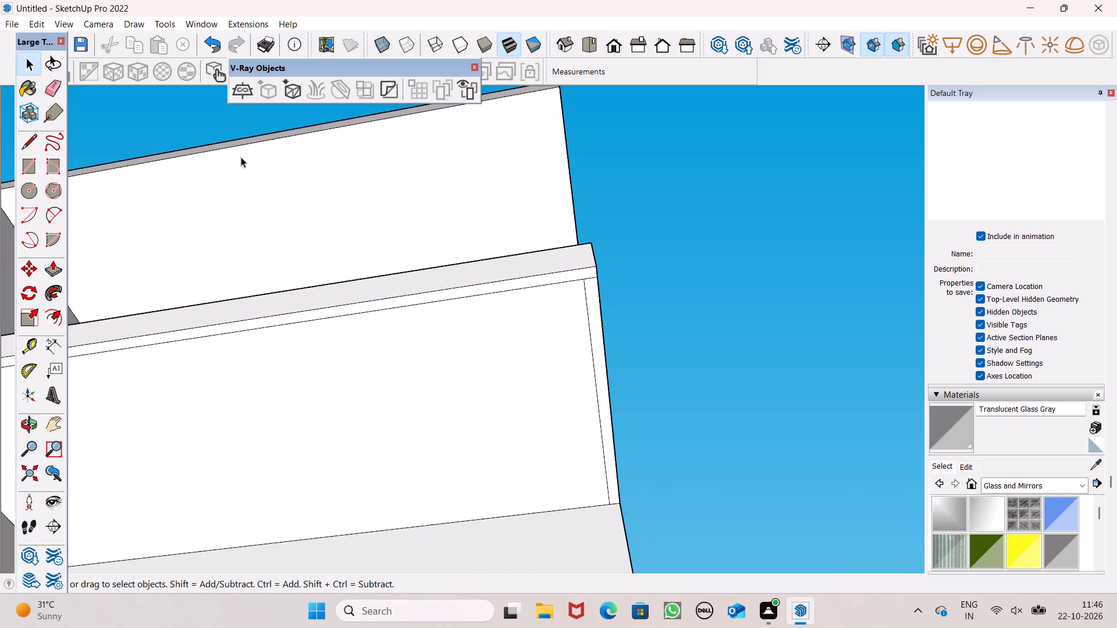
{"action": "left_click", "coordinate": [49, 95]}
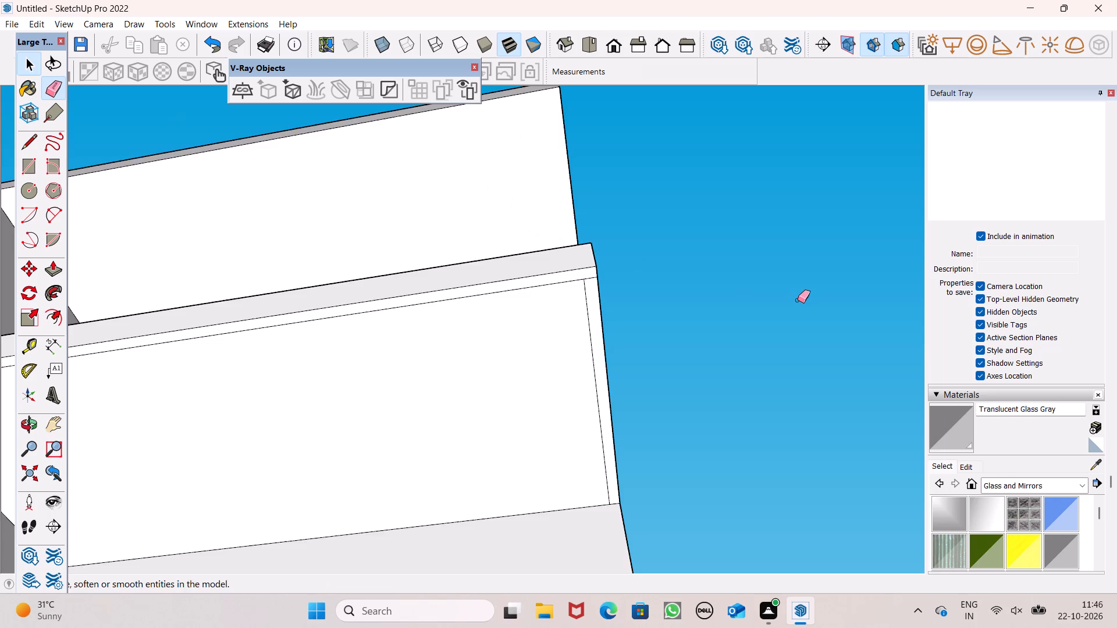
{"action": "scroll", "coordinate": [798, 300], "scroll_direction": "up", "scroll_amount": 3}
{"action": "scroll", "coordinate": [740, 321], "scroll_direction": "down", "scroll_amount": 3}
{"action": "scroll", "coordinate": [621, 308], "scroll_direction": "up", "scroll_amount": 4}
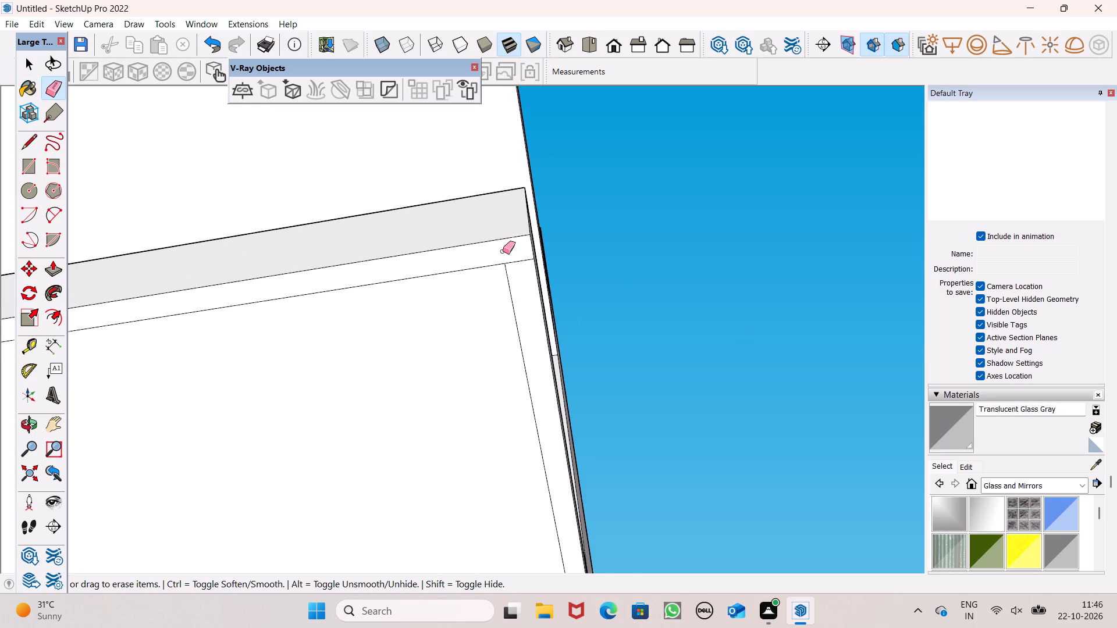
{"action": "left_click_drag", "start_coordinate": [514, 255], "coordinate": [520, 265]}
{"action": "scroll", "coordinate": [614, 245], "scroll_direction": "down", "scroll_amount": 10}
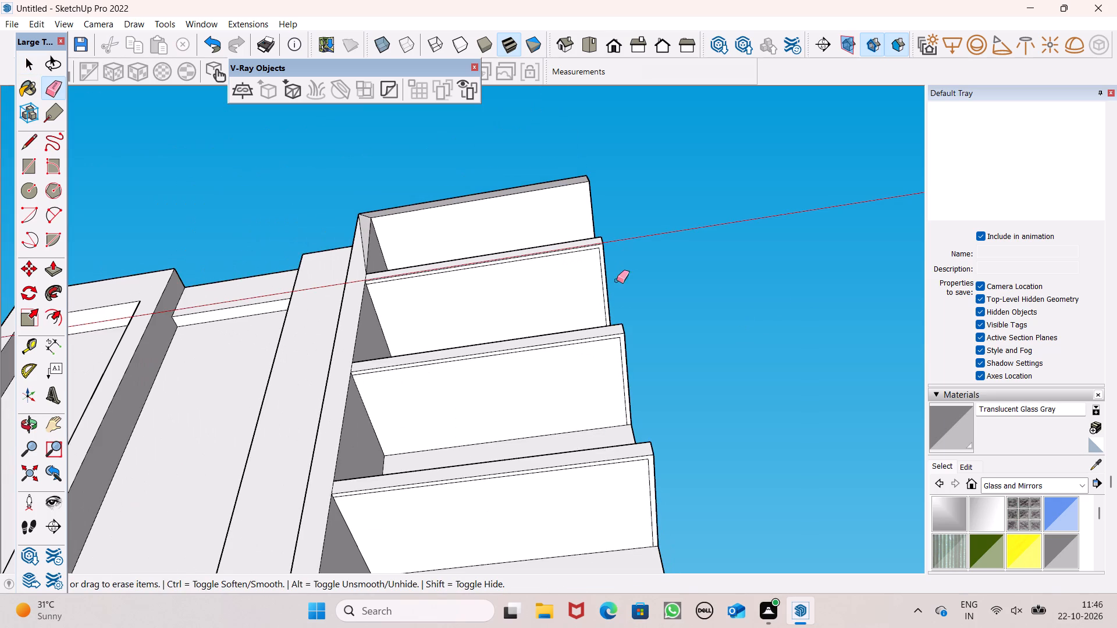
{"action": "scroll", "coordinate": [625, 290], "scroll_direction": "down", "scroll_amount": 14}
{"action": "key", "text": "space"}
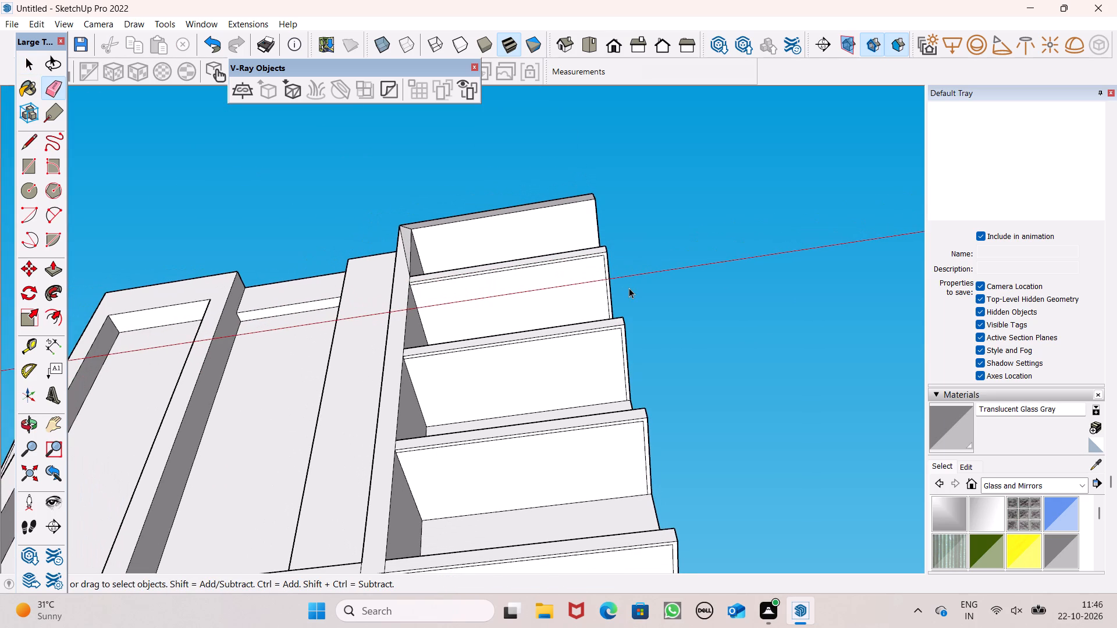
Push/Pull the L-shaped border under the slab just below the canopy downward into an edge lip, adjusting it by about 1 3/8".
{"action": "scroll", "coordinate": [564, 281], "scroll_direction": "up", "scroll_amount": 6}
{"action": "scroll", "coordinate": [574, 276], "scroll_direction": "down", "scroll_amount": 1}
{"action": "middle_click_drag", "start_coordinate": [582, 297], "coordinate": [608, 406]}
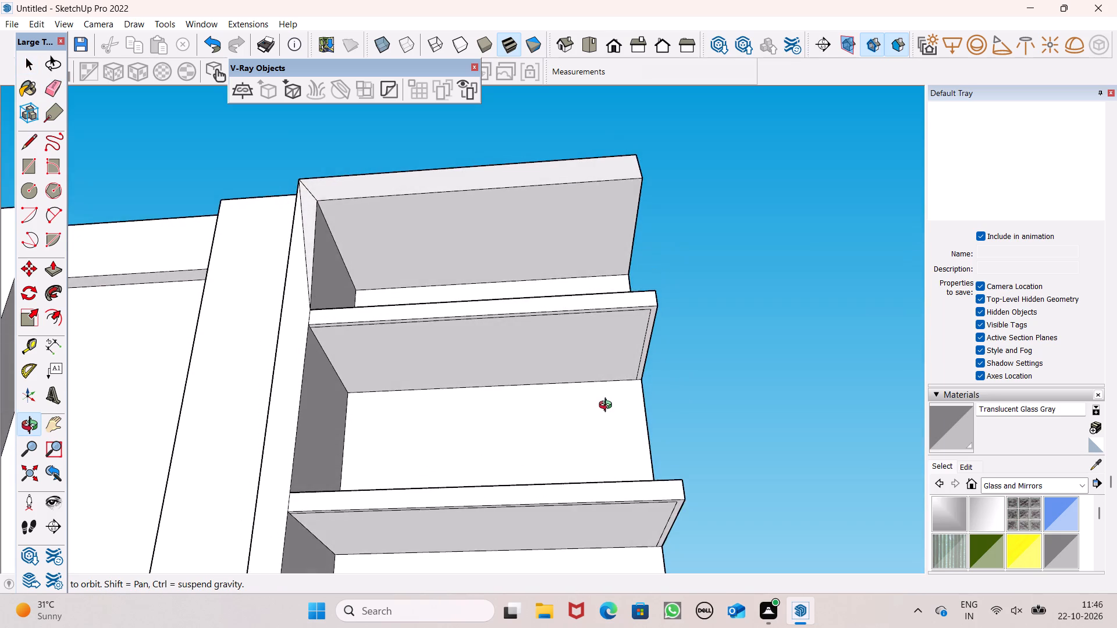
{"action": "middle_click_drag", "start_coordinate": [608, 406], "coordinate": [458, 449]}
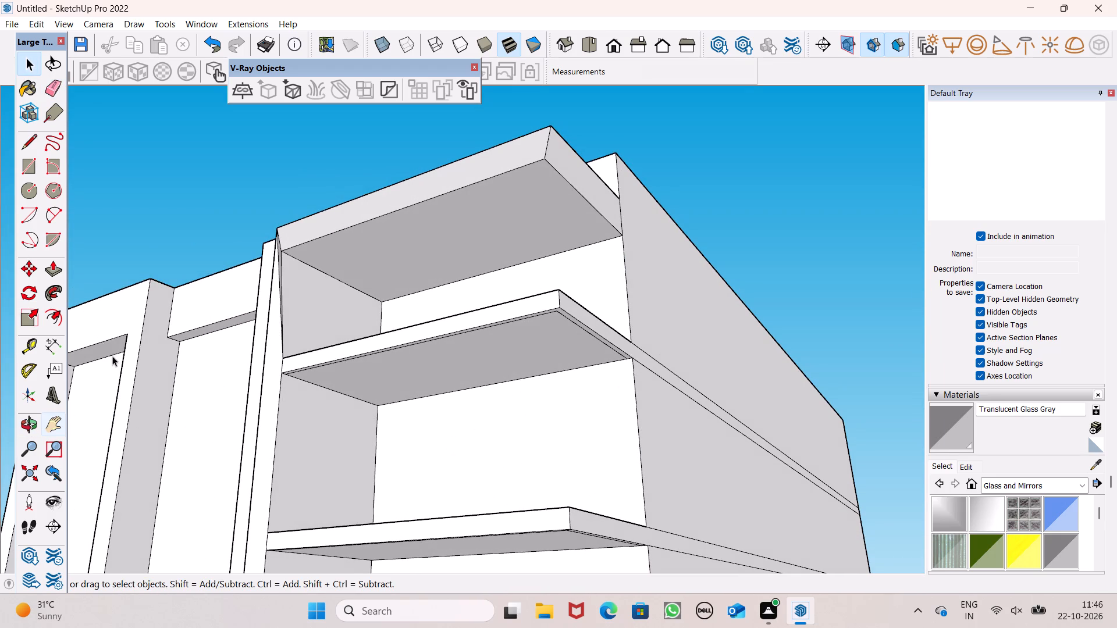
{"action": "left_click", "coordinate": [51, 267]}
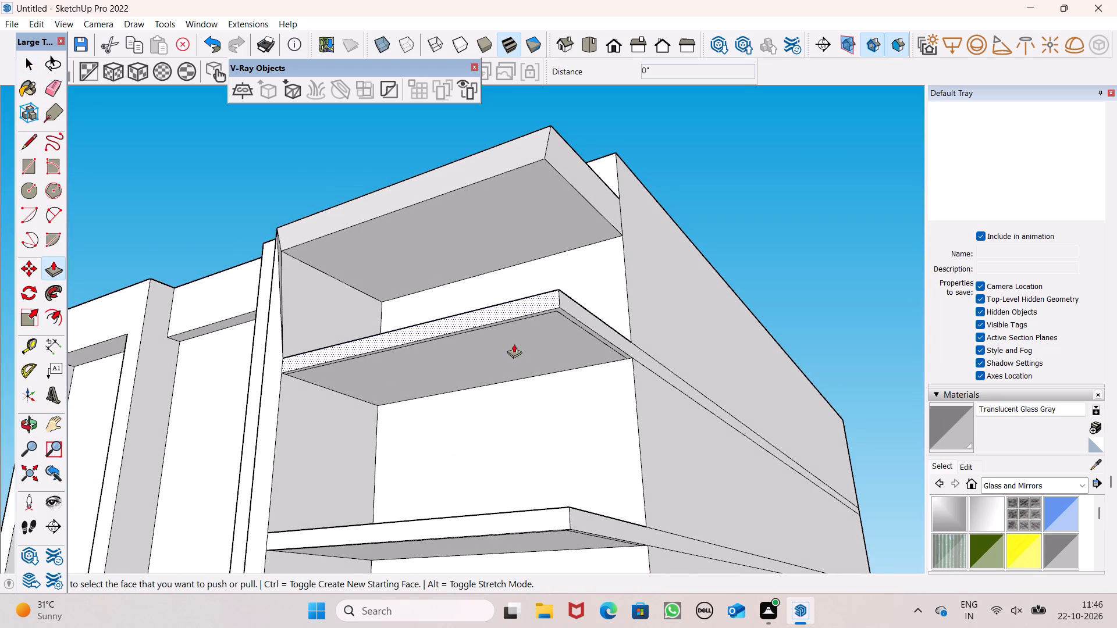
{"action": "scroll", "coordinate": [513, 340], "scroll_direction": "up", "scroll_amount": 1}
{"action": "middle_click_drag", "start_coordinate": [615, 333], "coordinate": [600, 287]}
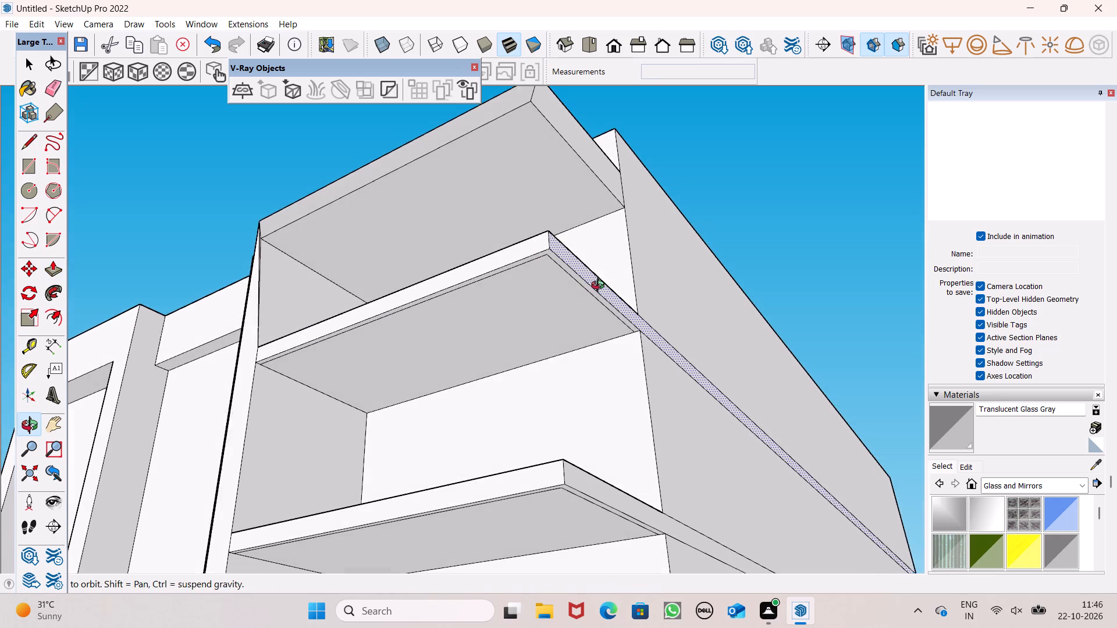
{"action": "middle_click_drag", "start_coordinate": [600, 287], "coordinate": [600, 283]}
{"action": "scroll", "coordinate": [588, 241], "scroll_direction": "up", "scroll_amount": 2}
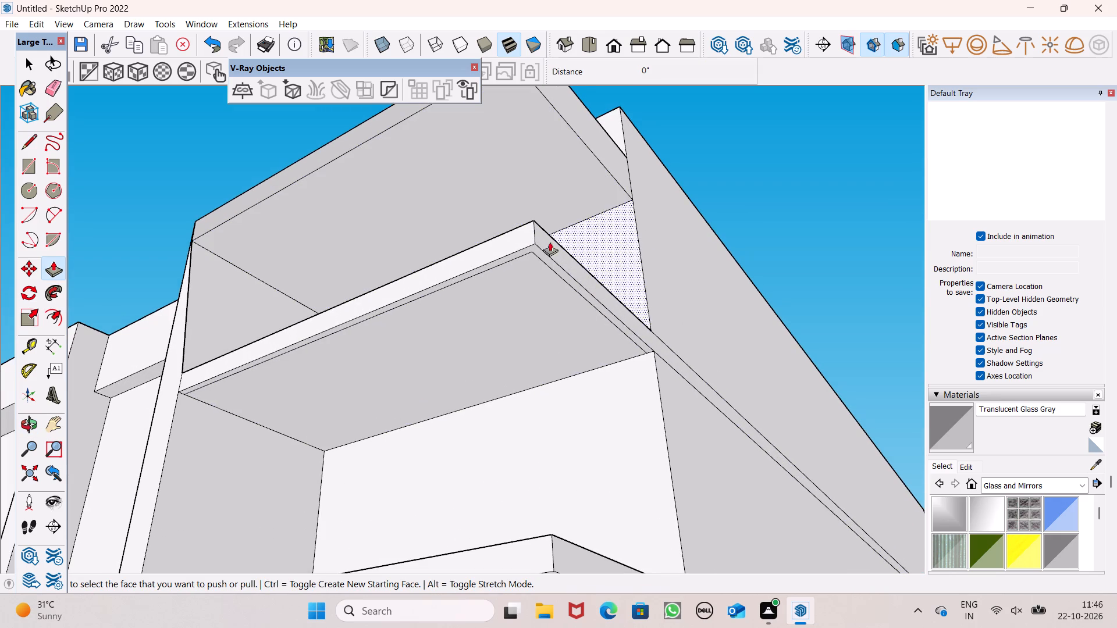
{"action": "scroll", "coordinate": [559, 244], "scroll_direction": "up", "scroll_amount": 3}
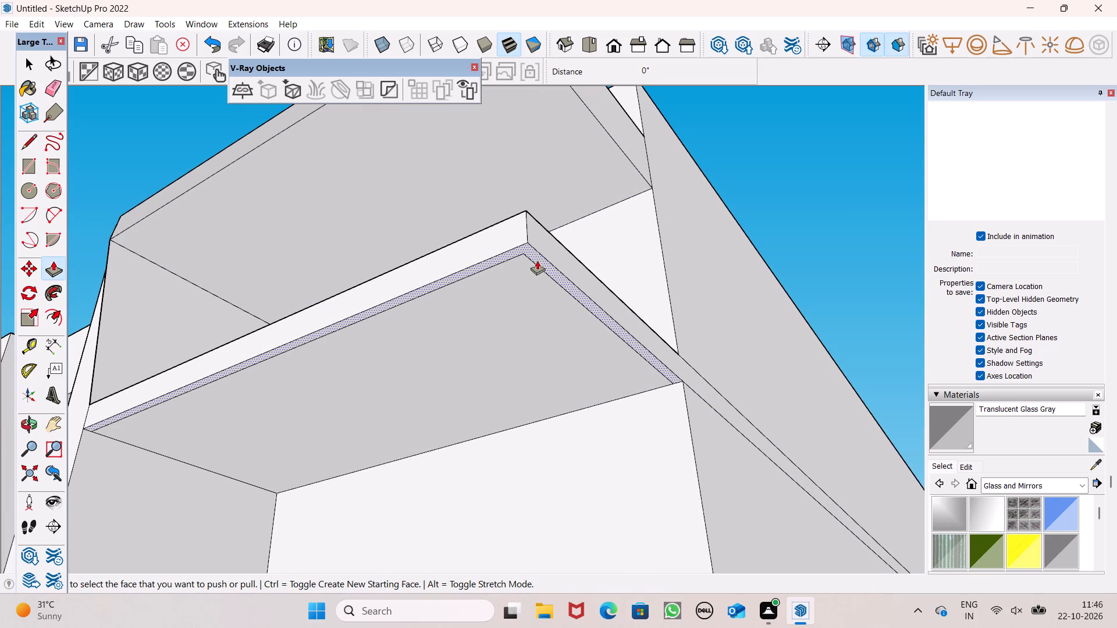
{"action": "left_click_drag", "start_coordinate": [537, 261], "coordinate": [538, 281]}
{"action": "scroll", "coordinate": [572, 220], "scroll_direction": "down", "scroll_amount": 6}
{"action": "middle_click_drag", "start_coordinate": [572, 251], "coordinate": [636, 417]}
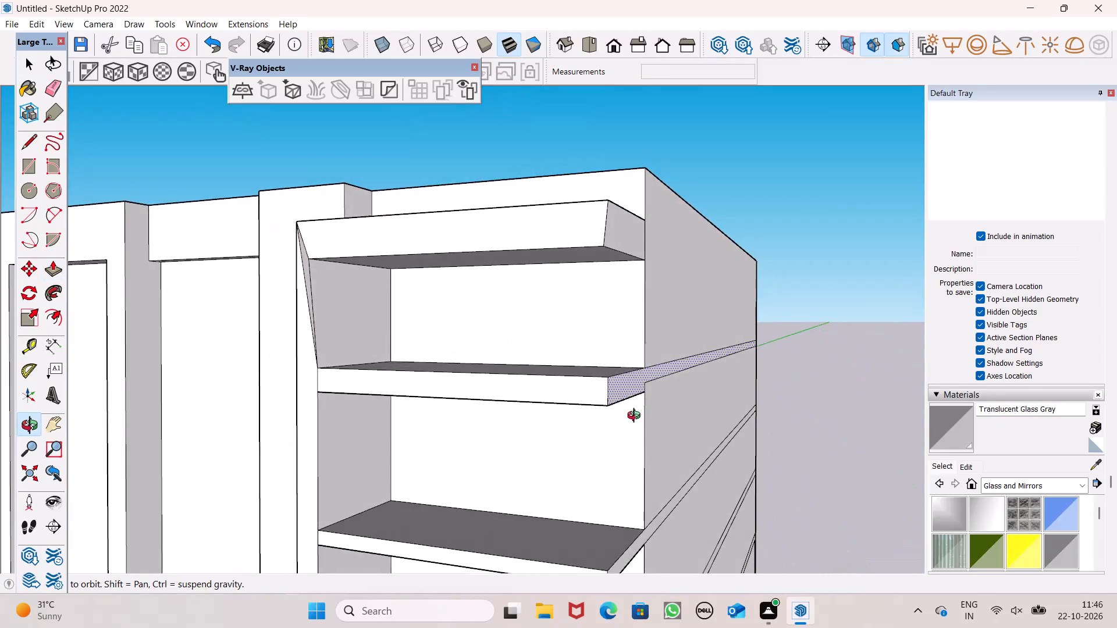
{"action": "middle_click_drag", "start_coordinate": [636, 417], "coordinate": [471, 194]}
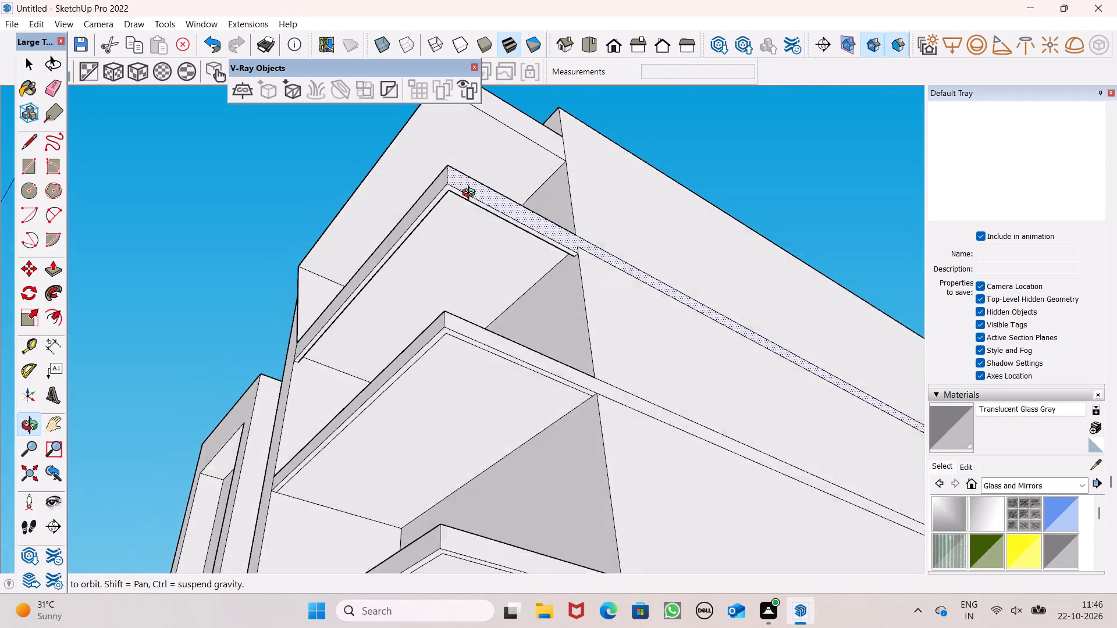
{"action": "scroll", "coordinate": [472, 192], "scroll_direction": "up", "scroll_amount": 1}
{"action": "middle_click_drag", "start_coordinate": [471, 194], "coordinate": [472, 186]}
{"action": "scroll", "coordinate": [473, 187], "scroll_direction": "up", "scroll_amount": 5}
{"action": "left_click", "coordinate": [465, 188]}
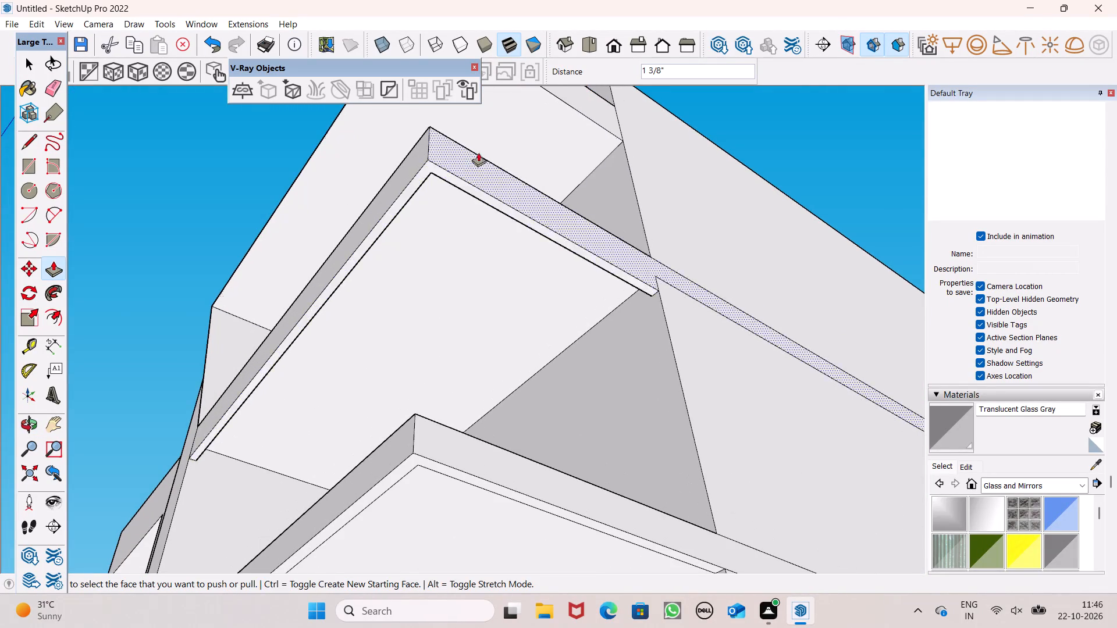
Push/Pull the L-shaped border under the second slab below the canopy down about 1' 1/16".
{"action": "scroll", "coordinate": [480, 150], "scroll_direction": "down", "scroll_amount": 5}
{"action": "middle_click_drag", "start_coordinate": [517, 182], "coordinate": [669, 406]}
{"action": "scroll", "coordinate": [631, 298], "scroll_direction": "down", "scroll_amount": 4}
{"action": "middle_click_drag", "start_coordinate": [634, 512], "coordinate": [620, 390]}
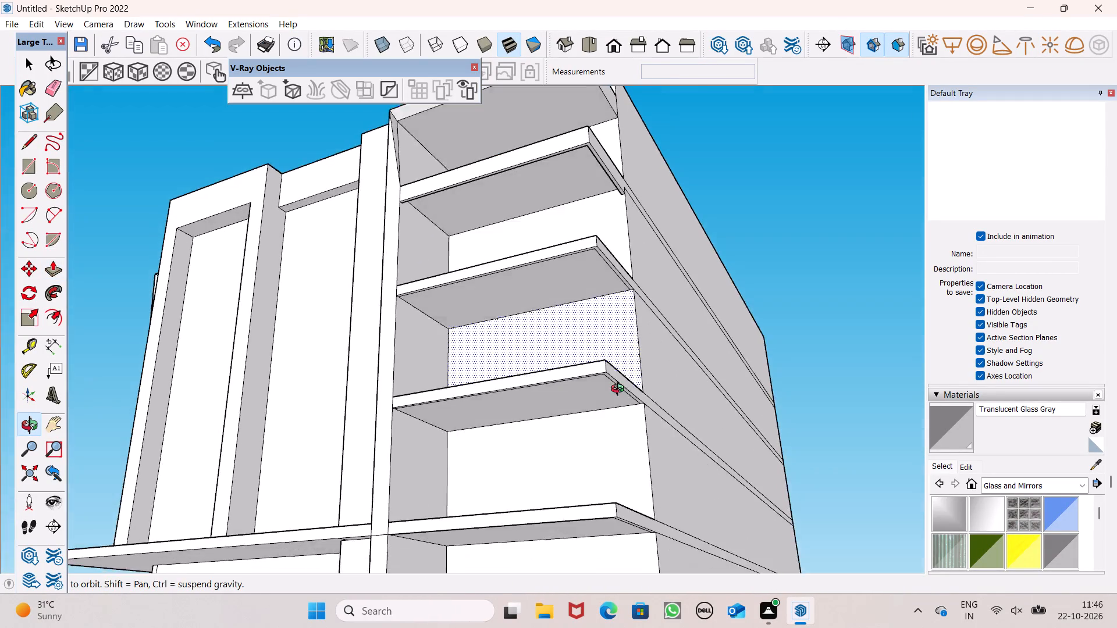
{"action": "middle_click_drag", "start_coordinate": [620, 390], "coordinate": [612, 371]}
{"action": "scroll", "coordinate": [579, 108], "scroll_direction": "up", "scroll_amount": 2}
{"action": "scroll", "coordinate": [578, 242], "scroll_direction": "up", "scroll_amount": 10}
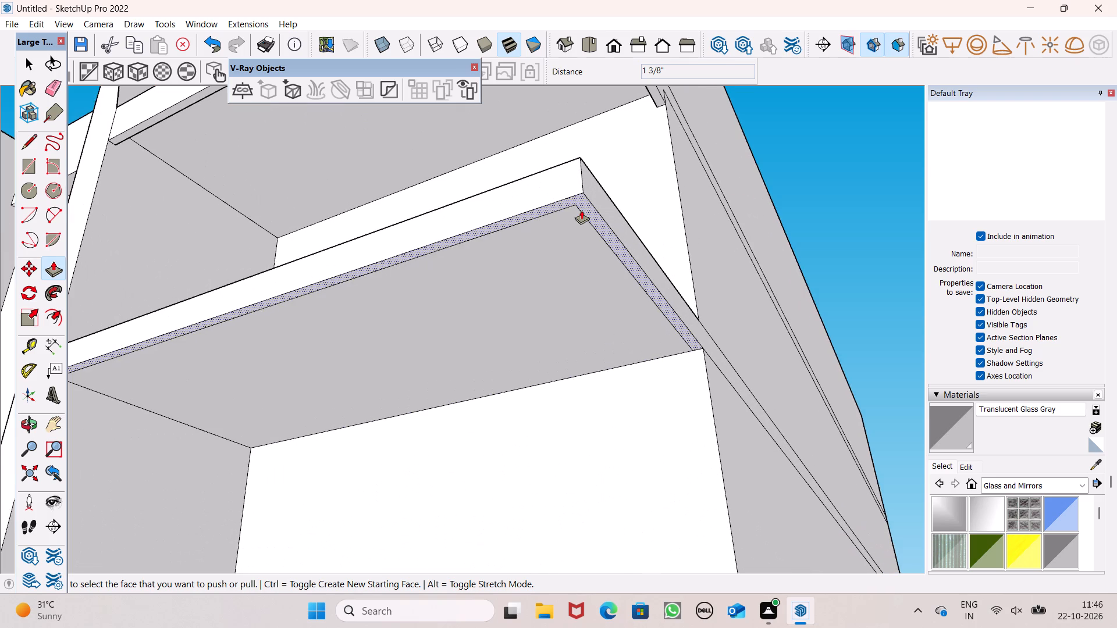
{"action": "left_click_drag", "start_coordinate": [582, 209], "coordinate": [585, 244]}
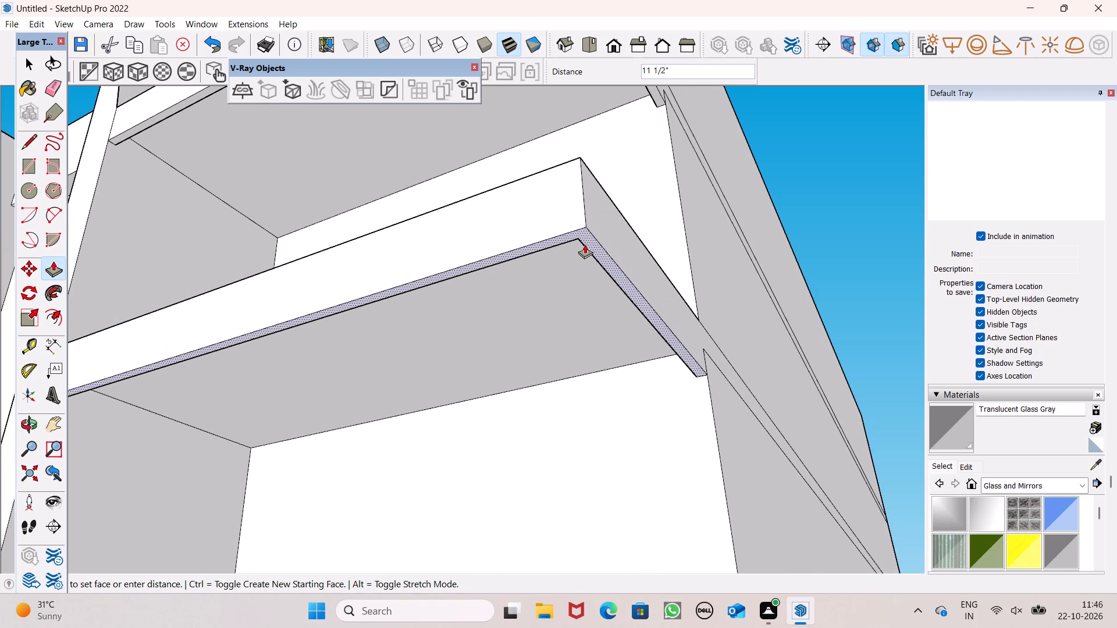
{"action": "left_click_drag", "start_coordinate": [585, 244], "coordinate": [584, 246]}
{"action": "scroll", "coordinate": [614, 188], "scroll_direction": "down", "scroll_amount": 18}
{"action": "middle_click_drag", "start_coordinate": [654, 225], "coordinate": [692, 347]}
{"action": "middle_click", "coordinate": [693, 354]}
{"action": "scroll", "coordinate": [732, 330], "scroll_direction": "down", "scroll_amount": 2}
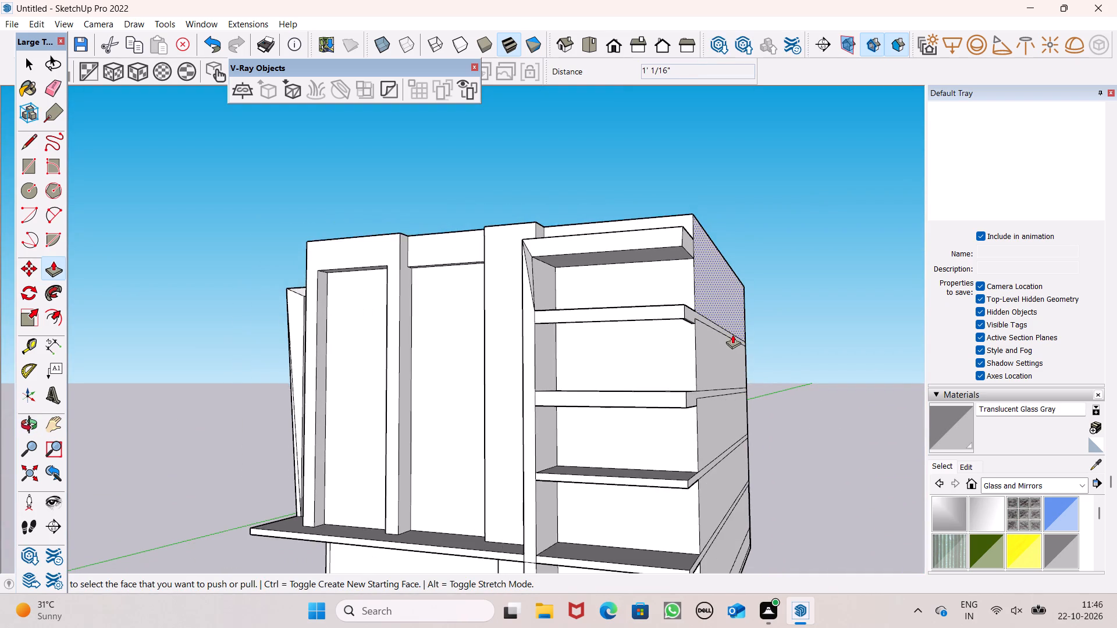
Push/Pull the lip under the slab just below the canopy down about 4 1/4" more.
{"action": "middle_click_drag", "start_coordinate": [731, 342], "coordinate": [731, 366]}
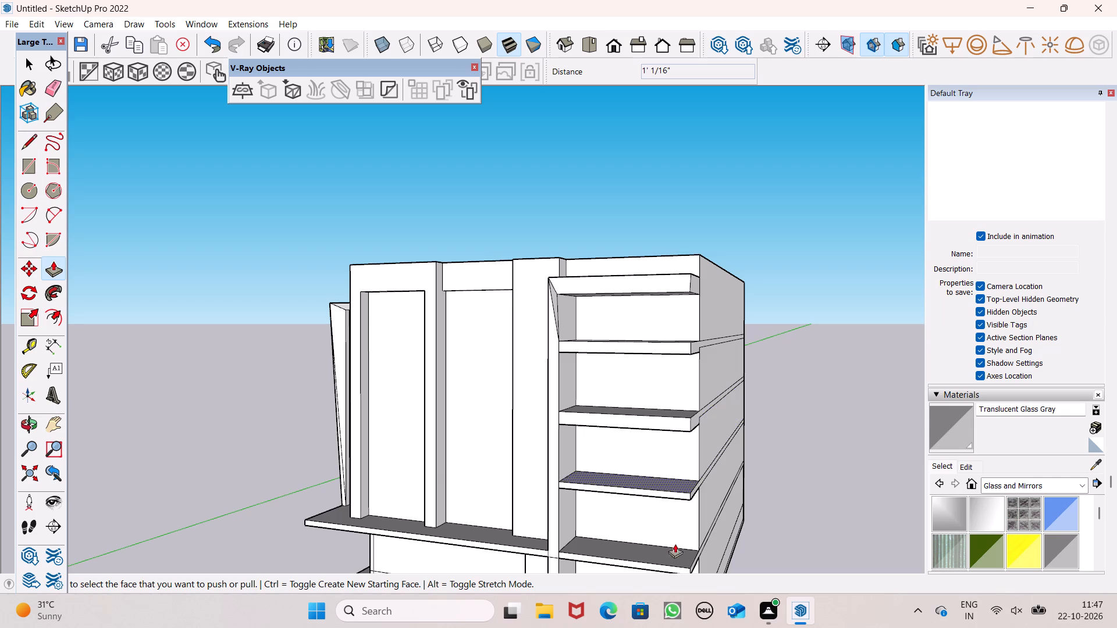
{"action": "scroll", "coordinate": [676, 404], "scroll_direction": "up", "scroll_amount": 8}
{"action": "middle_click_drag", "start_coordinate": [716, 298], "coordinate": [657, 185]}
{"action": "scroll", "coordinate": [579, 97], "scroll_direction": "up", "scroll_amount": 7}
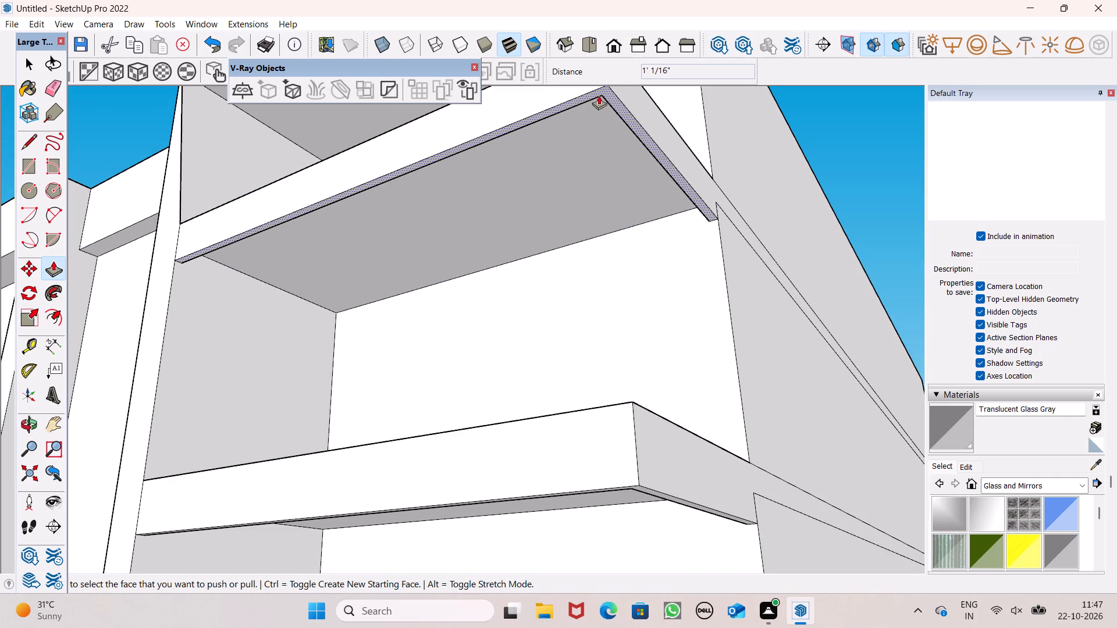
{"action": "left_click_drag", "start_coordinate": [599, 94], "coordinate": [603, 104]}
{"action": "scroll", "coordinate": [660, 203], "scroll_direction": "down", "scroll_amount": 11}
{"action": "middle_click_drag", "start_coordinate": [711, 284], "coordinate": [749, 384]}
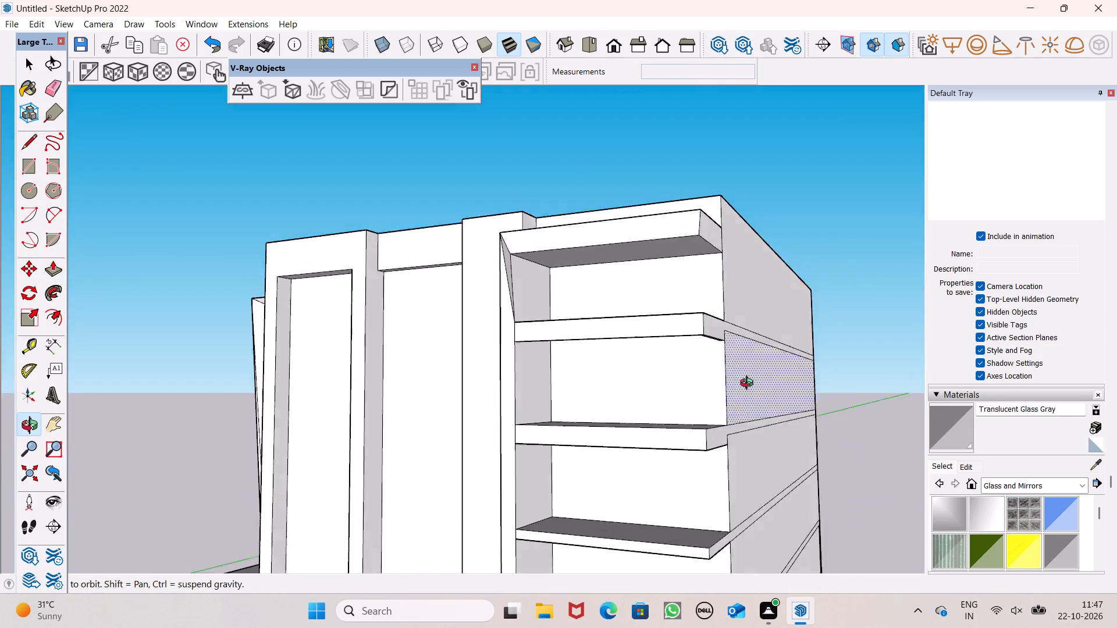
{"action": "middle_click_drag", "start_coordinate": [749, 384], "coordinate": [750, 386]}
Push/Pull the L-shaped border under the third slab below the canopy down about 9 1/4".
{"action": "scroll", "coordinate": [644, 280], "scroll_direction": "down", "scroll_amount": 8}
{"action": "middle_click_drag", "start_coordinate": [682, 430], "coordinate": [631, 314]}
{"action": "scroll", "coordinate": [631, 313], "scroll_direction": "up", "scroll_amount": 8}
{"action": "scroll", "coordinate": [645, 295], "scroll_direction": "up", "scroll_amount": 16}
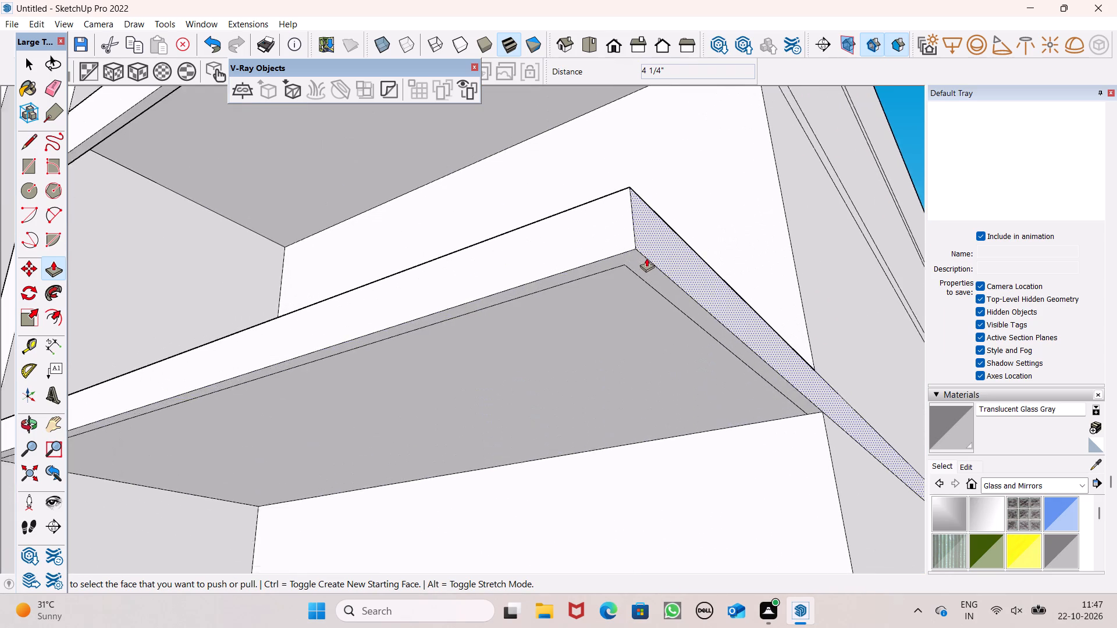
{"action": "scroll", "coordinate": [646, 258], "scroll_direction": "up", "scroll_amount": 2}
{"action": "left_click_drag", "start_coordinate": [634, 265], "coordinate": [639, 319]}
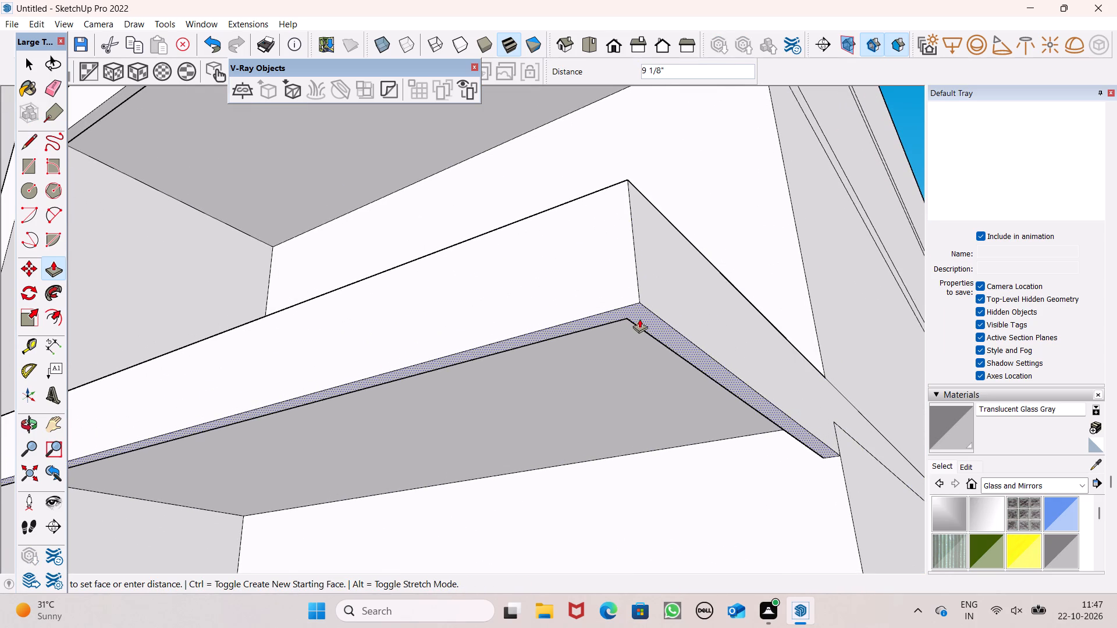
{"action": "left_click_drag", "start_coordinate": [639, 319], "coordinate": [639, 319]}
Push/Pull the L-shaped border under the lowest bordered slab, level with the wide front slab, down about 1' 2 3/4".
{"action": "scroll", "coordinate": [673, 220], "scroll_direction": "down", "scroll_amount": 19}
{"action": "middle_click_drag", "start_coordinate": [684, 238], "coordinate": [717, 352]}
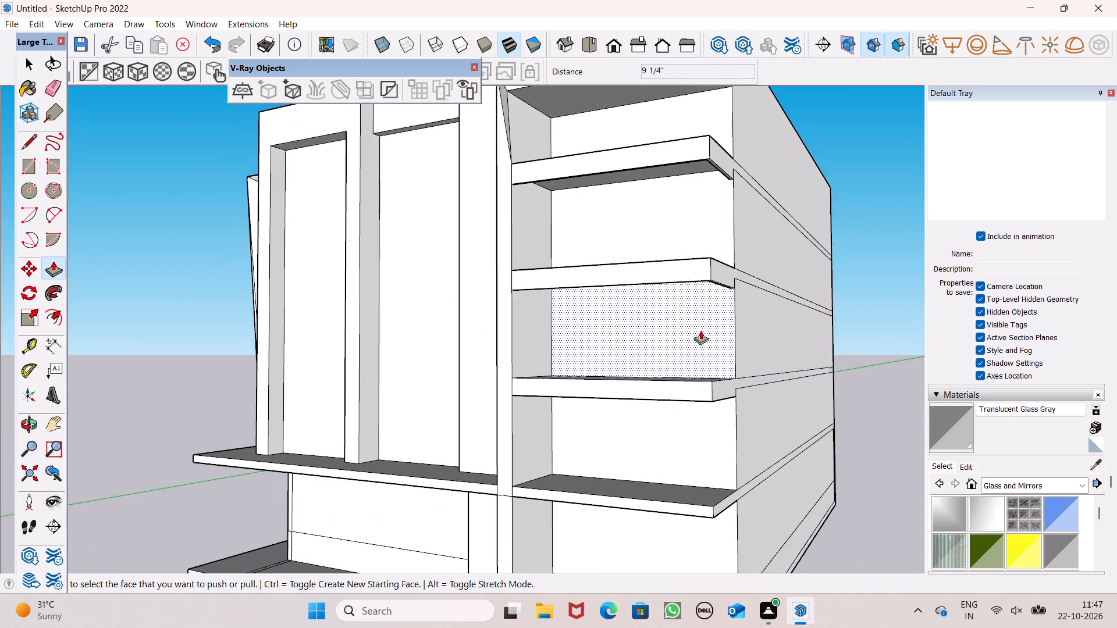
{"action": "scroll", "coordinate": [628, 237], "scroll_direction": "down", "scroll_amount": 6}
{"action": "middle_click_drag", "start_coordinate": [673, 380], "coordinate": [596, 222]}
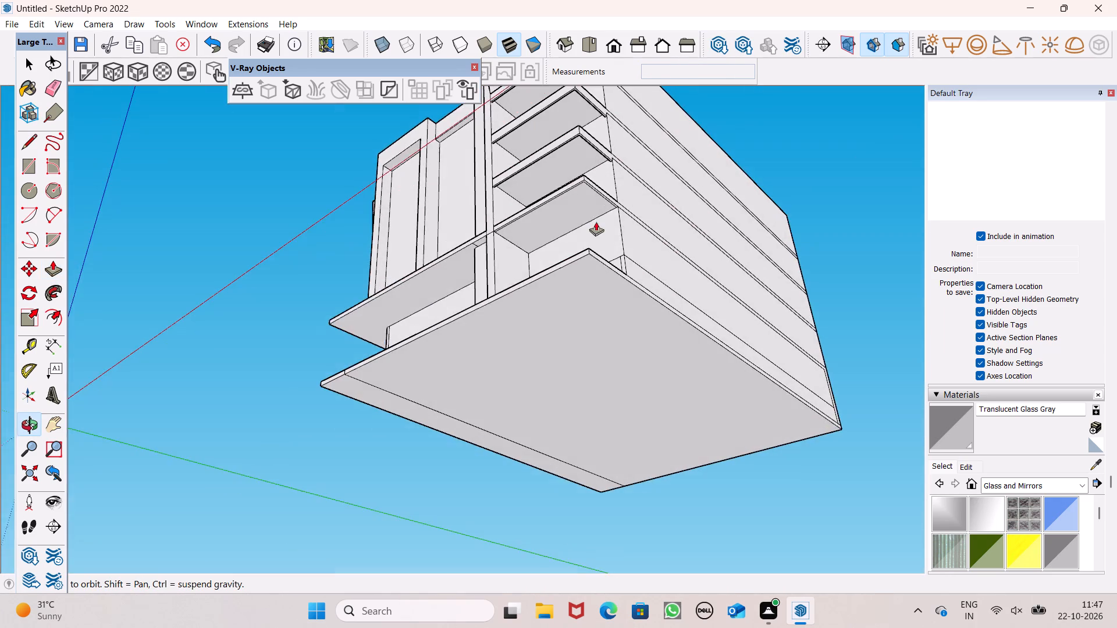
{"action": "middle_click_drag", "start_coordinate": [596, 222], "coordinate": [600, 227]}
{"action": "scroll", "coordinate": [536, 174], "scroll_direction": "up", "scroll_amount": 8}
{"action": "scroll", "coordinate": [590, 183], "scroll_direction": "up", "scroll_amount": 13}
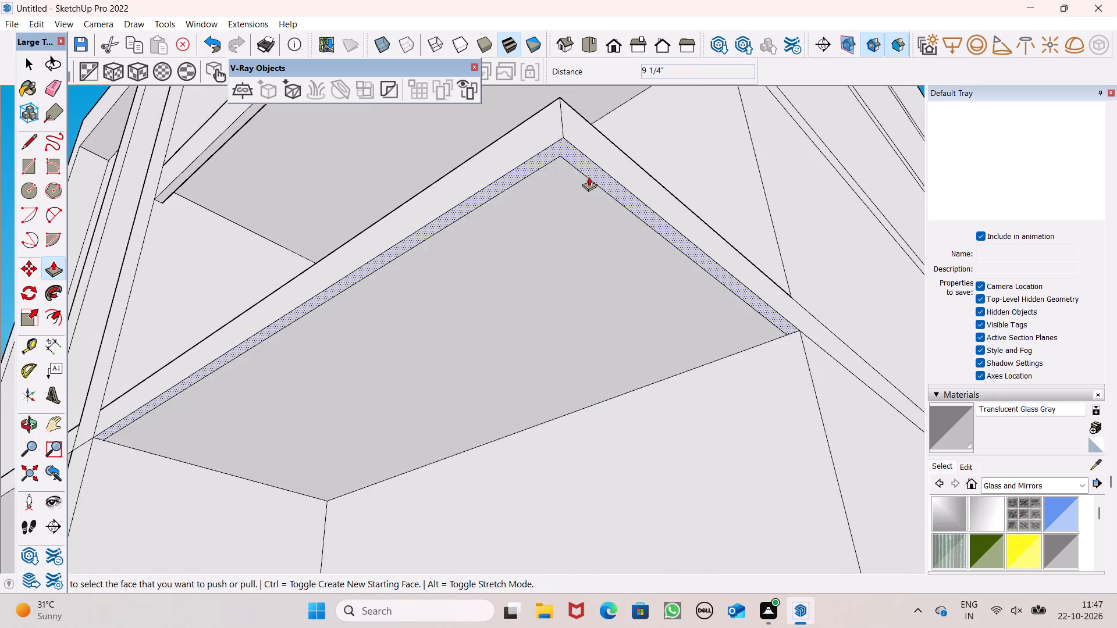
{"action": "left_click_drag", "start_coordinate": [589, 175], "coordinate": [596, 227]}
Examine the thickened slab edges of the corner bay from the front and from above.
{"action": "scroll", "coordinate": [592, 207], "scroll_direction": "down", "scroll_amount": 6}
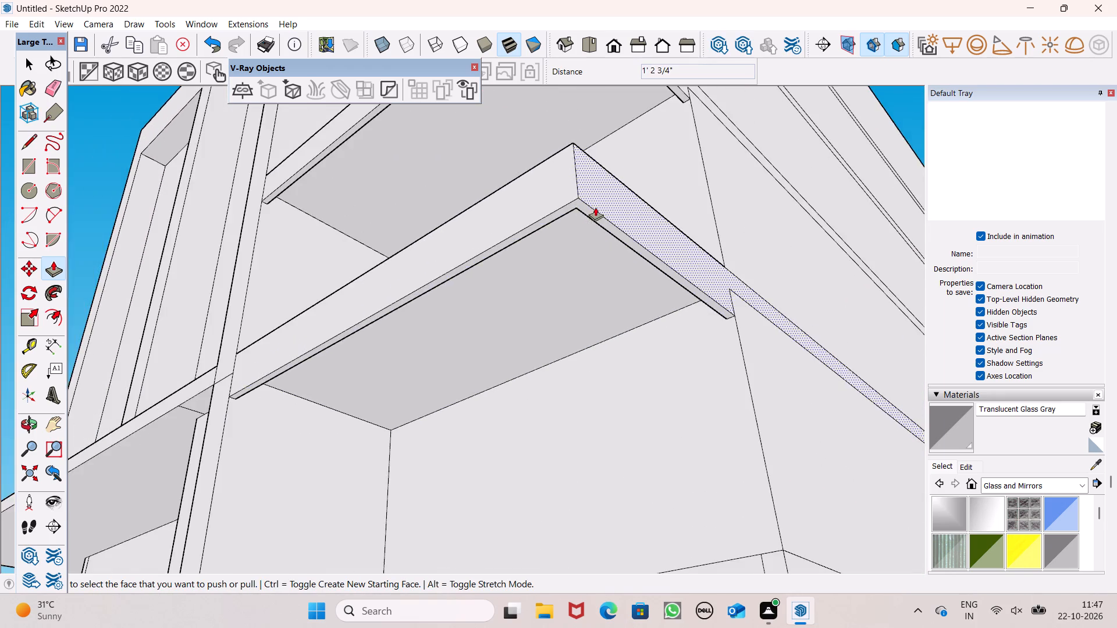
{"action": "middle_click_drag", "start_coordinate": [612, 224], "coordinate": [696, 358]}
{"action": "scroll", "coordinate": [570, 237], "scroll_direction": "down", "scroll_amount": 13}
{"action": "middle_click_drag", "start_coordinate": [584, 267], "coordinate": [654, 360]}
{"action": "scroll", "coordinate": [618, 331], "scroll_direction": "down", "scroll_amount": 2}
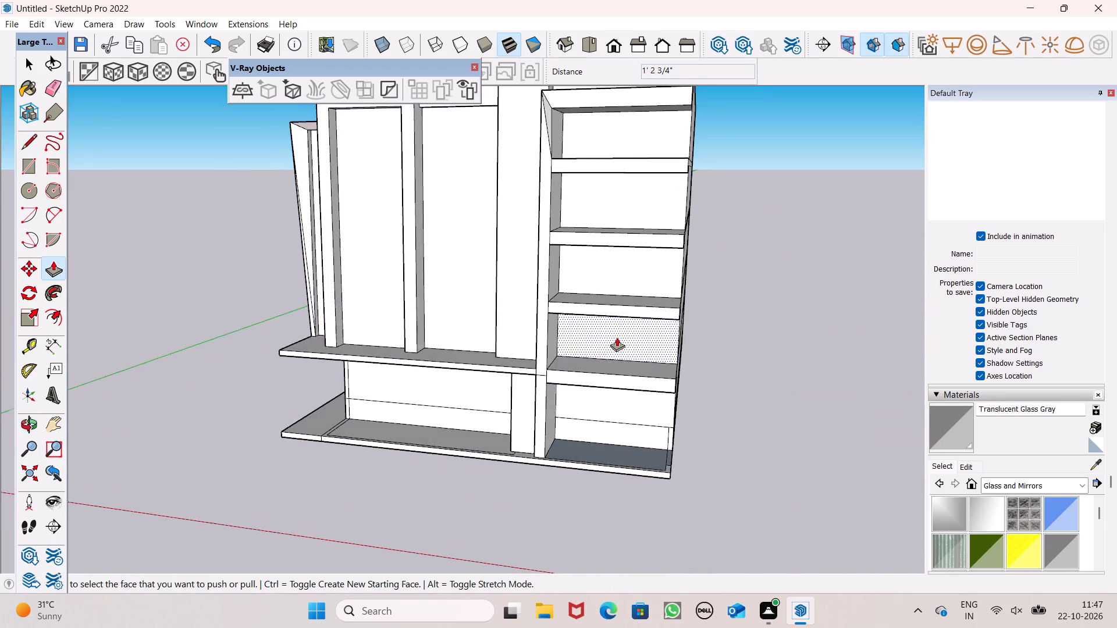
{"action": "scroll", "coordinate": [617, 337], "scroll_direction": "down", "scroll_amount": 7}
{"action": "middle_click_drag", "start_coordinate": [678, 331], "coordinate": [661, 436]}
{"action": "scroll", "coordinate": [664, 367], "scroll_direction": "up", "scroll_amount": 7}
{"action": "key", "text": "space"}
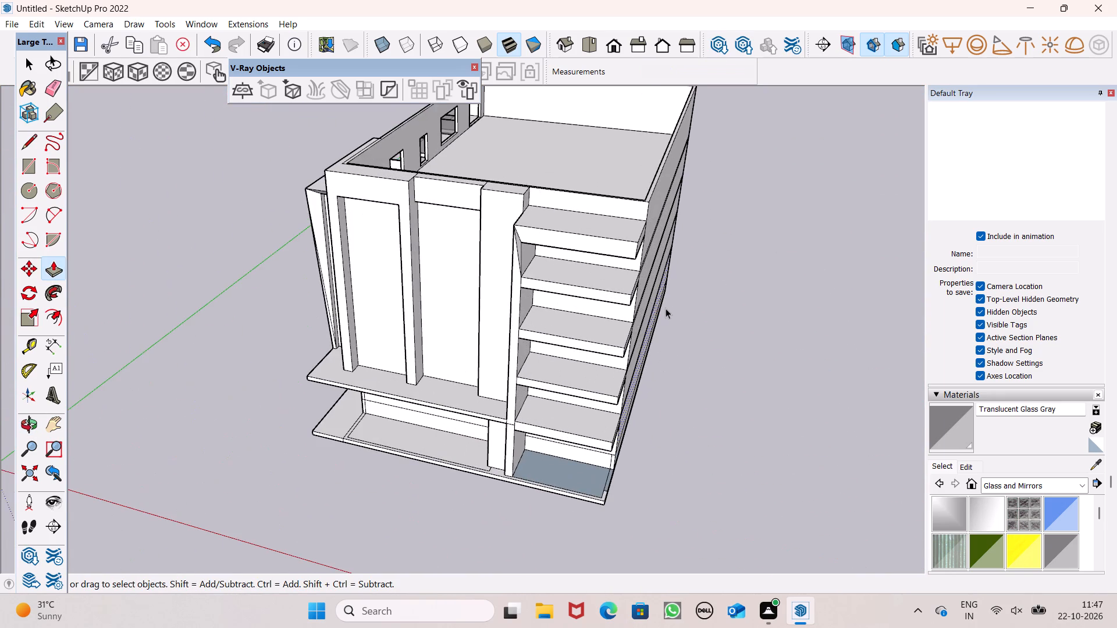
{"action": "scroll", "coordinate": [672, 309], "scroll_direction": "down", "scroll_amount": 2}
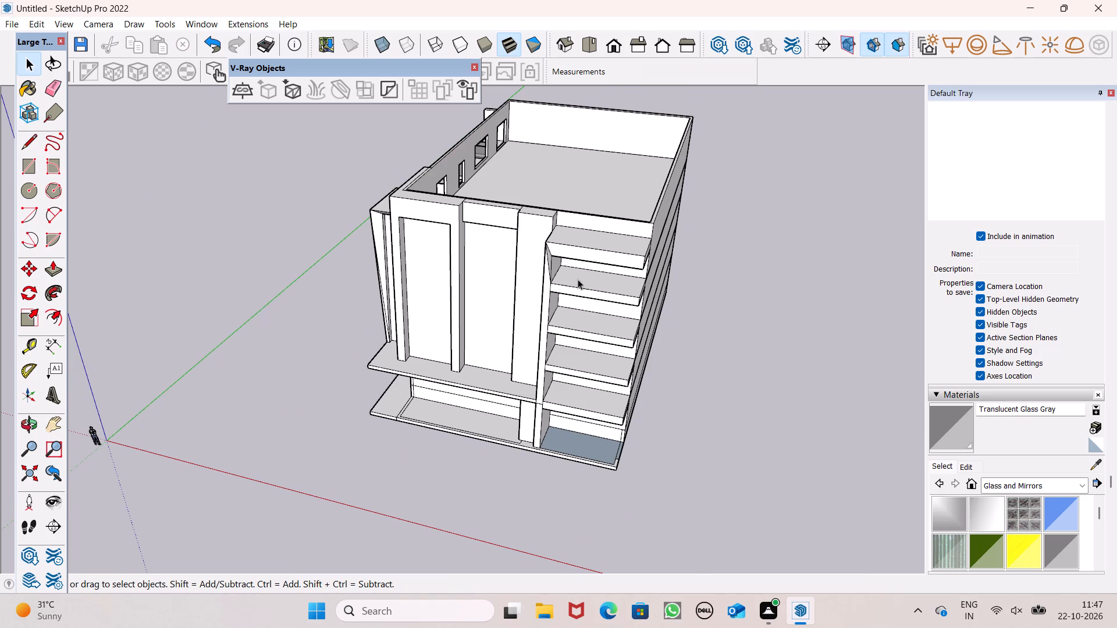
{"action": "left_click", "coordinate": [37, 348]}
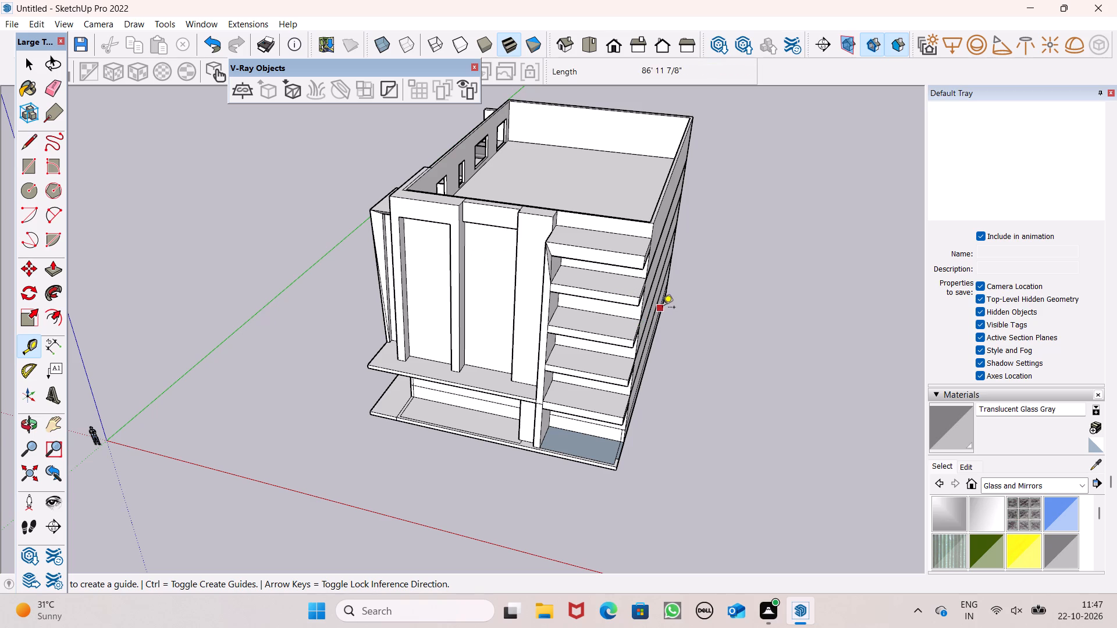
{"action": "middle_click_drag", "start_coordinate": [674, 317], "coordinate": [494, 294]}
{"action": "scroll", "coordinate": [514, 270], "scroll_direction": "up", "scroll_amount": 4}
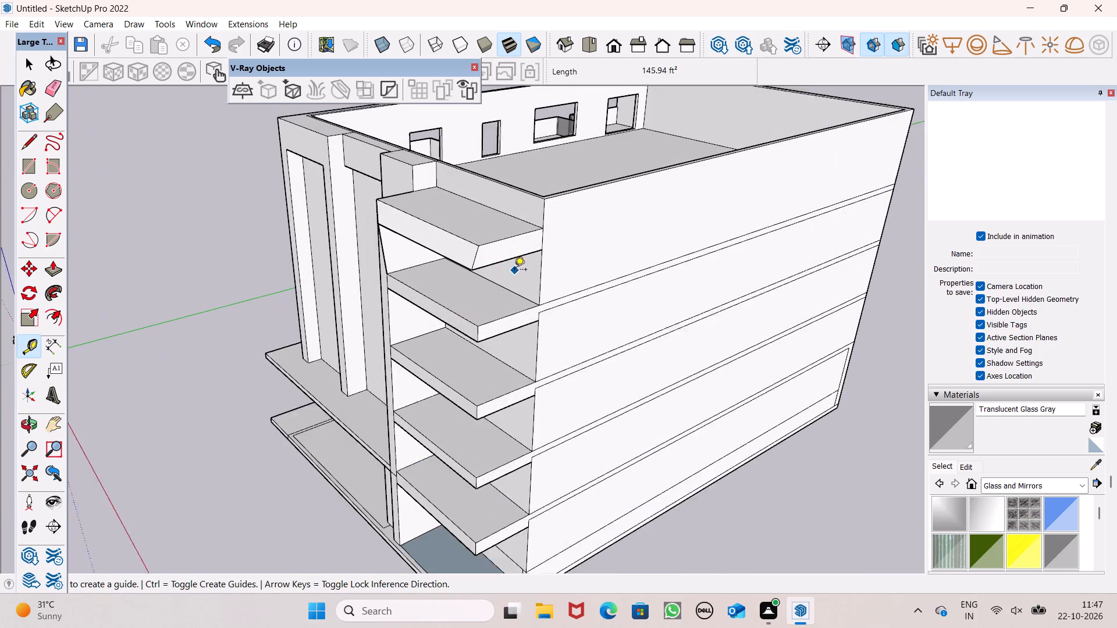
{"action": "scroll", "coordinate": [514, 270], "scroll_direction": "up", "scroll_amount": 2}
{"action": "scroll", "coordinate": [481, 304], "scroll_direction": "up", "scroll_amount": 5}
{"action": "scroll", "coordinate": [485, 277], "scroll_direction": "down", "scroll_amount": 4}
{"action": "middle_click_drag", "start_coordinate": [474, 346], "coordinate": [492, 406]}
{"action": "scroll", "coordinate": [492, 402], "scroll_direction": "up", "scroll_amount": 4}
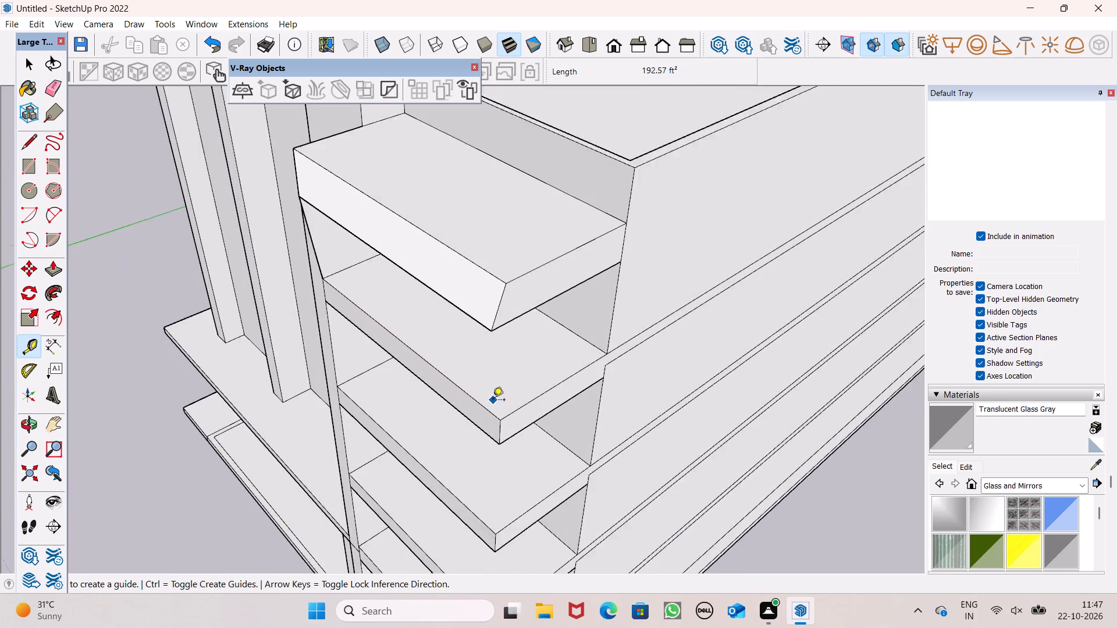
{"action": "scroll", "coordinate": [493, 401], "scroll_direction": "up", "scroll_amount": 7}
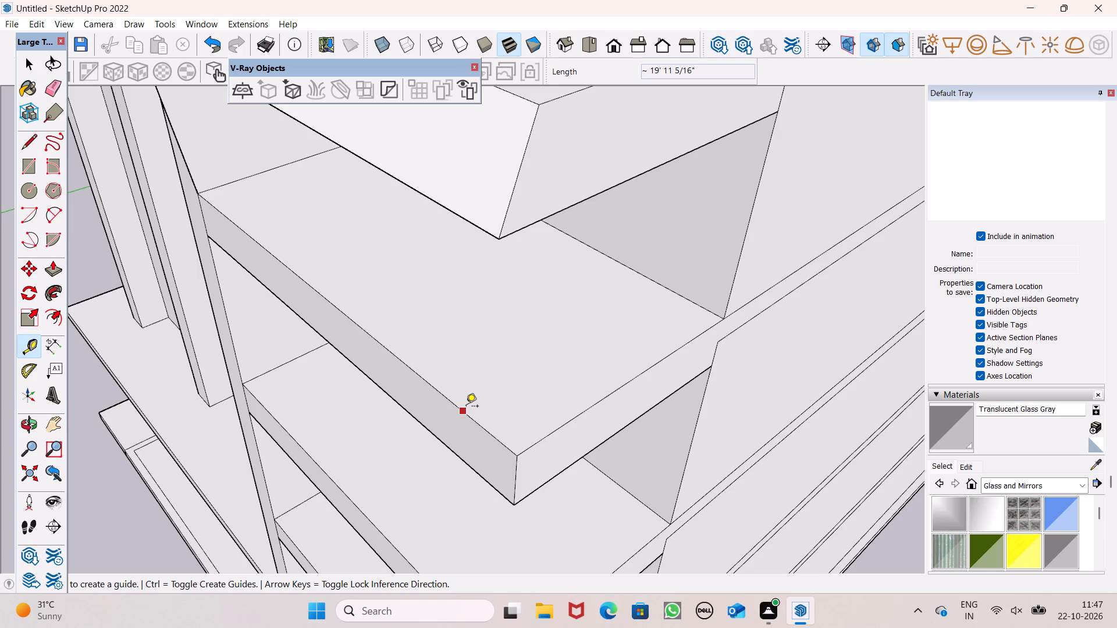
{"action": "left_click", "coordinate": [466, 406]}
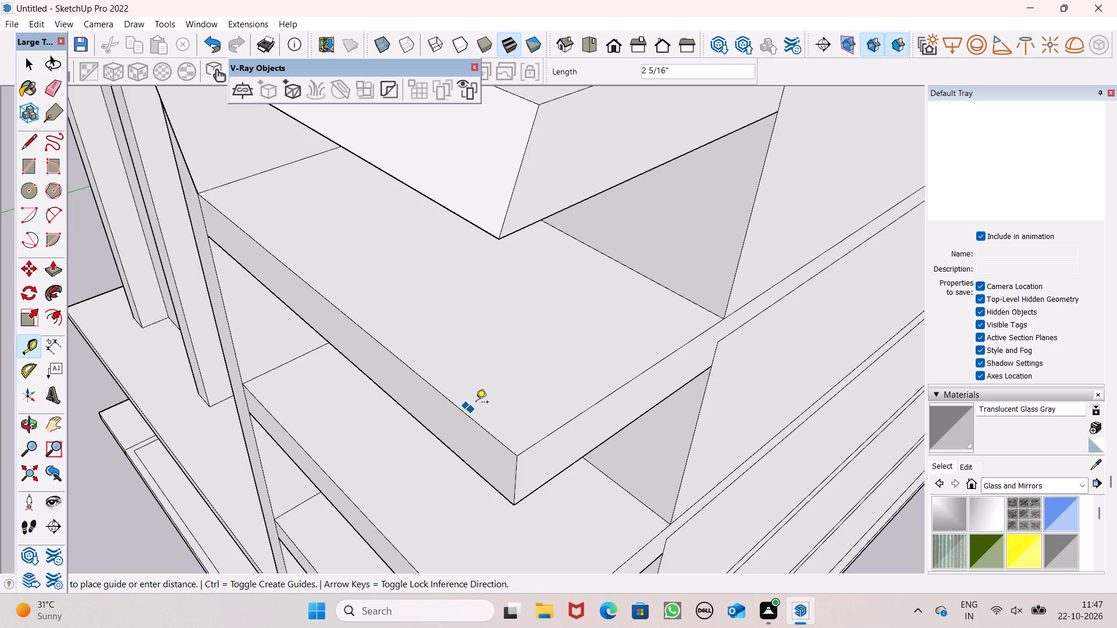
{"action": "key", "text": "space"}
Place a guide 4" in from the front edge on top of the first slab below the corner bay's canopy.
{"action": "scroll", "coordinate": [477, 412], "scroll_direction": "down", "scroll_amount": 2}
{"action": "middle_click_drag", "start_coordinate": [475, 429], "coordinate": [659, 489]}
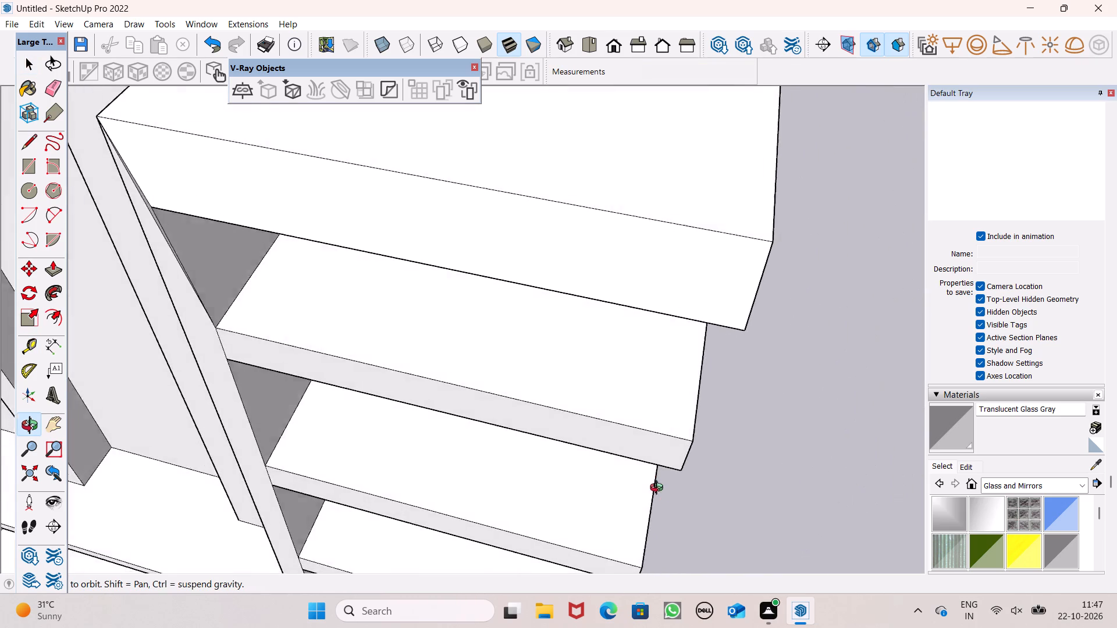
{"action": "middle_click_drag", "start_coordinate": [659, 489], "coordinate": [676, 489]}
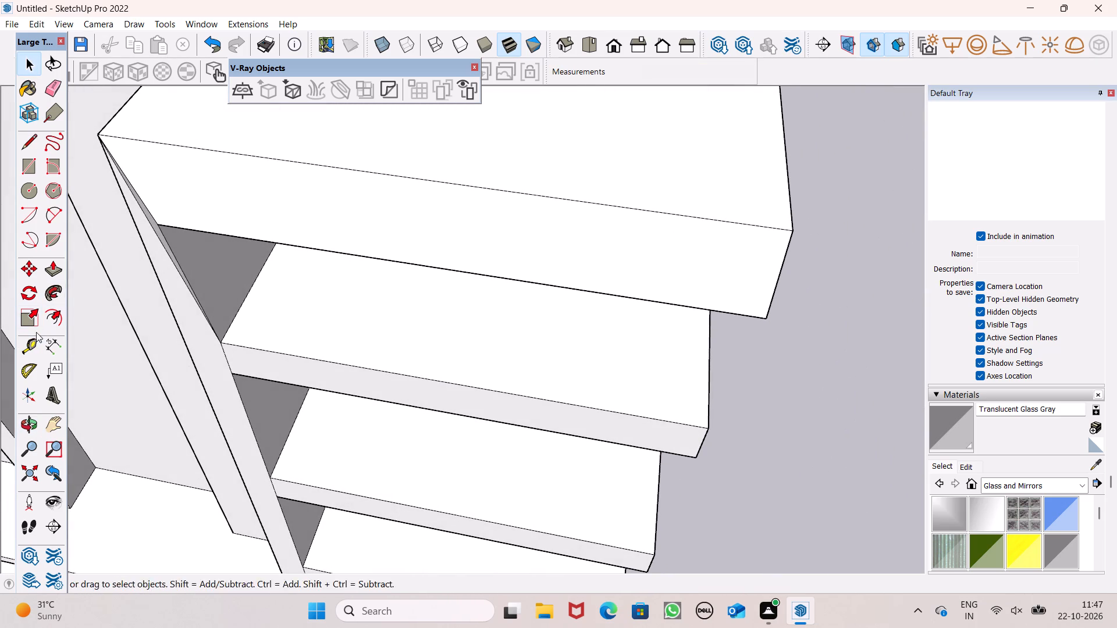
{"action": "left_click", "coordinate": [21, 353]}
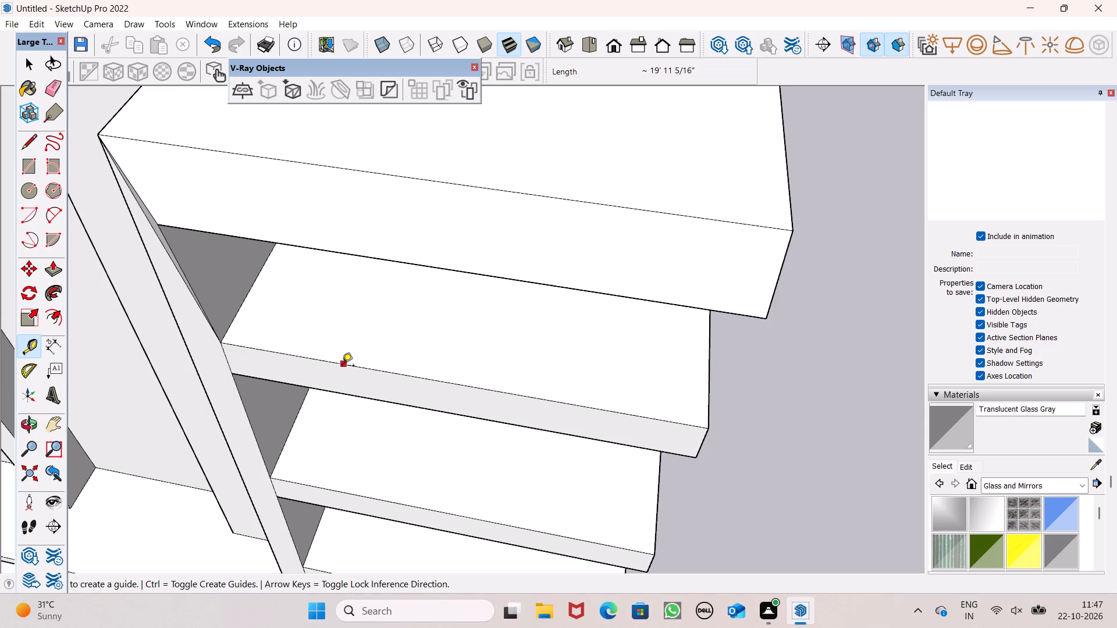
{"action": "scroll", "coordinate": [340, 365], "scroll_direction": "down", "scroll_amount": 1}
{"action": "middle_click_drag", "start_coordinate": [342, 394], "coordinate": [378, 454]}
{"action": "scroll", "coordinate": [392, 338], "scroll_direction": "down", "scroll_amount": 10}
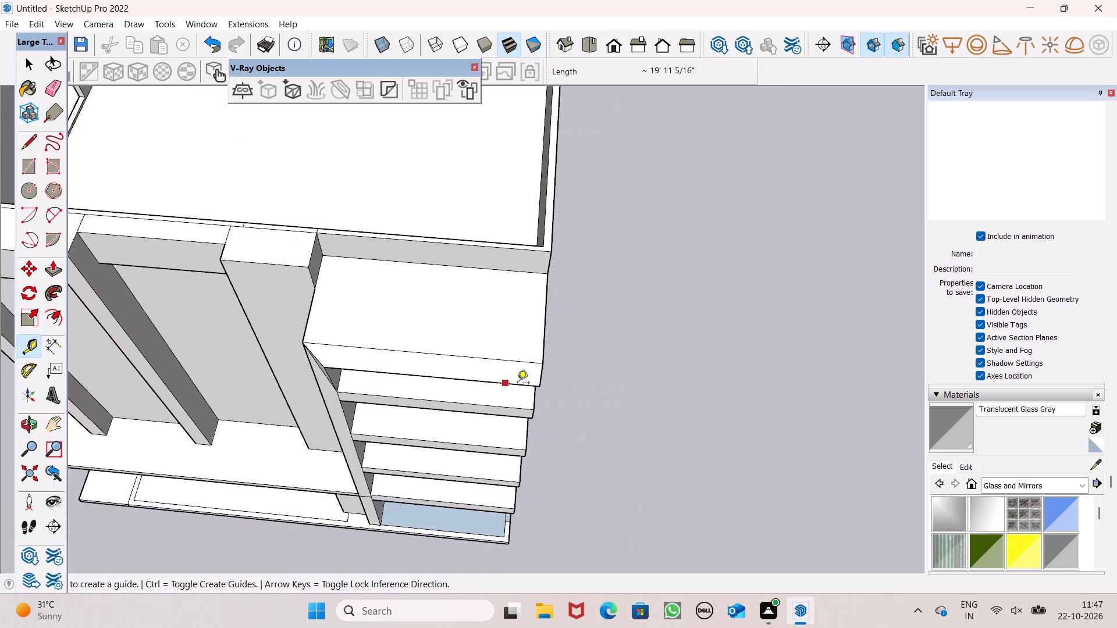
{"action": "middle_click_drag", "start_coordinate": [518, 384], "coordinate": [517, 316]}
{"action": "scroll", "coordinate": [517, 316], "scroll_direction": "up", "scroll_amount": 7}
{"action": "middle_click_drag", "start_coordinate": [476, 337], "coordinate": [478, 297]}
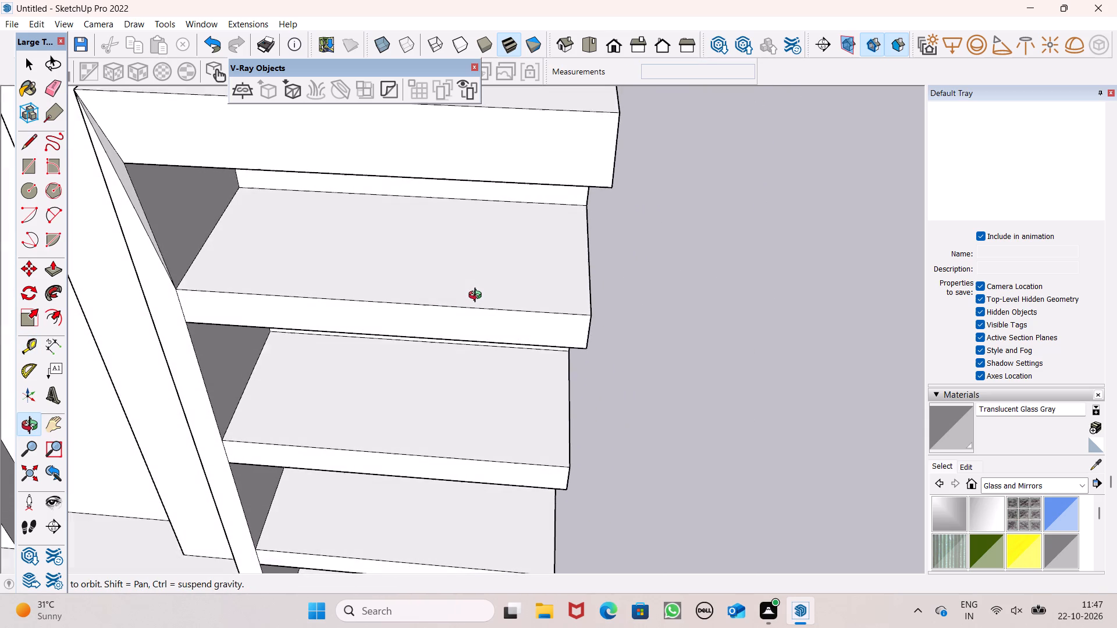
{"action": "middle_click_drag", "start_coordinate": [478, 297], "coordinate": [478, 295]}
{"action": "scroll", "coordinate": [348, 286], "scroll_direction": "up", "scroll_amount": 3}
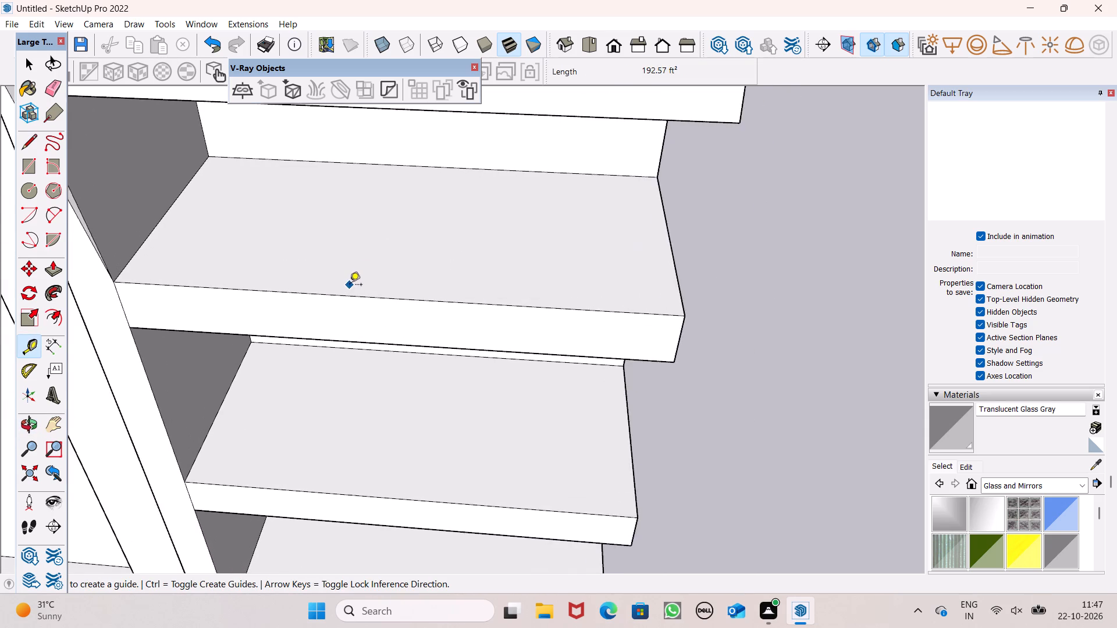
{"action": "scroll", "coordinate": [350, 286], "scroll_direction": "up", "scroll_amount": 1}
{"action": "left_click", "coordinate": [353, 296]}
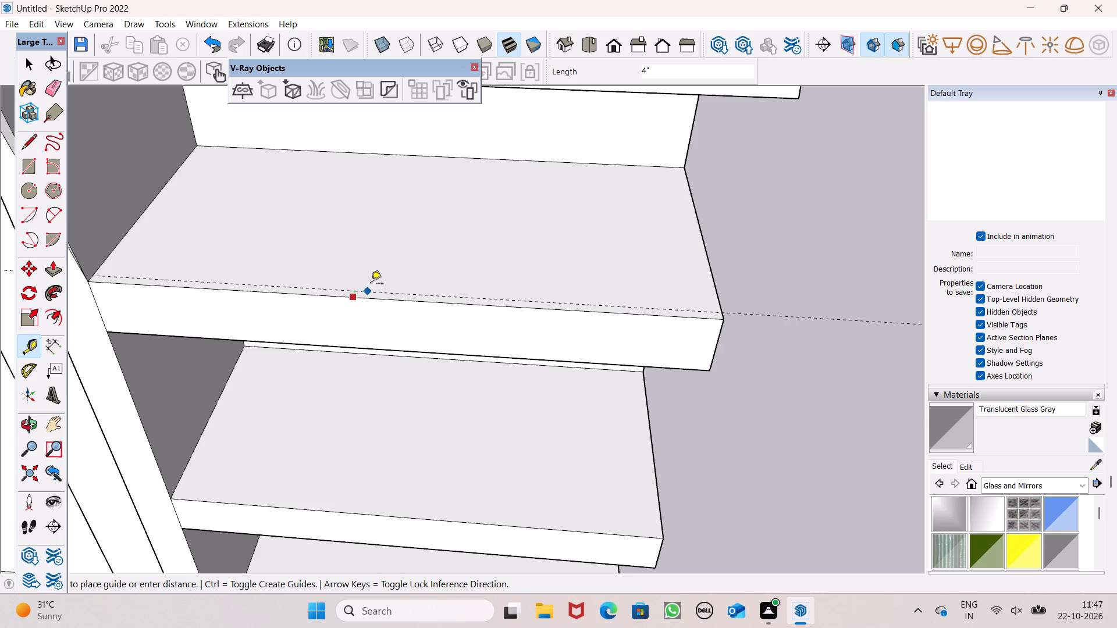
{"action": "key", "text": "4"}
{"action": "key", "text": "shift+quotedbl"}
{"action": "key", "text": "Return"}
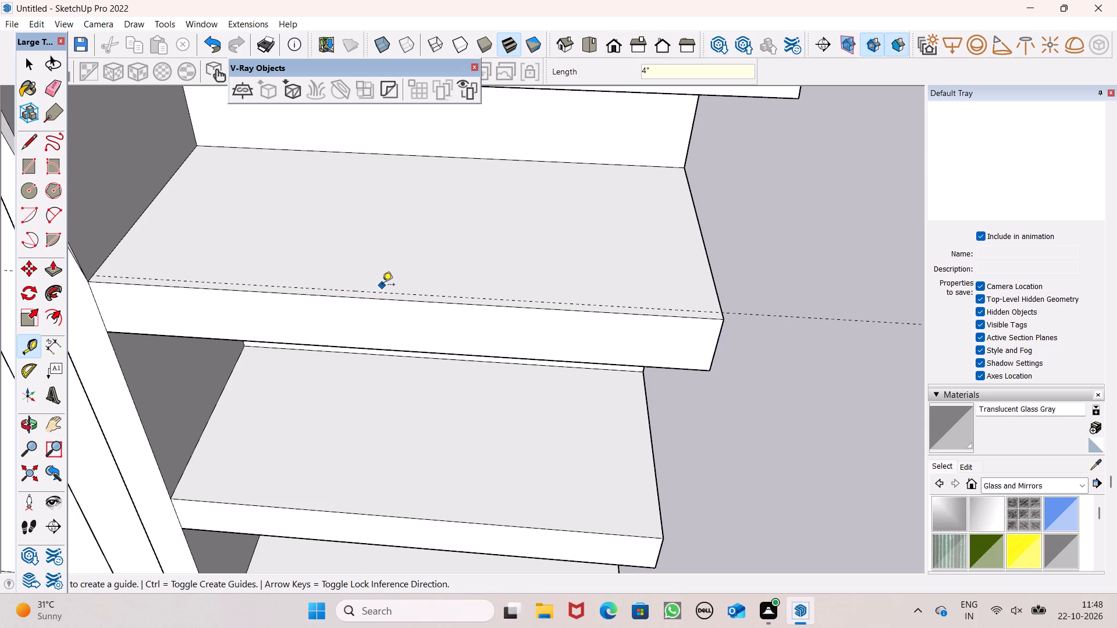
Place a guide 4" in from the front edge on top of the second slab below the canopy.
{"action": "scroll", "coordinate": [367, 277], "scroll_direction": "down", "scroll_amount": 2}
{"action": "scroll", "coordinate": [471, 317], "scroll_direction": "down", "scroll_amount": 4}
{"action": "middle_click_drag", "start_coordinate": [508, 348], "coordinate": [479, 392]}
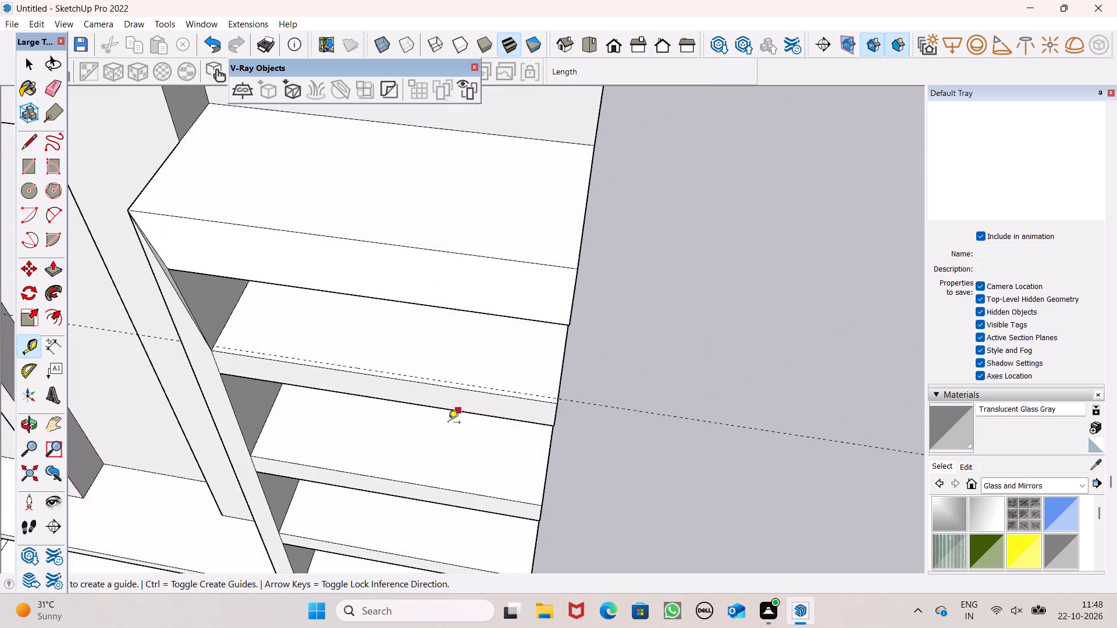
{"action": "scroll", "coordinate": [417, 441], "scroll_direction": "up", "scroll_amount": 1}
{"action": "scroll", "coordinate": [449, 407], "scroll_direction": "down", "scroll_amount": 4}
{"action": "middle_click_drag", "start_coordinate": [467, 441], "coordinate": [486, 411]}
{"action": "scroll", "coordinate": [424, 443], "scroll_direction": "up", "scroll_amount": 6}
{"action": "left_click", "coordinate": [410, 435]}
{"action": "type", "text": "4\""}
{"action": "key", "text": "Return"}
Place a guide 4" in from the front edge on top of the third slab below the canopy.
{"action": "scroll", "coordinate": [458, 359], "scroll_direction": "down", "scroll_amount": 5}
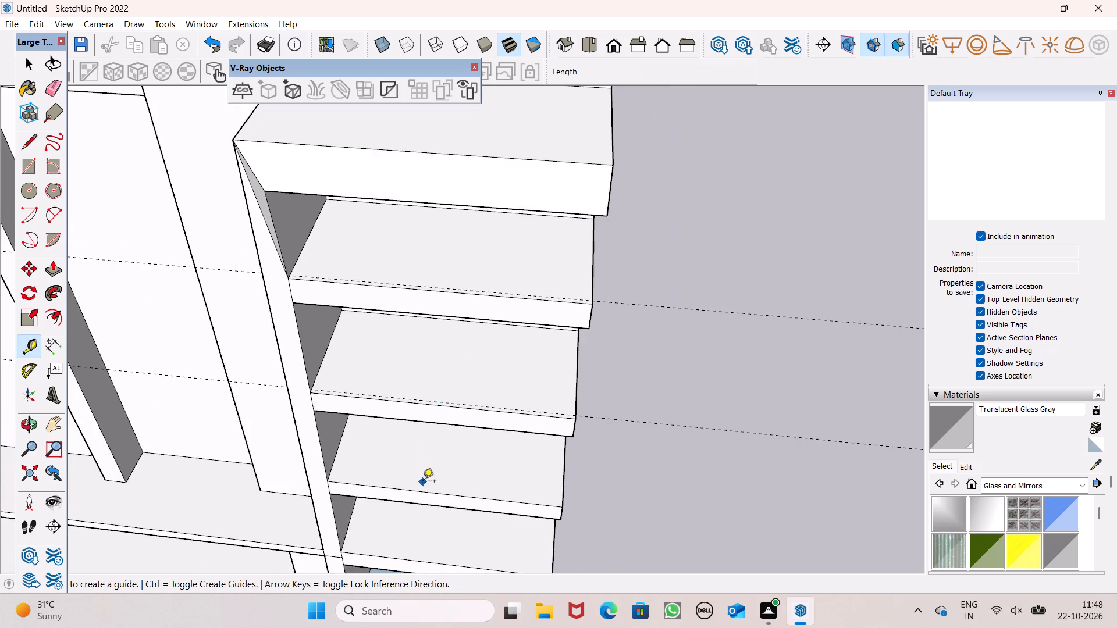
{"action": "scroll", "coordinate": [422, 488], "scroll_direction": "up", "scroll_amount": 5}
{"action": "left_click", "coordinate": [419, 491]}
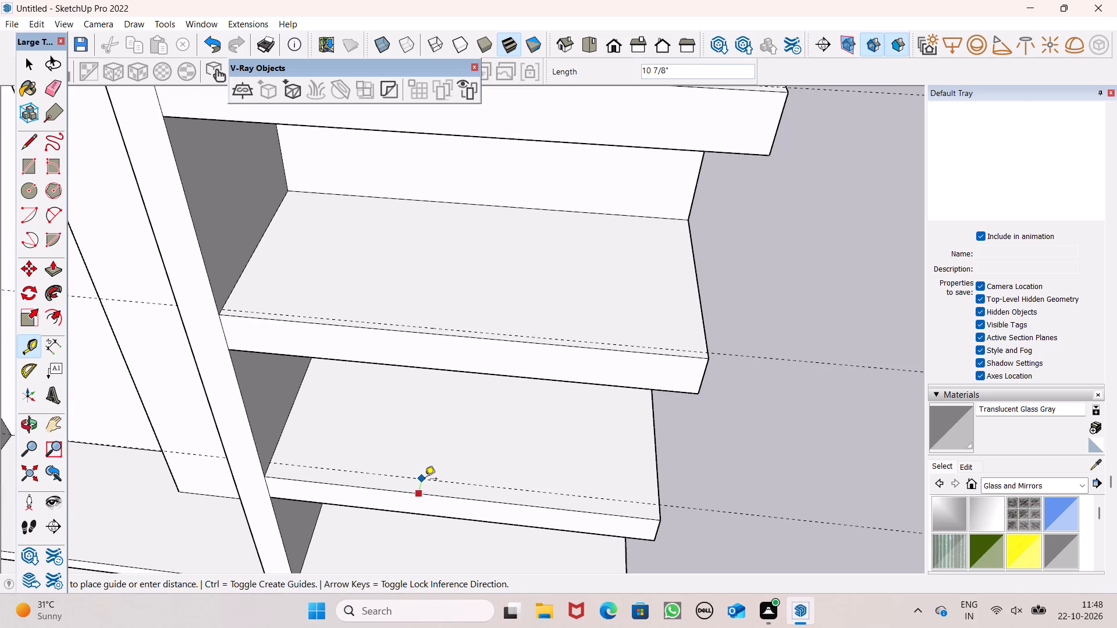
{"action": "key", "text": "4"}
{"action": "key", "text": "shift+quotedbl"}
{"action": "key", "text": "Return"}
Place a guide 4" in from the front edge on top of the lowest projecting slab, just above the glass-coloured floor.
{"action": "scroll", "coordinate": [401, 413], "scroll_direction": "down", "scroll_amount": 6}
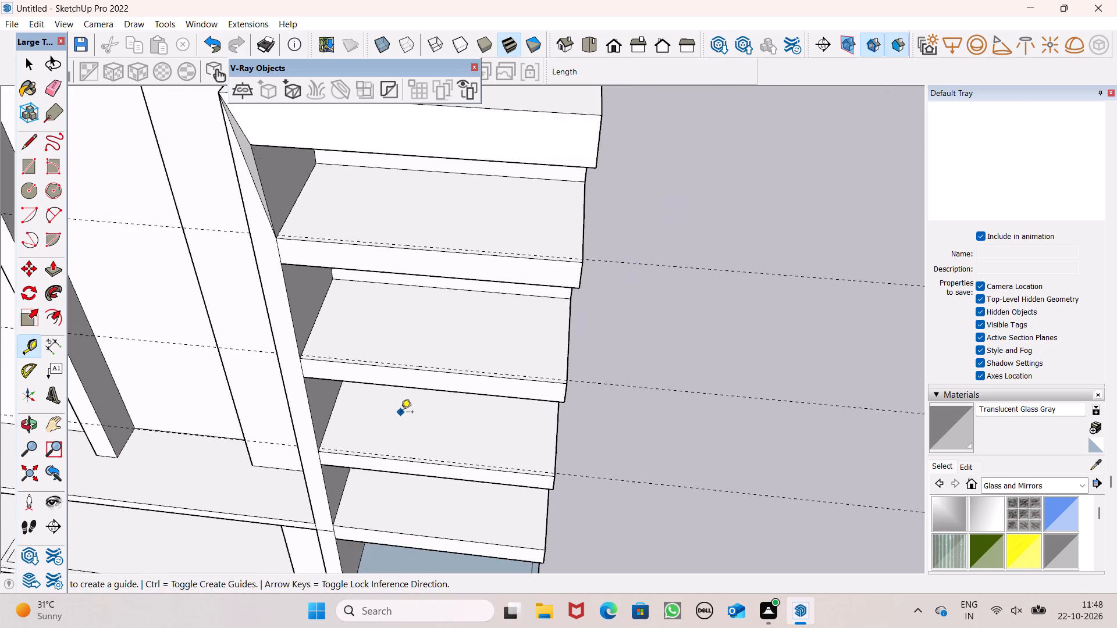
{"action": "scroll", "coordinate": [416, 549], "scroll_direction": "up", "scroll_amount": 6}
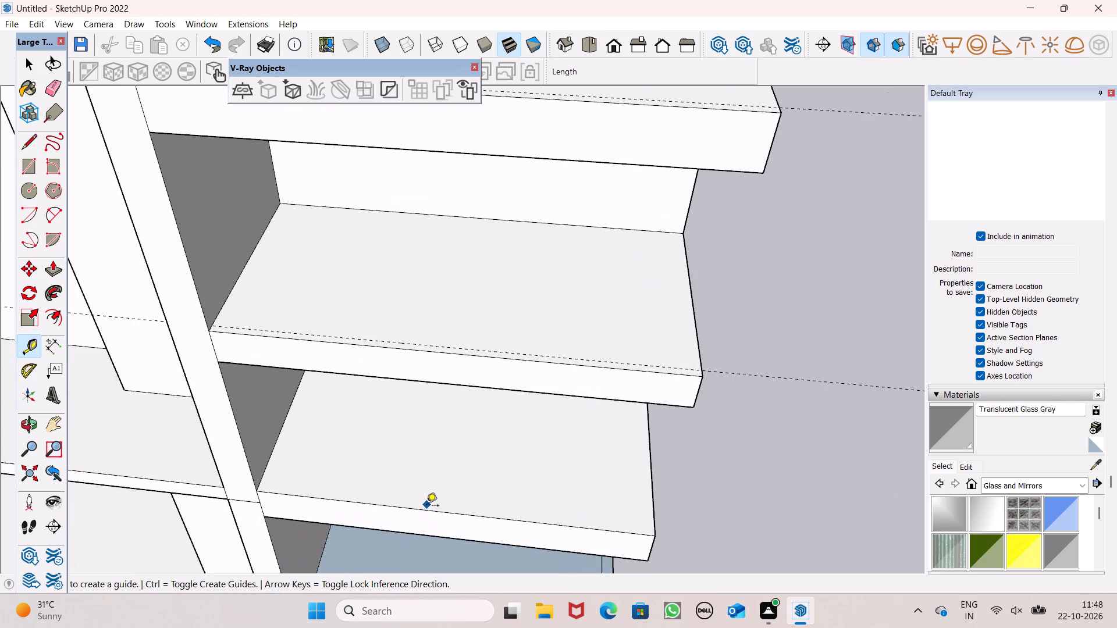
{"action": "left_click", "coordinate": [426, 508]}
{"action": "key", "text": "4"}
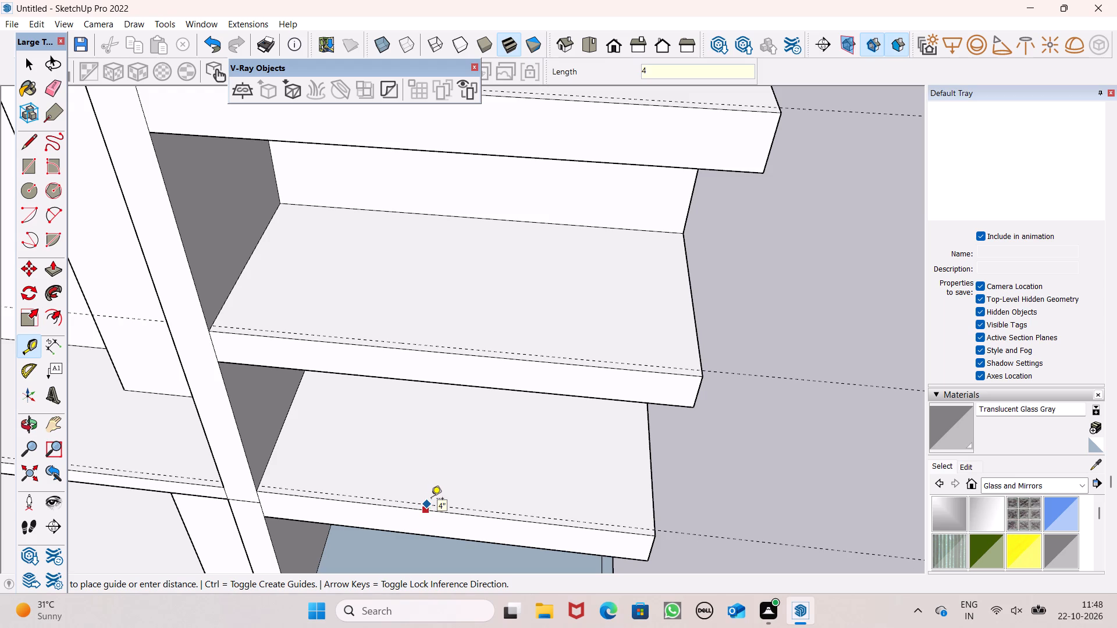
{"action": "key", "text": "shift+quotedbl"}
{"action": "key", "text": "Return"}
Place a guide 4" in from the outer side edge on top of the lowest projecting slab.
{"action": "scroll", "coordinate": [417, 443], "scroll_direction": "down", "scroll_amount": 4}
{"action": "middle_click_drag", "start_coordinate": [489, 486], "coordinate": [173, 458]}
{"action": "scroll", "coordinate": [400, 460], "scroll_direction": "up", "scroll_amount": 5}
{"action": "scroll", "coordinate": [362, 496], "scroll_direction": "up", "scroll_amount": 5}
{"action": "left_click", "coordinate": [362, 482]}
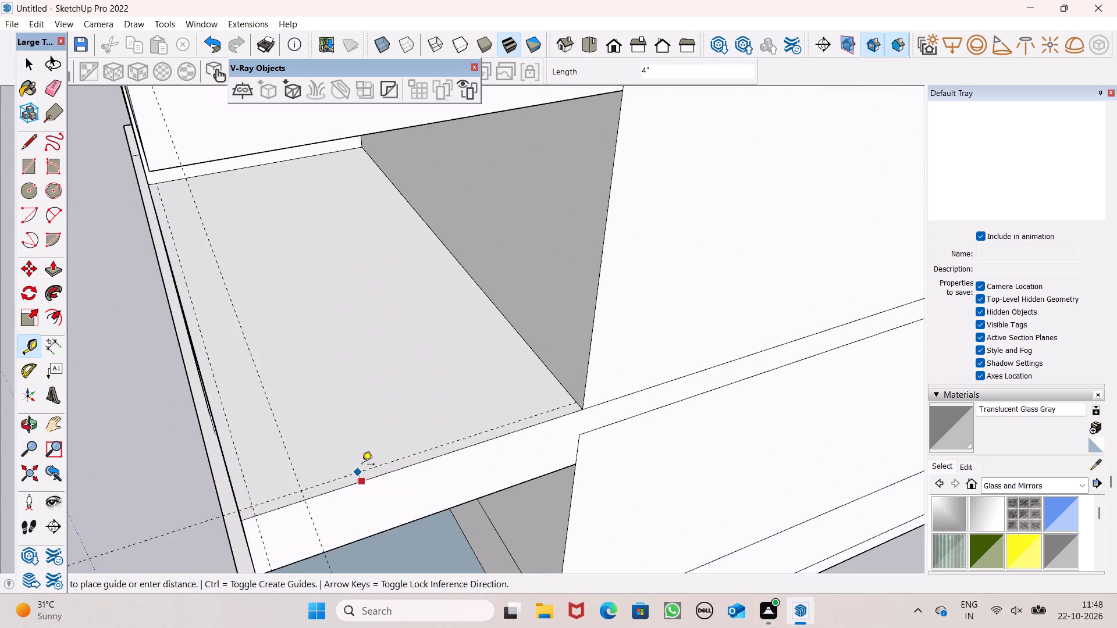
{"action": "key", "text": "4"}
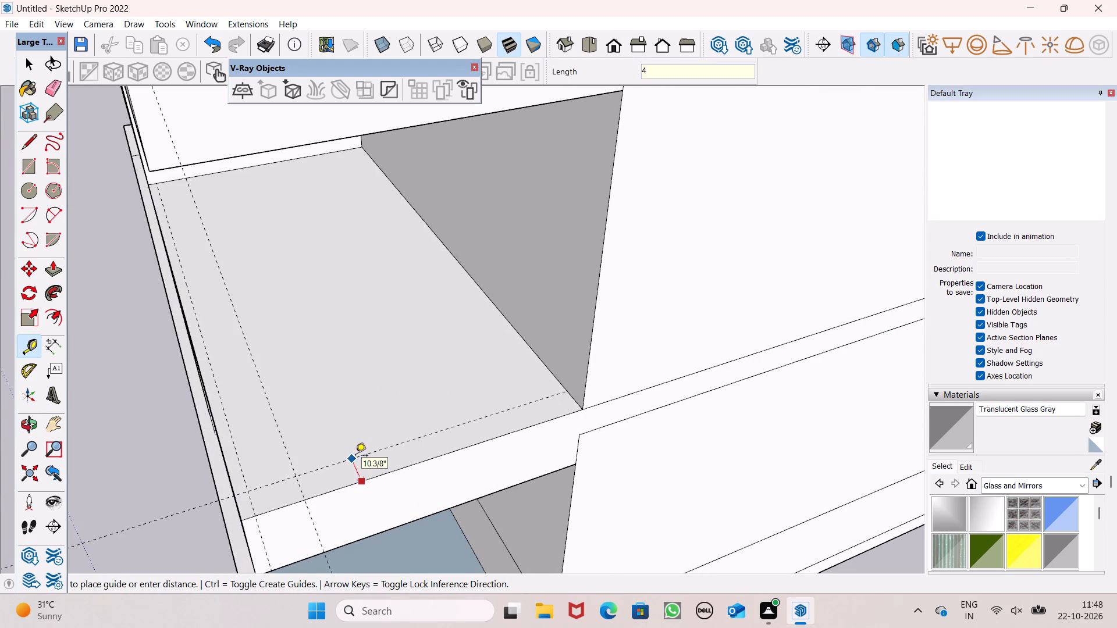
{"action": "key", "text": "shift+quotedbl"}
{"action": "key", "text": "Return"}
Place a guide 4" in from the outer side edge on top of the third slab below the canopy.
{"action": "scroll", "coordinate": [360, 454], "scroll_direction": "down", "scroll_amount": 7}
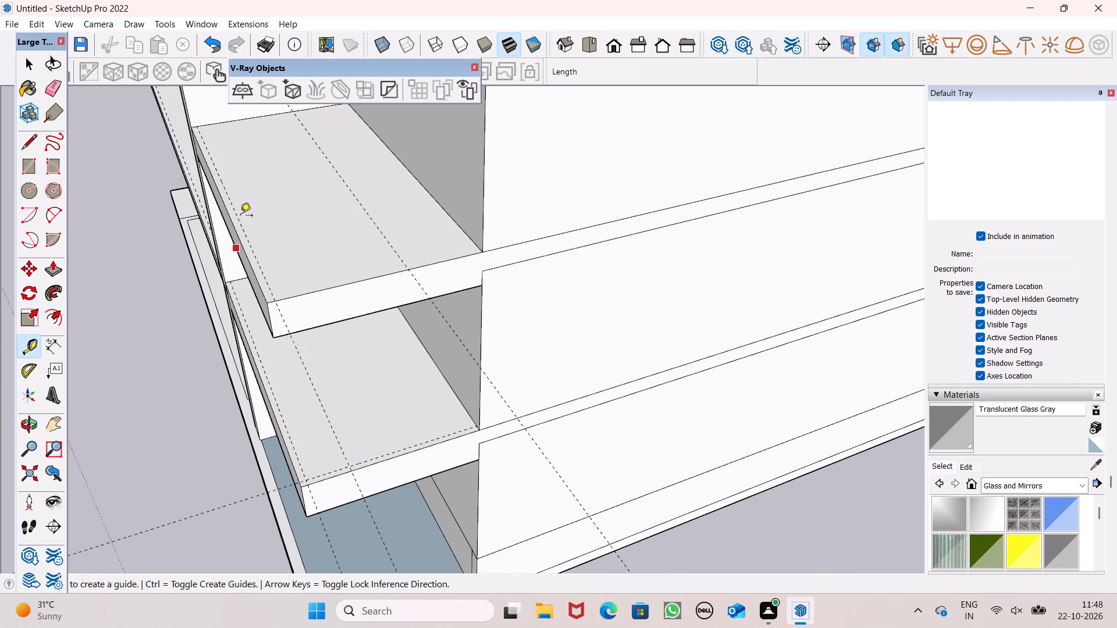
{"action": "scroll", "coordinate": [243, 258], "scroll_direction": "down", "scroll_amount": 6}
{"action": "scroll", "coordinate": [186, 270], "scroll_direction": "up", "scroll_amount": 7}
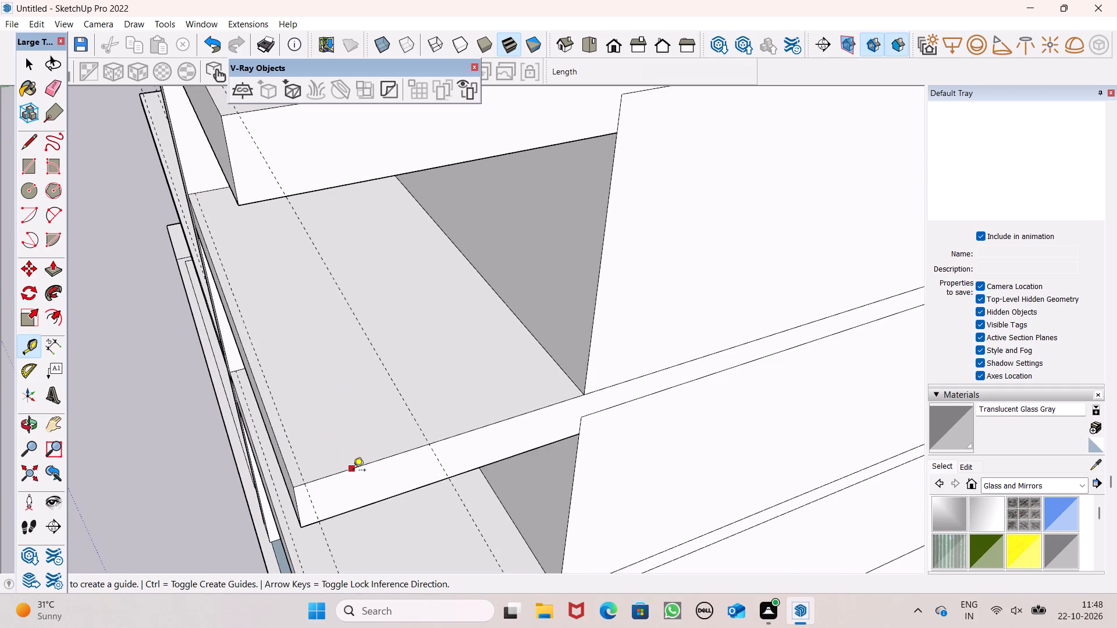
{"action": "left_click", "coordinate": [353, 469]}
{"action": "key", "text": "4"}
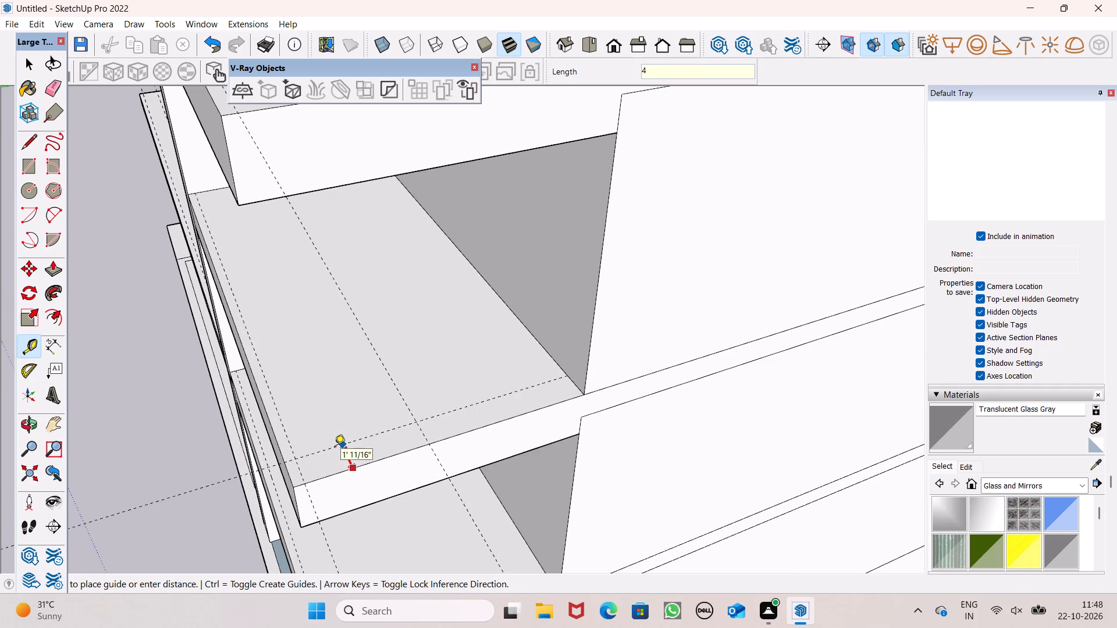
{"action": "key", "text": "shift+quotedbl"}
{"action": "key", "text": "Return"}
Place a guide 4" in from the outer side edge on top of the second slab below the canopy.
{"action": "scroll", "coordinate": [311, 412], "scroll_direction": "down", "scroll_amount": 7}
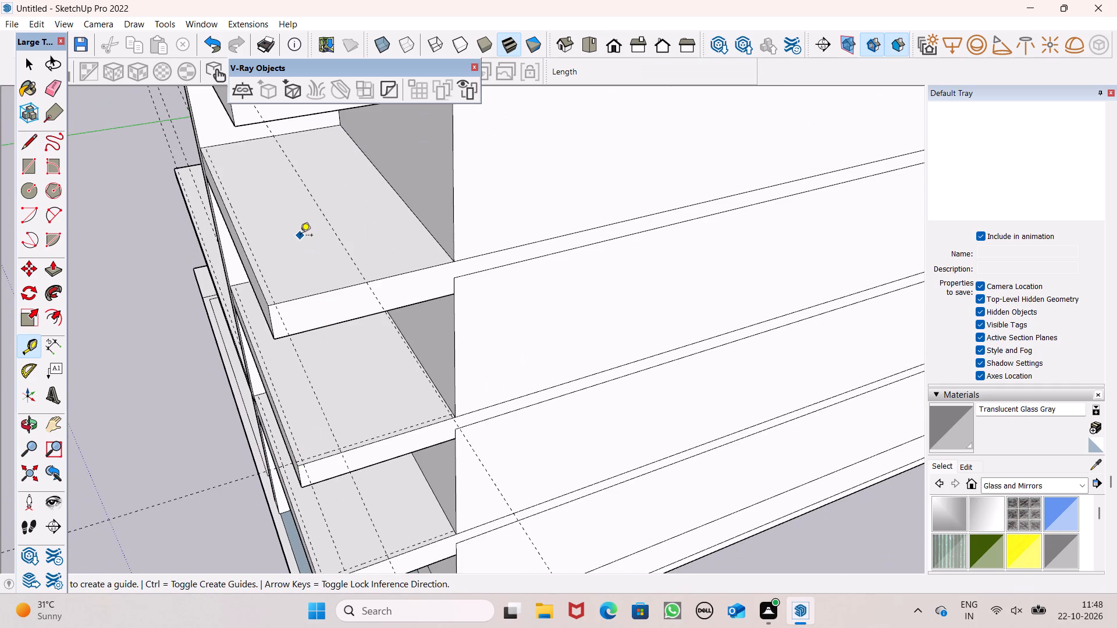
{"action": "scroll", "coordinate": [300, 236], "scroll_direction": "up", "scroll_amount": 7}
{"action": "left_click", "coordinate": [353, 369]}
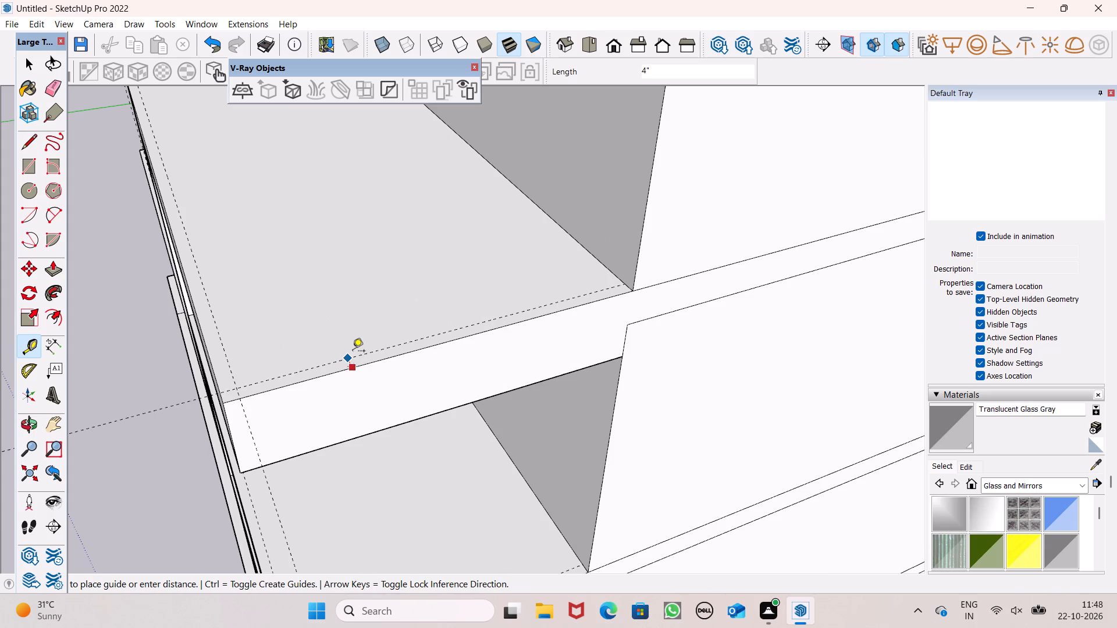
{"action": "type", "text": "4\""}
{"action": "key", "text": "Return"}
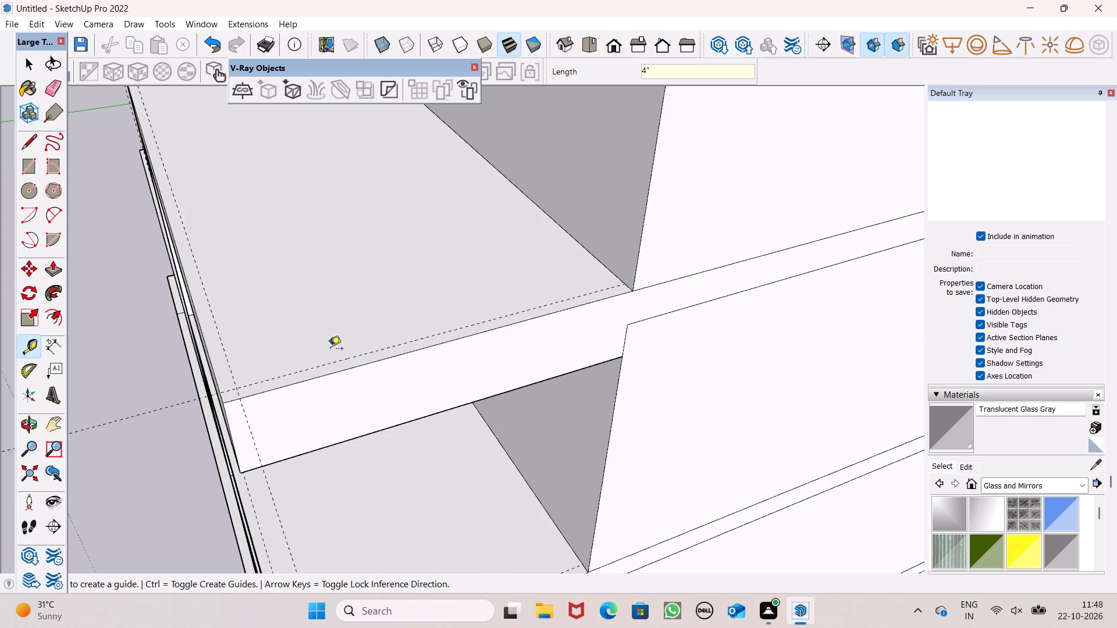
Place a guide 4" in from the outer side edge on top of the first slab below the canopy.
{"action": "scroll", "coordinate": [330, 363], "scroll_direction": "down", "scroll_amount": 7}
{"action": "scroll", "coordinate": [375, 413], "scroll_direction": "down", "scroll_amount": 5}
{"action": "scroll", "coordinate": [310, 257], "scroll_direction": "up", "scroll_amount": 6}
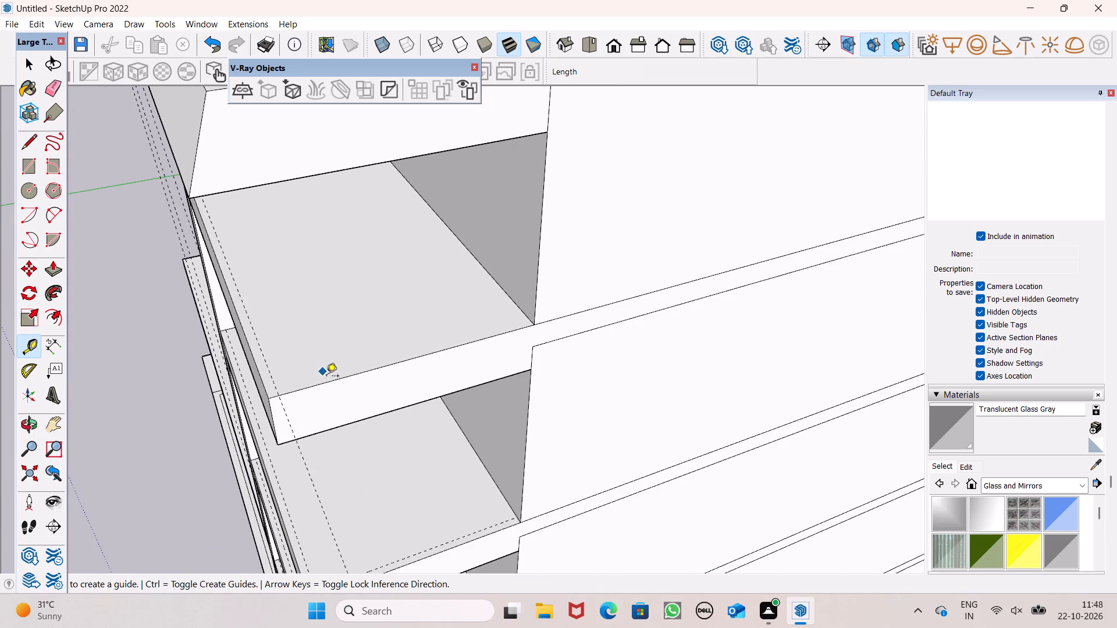
{"action": "left_click", "coordinate": [330, 380]}
{"action": "key", "text": "4"}
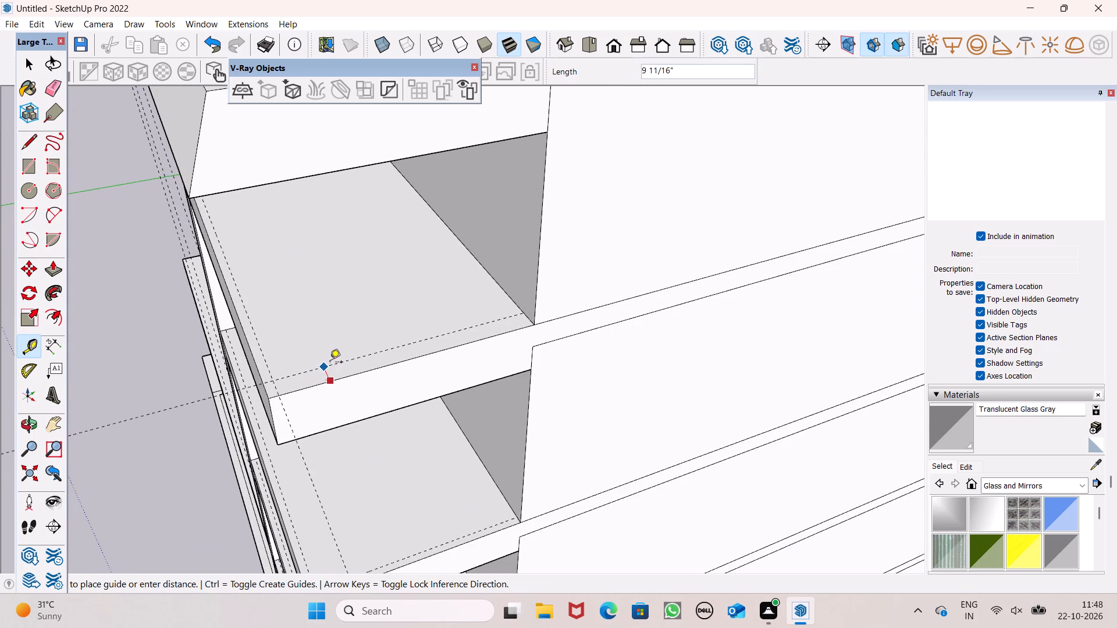
{"action": "key", "text": "shift+quotedbl"}
{"action": "key", "text": "Return"}
{"action": "scroll", "coordinate": [335, 392], "scroll_direction": "down", "scroll_amount": 8}
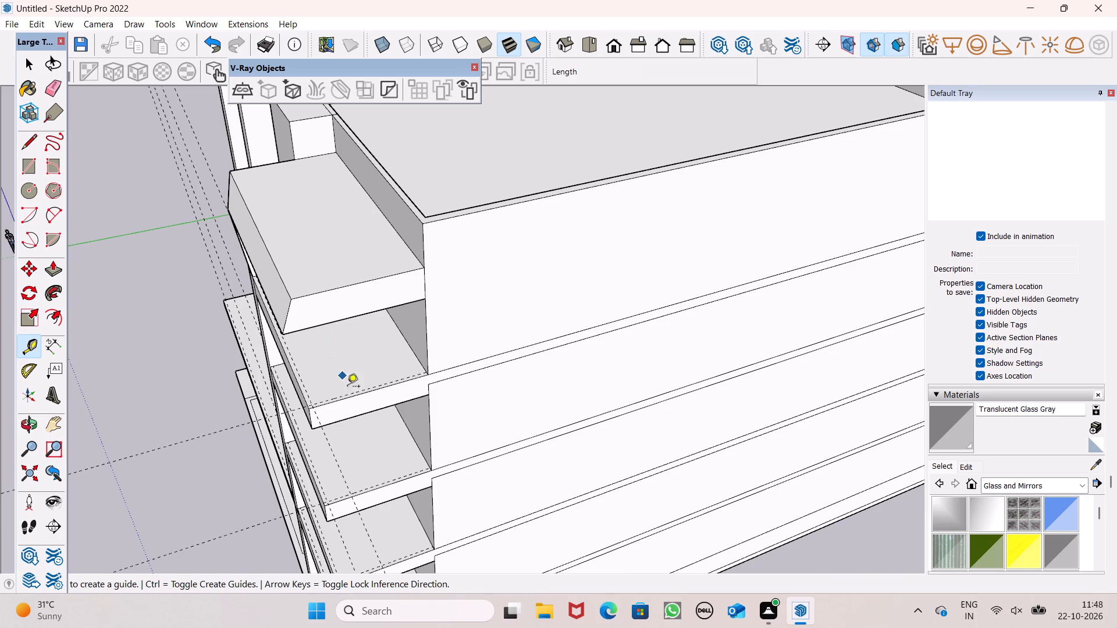
{"action": "key", "text": "space"}
Trace the 4" inset border with lines along the front and outer side guides on the first slab below the canopy.
{"action": "middle_click_drag", "start_coordinate": [264, 394], "coordinate": [371, 412]}
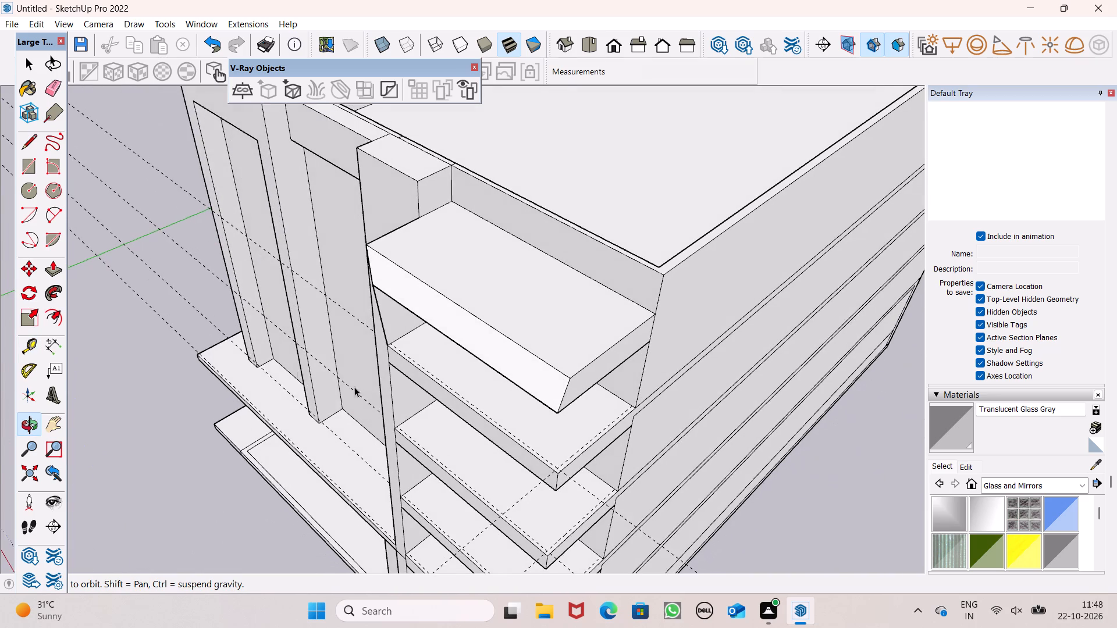
{"action": "left_click", "coordinate": [34, 144]}
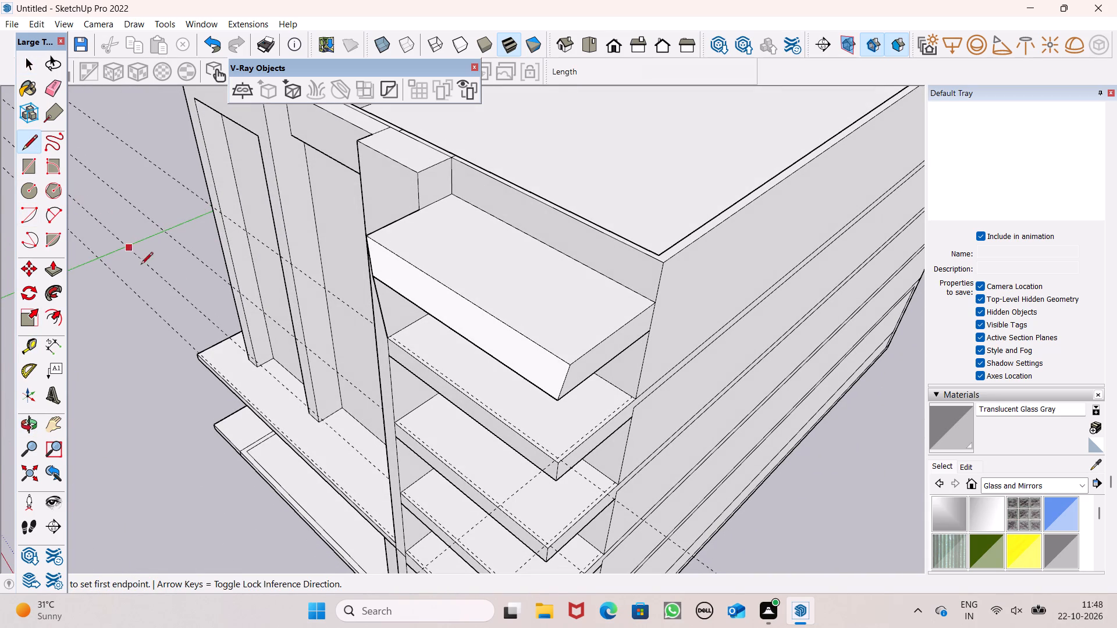
{"action": "middle_click_drag", "start_coordinate": [557, 420], "coordinate": [620, 429]}
{"action": "scroll", "coordinate": [504, 380], "scroll_direction": "up", "scroll_amount": 6}
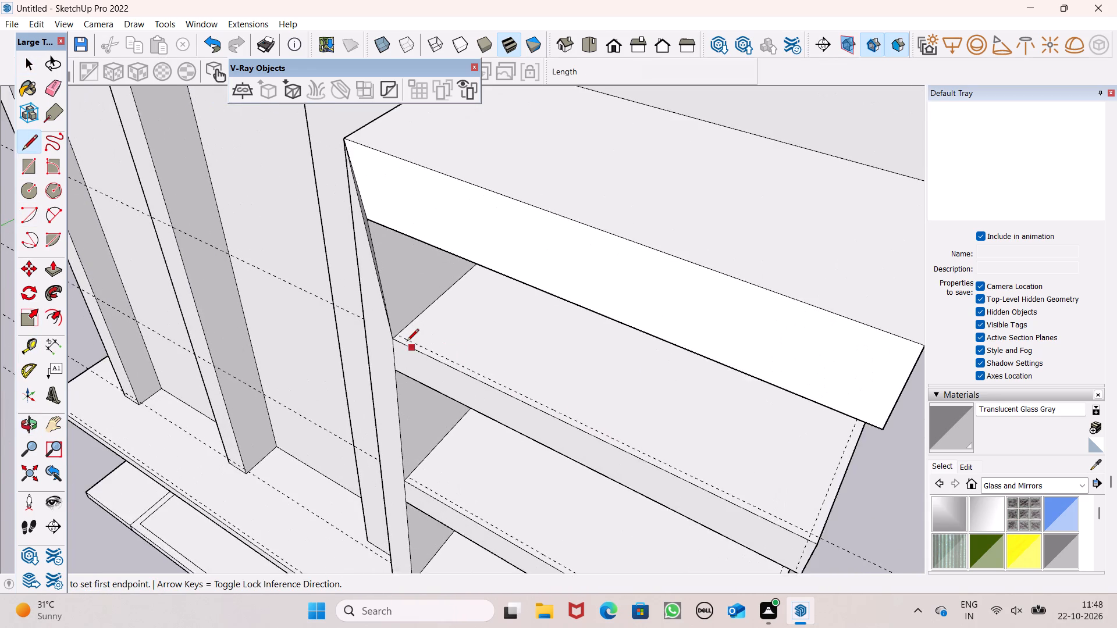
{"action": "scroll", "coordinate": [407, 342], "scroll_direction": "up", "scroll_amount": 7}
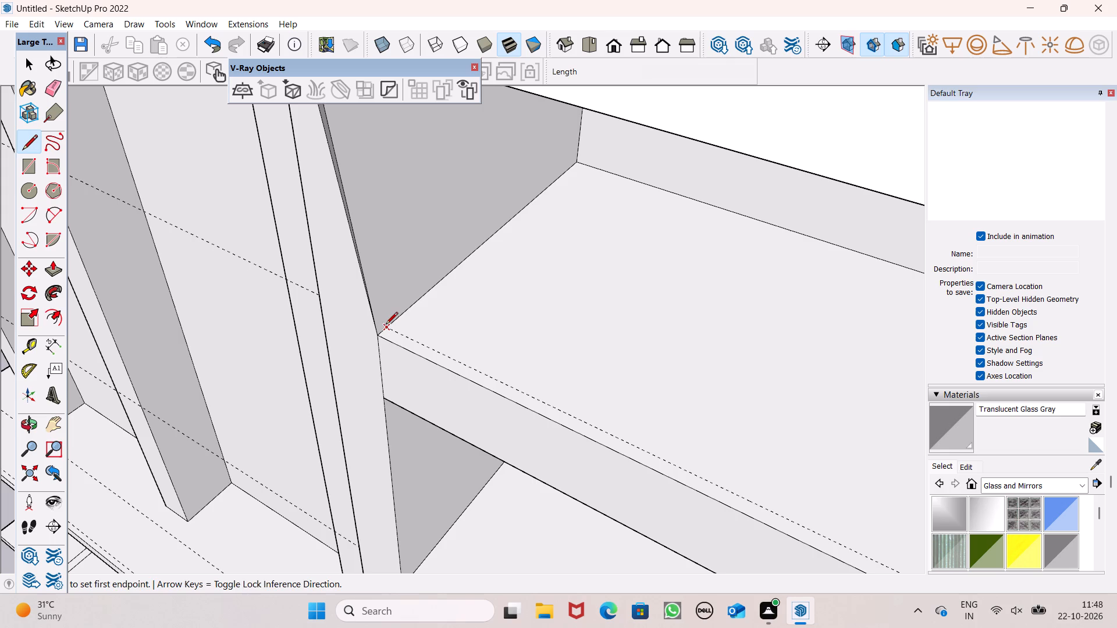
{"action": "left_click", "coordinate": [386, 325]}
{"action": "scroll", "coordinate": [457, 351], "scroll_direction": "down", "scroll_amount": 10}
{"action": "scroll", "coordinate": [765, 504], "scroll_direction": "up", "scroll_amount": 4}
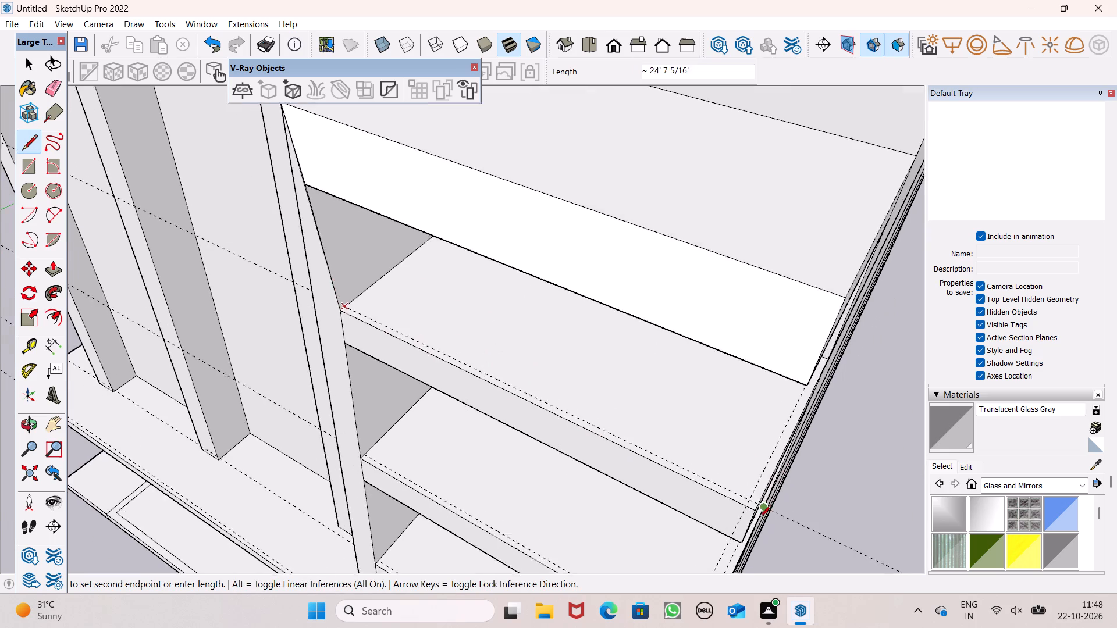
{"action": "scroll", "coordinate": [759, 518], "scroll_direction": "up", "scroll_amount": 9}
{"action": "left_click", "coordinate": [722, 480]}
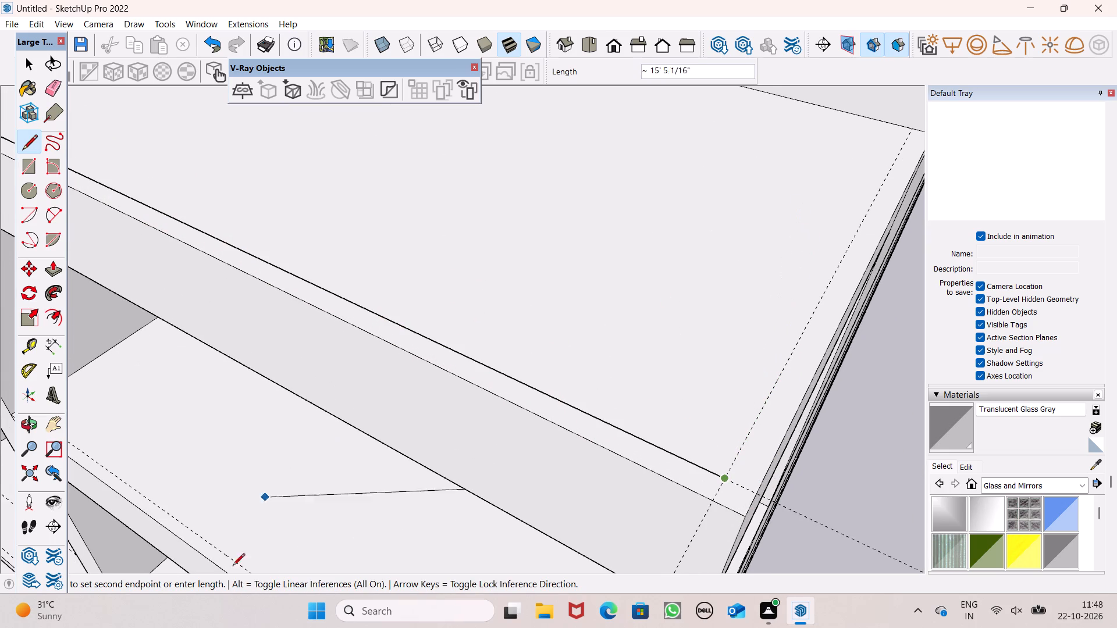
{"action": "scroll", "coordinate": [496, 450], "scroll_direction": "down", "scroll_amount": 3}
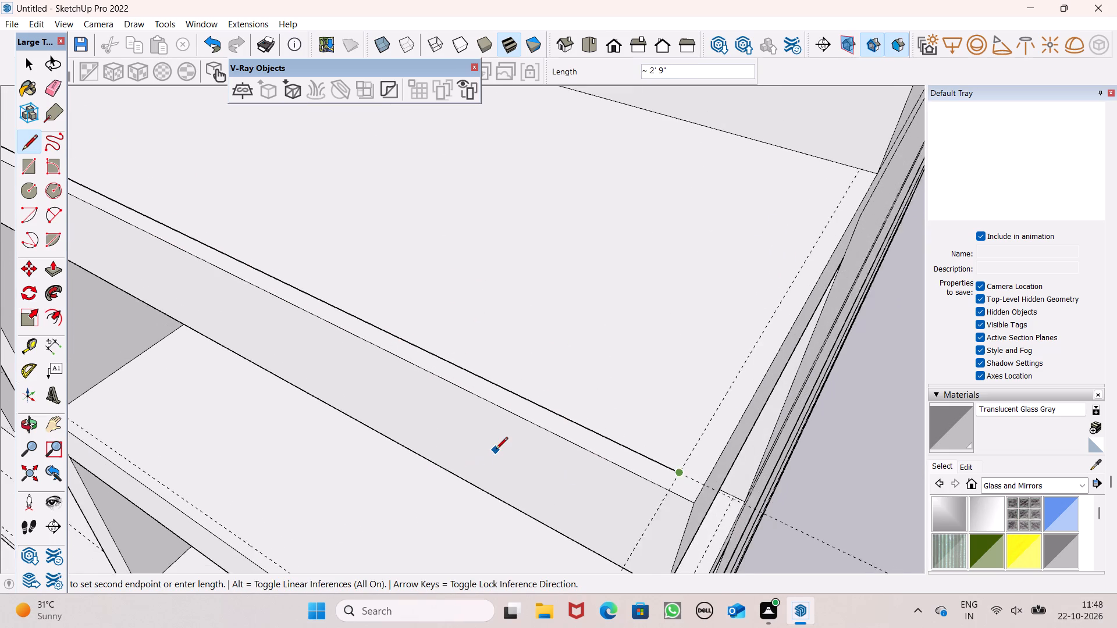
{"action": "scroll", "coordinate": [627, 372], "scroll_direction": "up", "scroll_amount": 1}
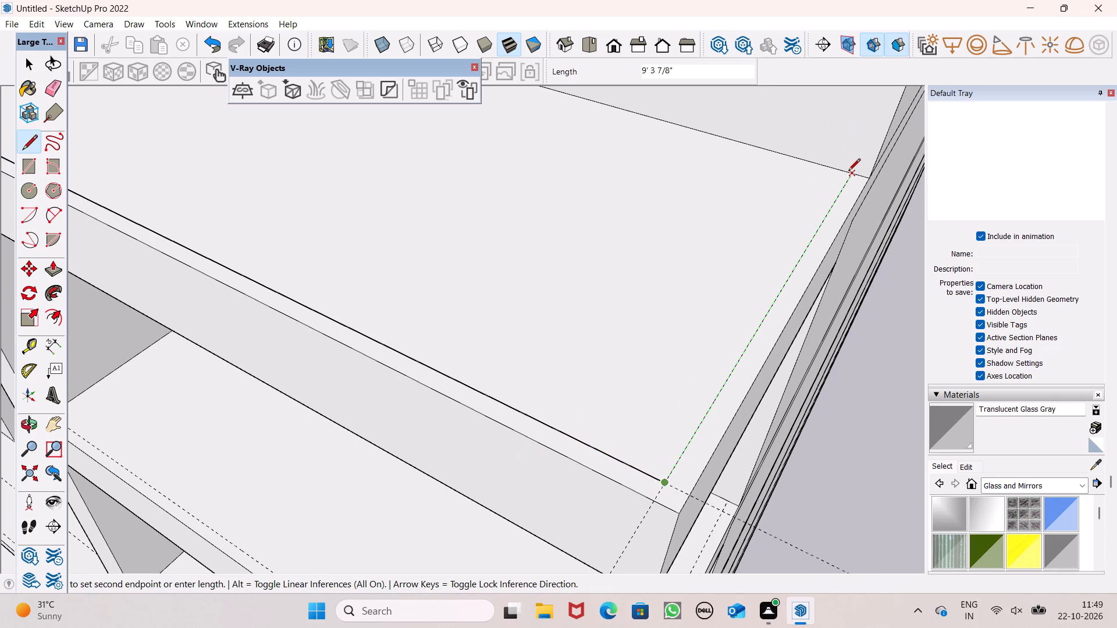
{"action": "scroll", "coordinate": [848, 172], "scroll_direction": "up", "scroll_amount": 6}
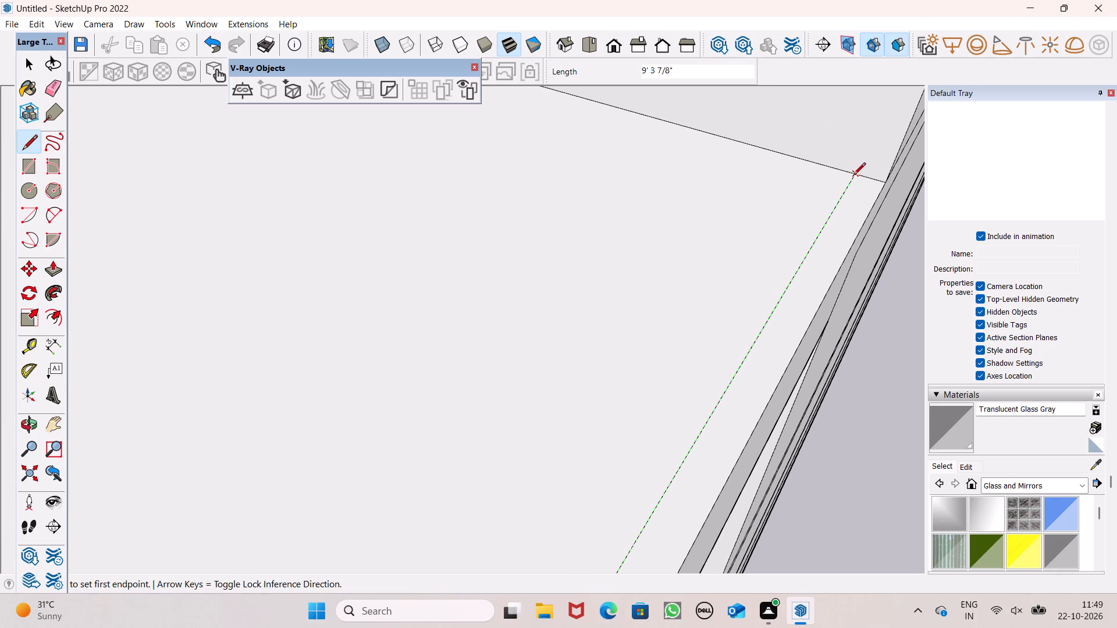
{"action": "left_click", "coordinate": [853, 176]}
Trace the 4" inset border with lines along the front and outer side guides on the second slab below the canopy.
{"action": "scroll", "coordinate": [674, 124], "scroll_direction": "down", "scroll_amount": 19}
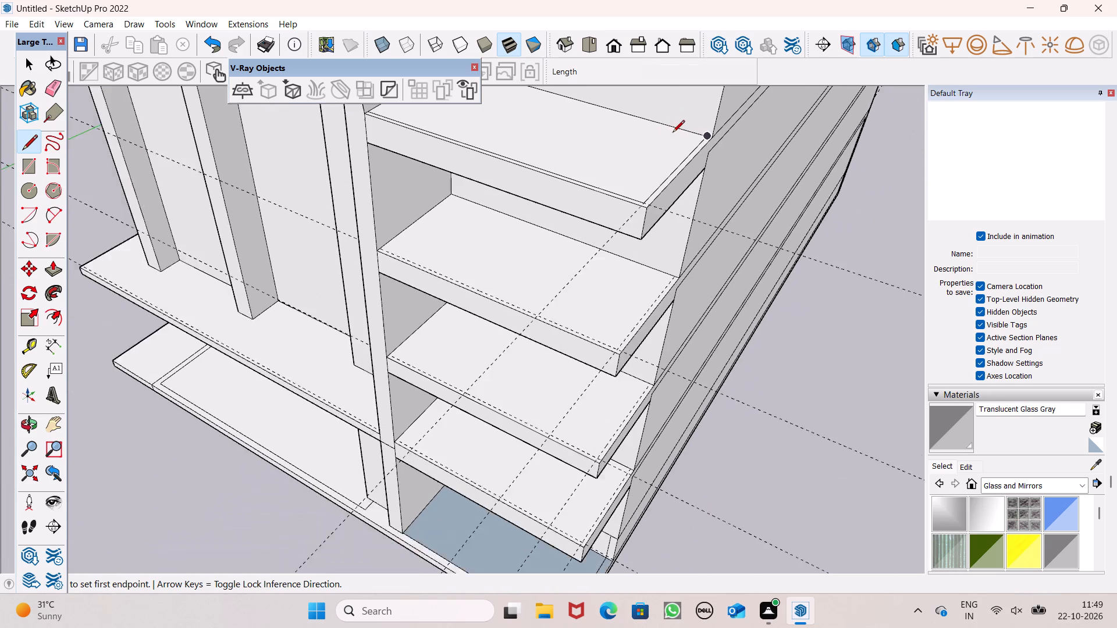
{"action": "scroll", "coordinate": [673, 133], "scroll_direction": "down", "scroll_amount": 1}
{"action": "scroll", "coordinate": [648, 219], "scroll_direction": "up", "scroll_amount": 6}
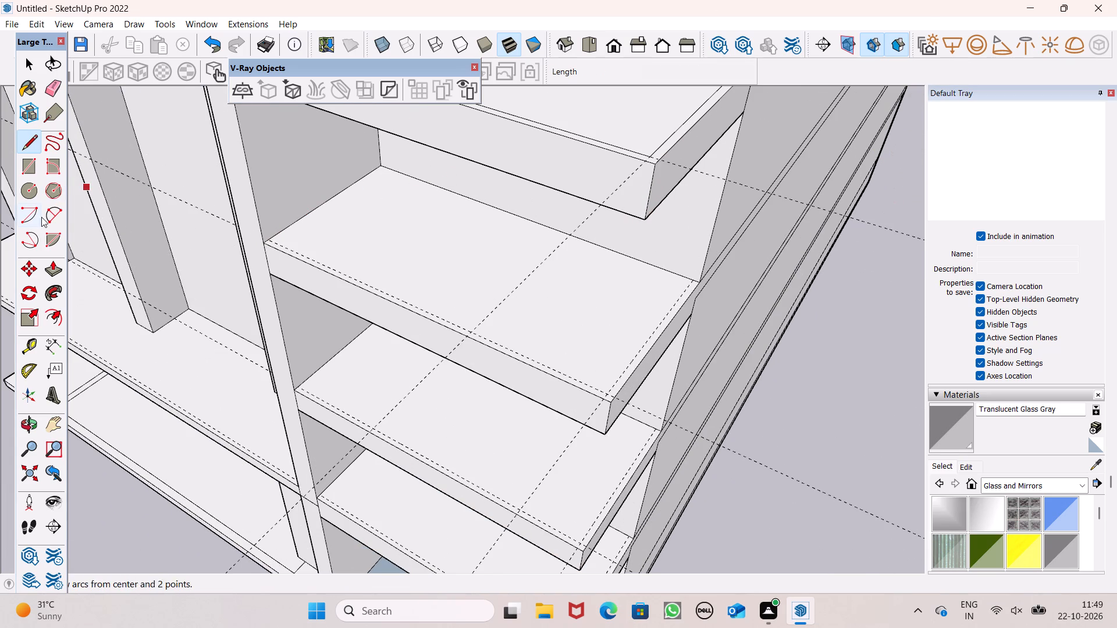
{"action": "scroll", "coordinate": [244, 234], "scroll_direction": "up", "scroll_amount": 5}
{"action": "left_click", "coordinate": [278, 237]}
{"action": "scroll", "coordinate": [289, 235], "scroll_direction": "down", "scroll_amount": 3}
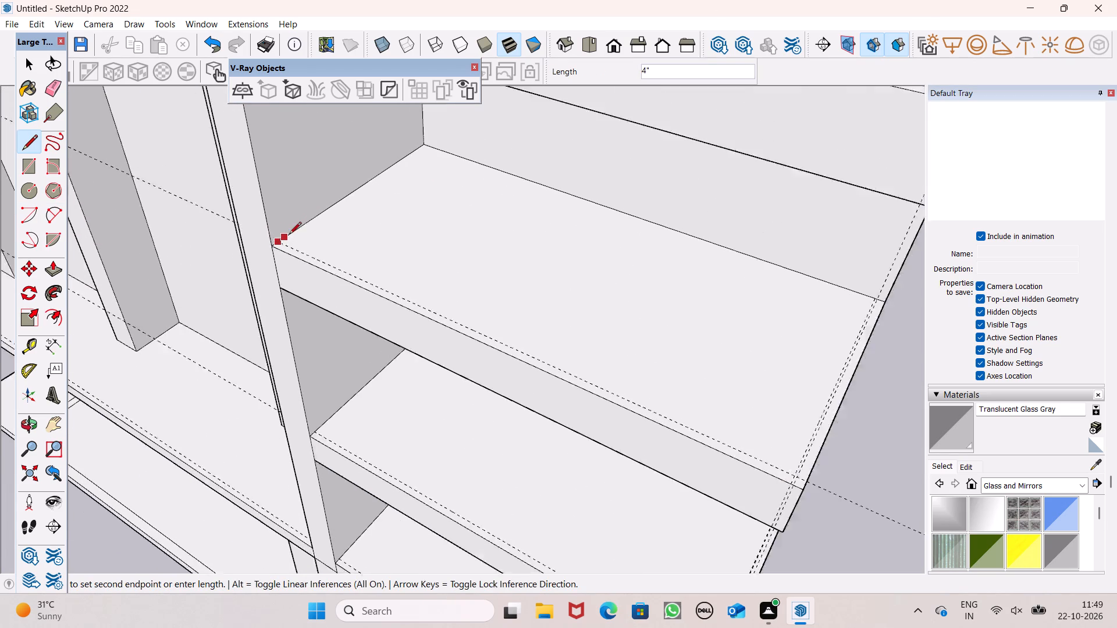
{"action": "scroll", "coordinate": [289, 235], "scroll_direction": "down", "scroll_amount": 2}
{"action": "scroll", "coordinate": [677, 402], "scroll_direction": "up", "scroll_amount": 4}
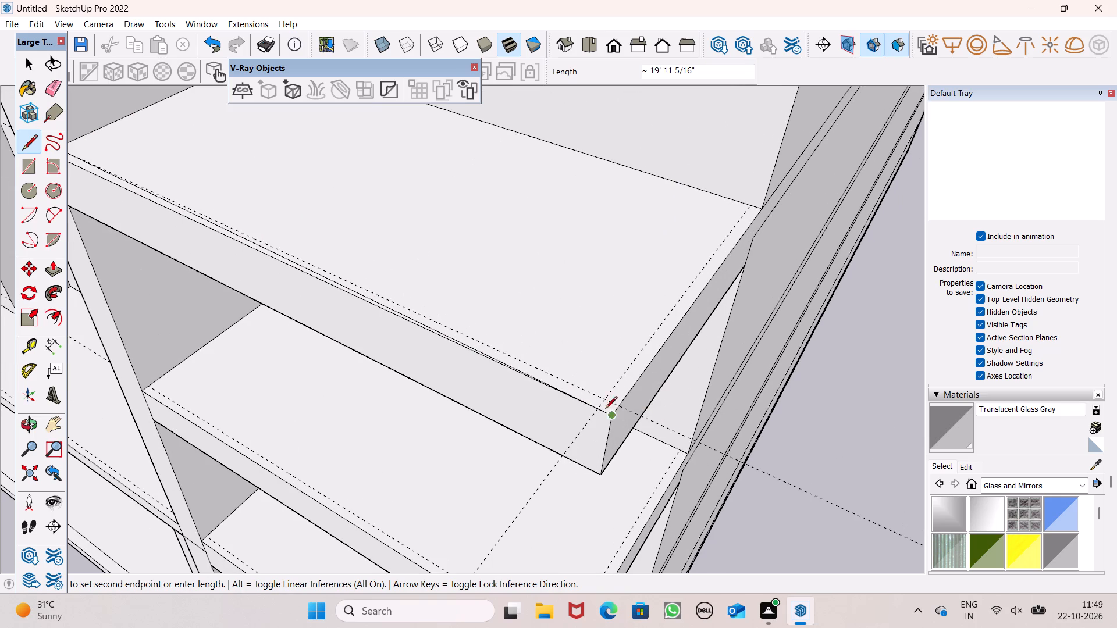
{"action": "left_click", "coordinate": [603, 404]}
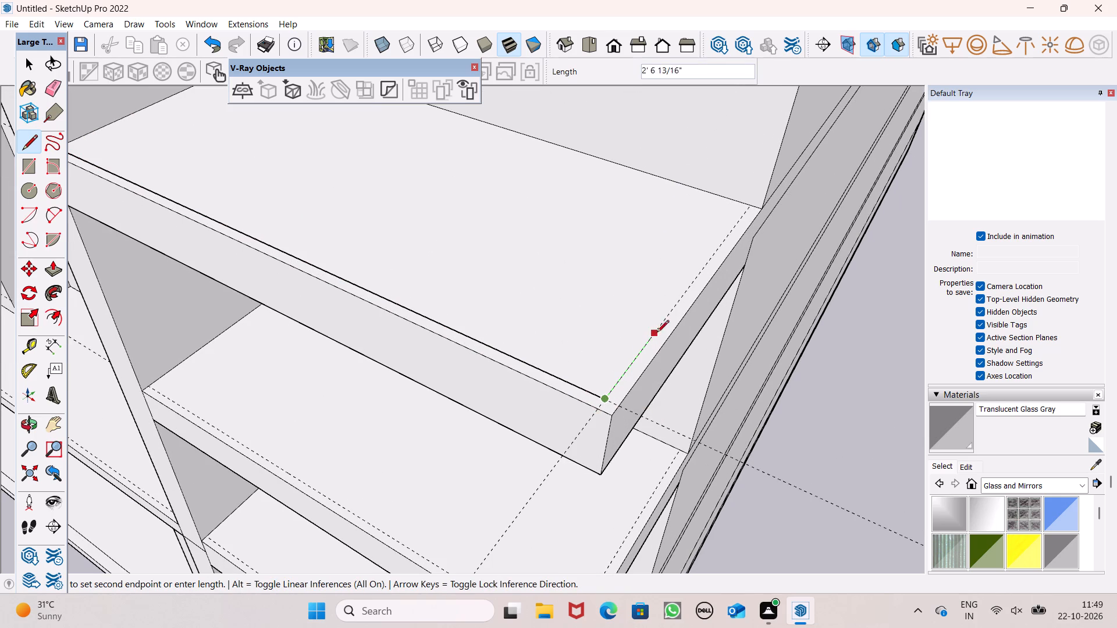
{"action": "left_click", "coordinate": [752, 204]}
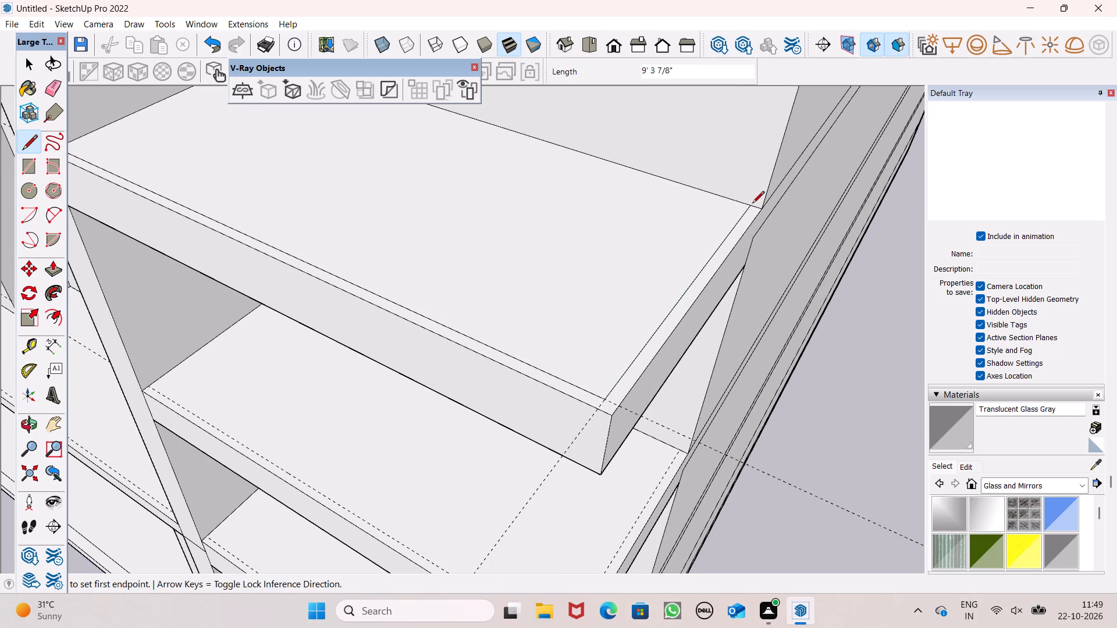
Trace the 4" inset border with lines along the front and outer side guides on the third slab below the canopy.
{"action": "scroll", "coordinate": [774, 188], "scroll_direction": "down", "scroll_amount": 6}
{"action": "scroll", "coordinate": [400, 372], "scroll_direction": "up", "scroll_amount": 4}
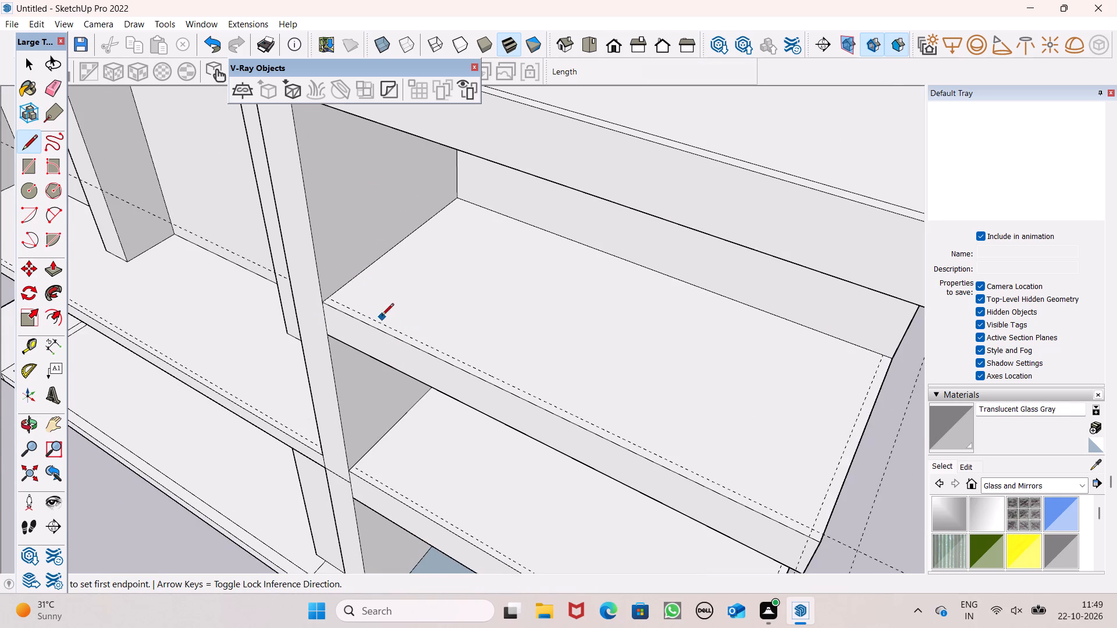
{"action": "scroll", "coordinate": [378, 308], "scroll_direction": "up", "scroll_amount": 5}
{"action": "left_click", "coordinate": [307, 291]}
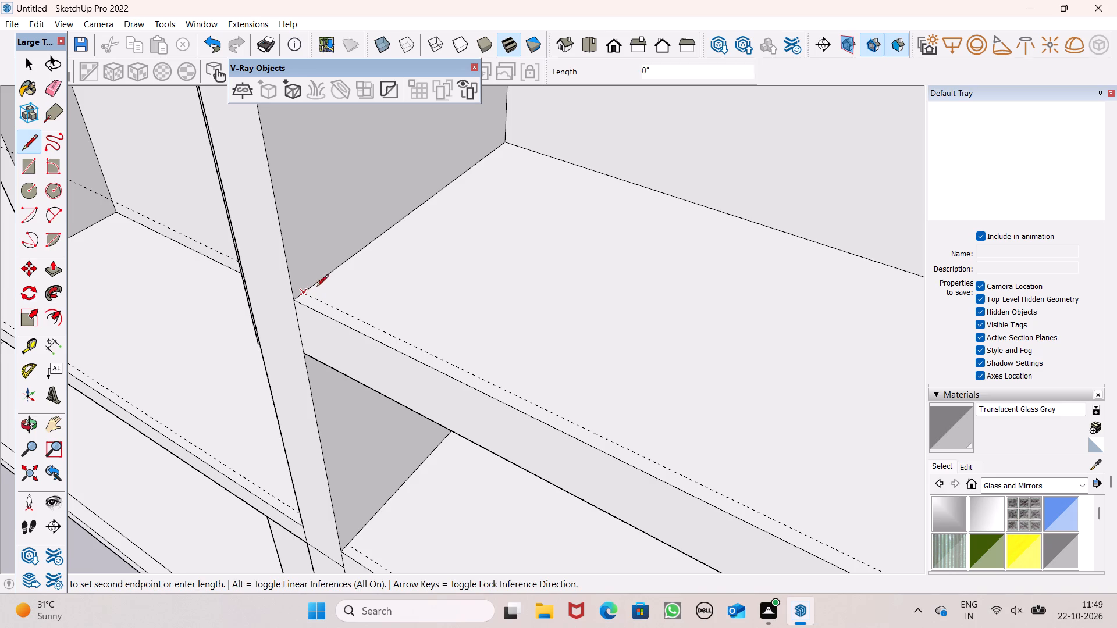
{"action": "scroll", "coordinate": [567, 329], "scroll_direction": "down", "scroll_amount": 11}
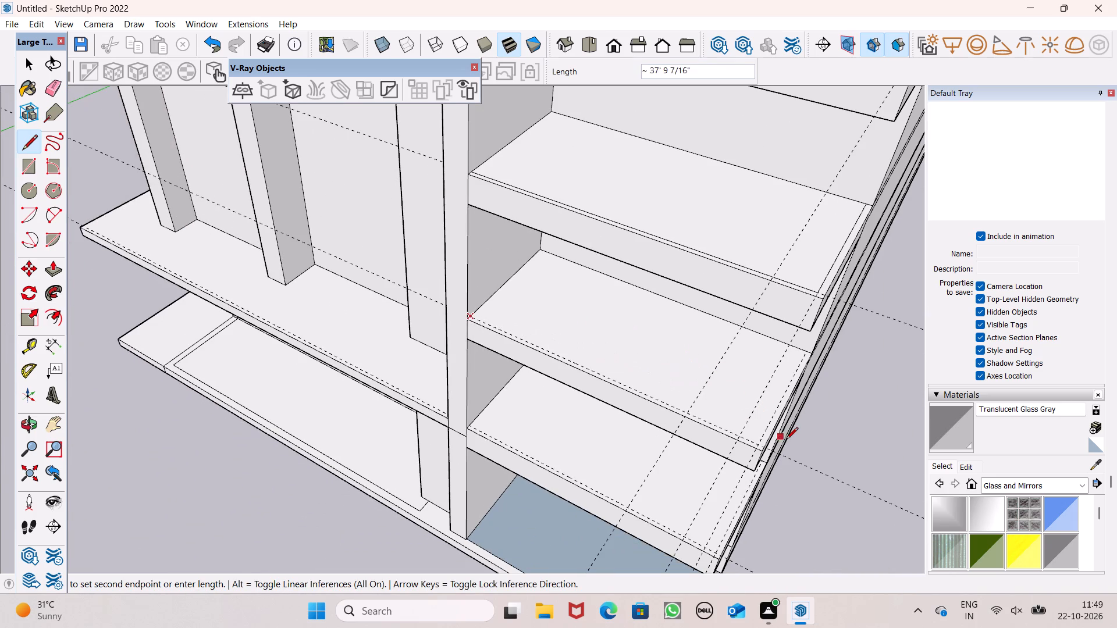
{"action": "scroll", "coordinate": [786, 440], "scroll_direction": "up", "scroll_amount": 7}
{"action": "scroll", "coordinate": [712, 480], "scroll_direction": "up", "scroll_amount": 3}
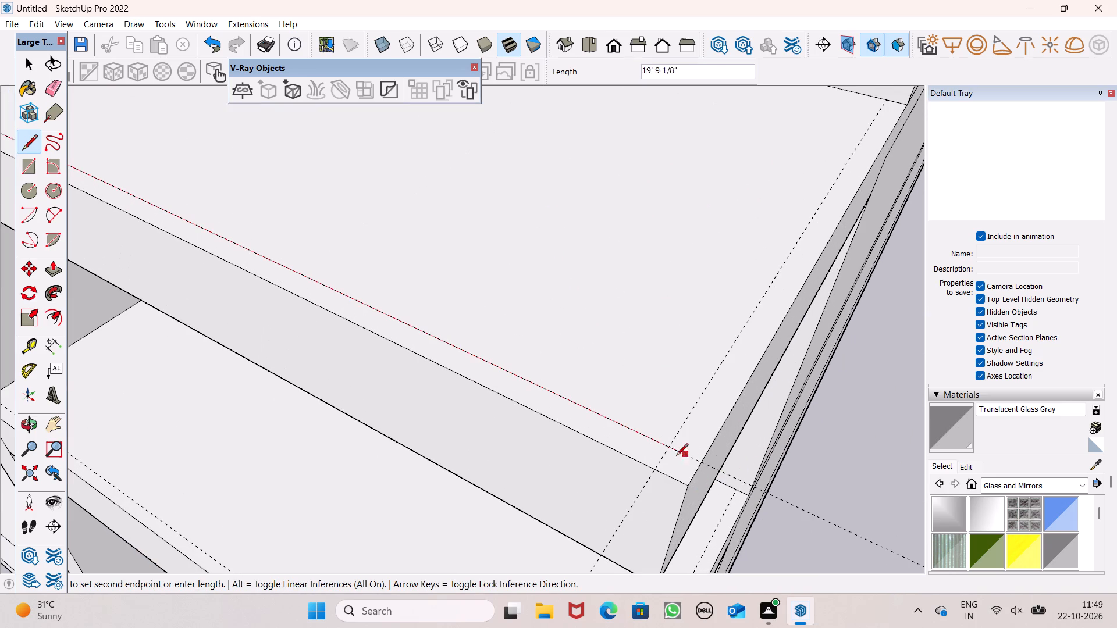
{"action": "left_click", "coordinate": [668, 449]}
{"action": "scroll", "coordinate": [653, 453], "scroll_direction": "down", "scroll_amount": 4}
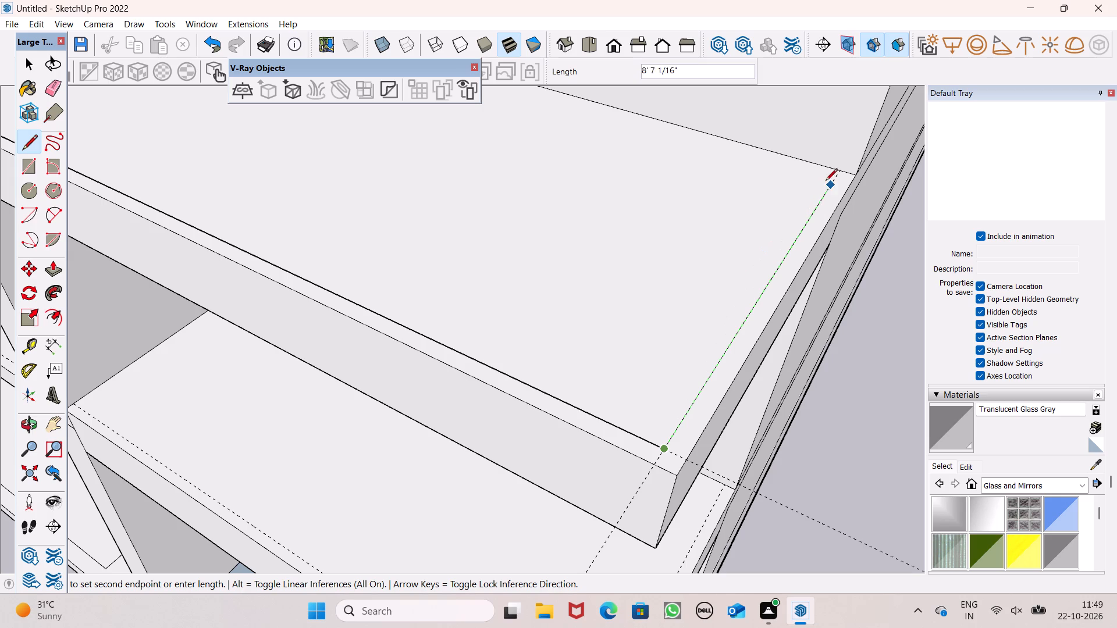
{"action": "left_click", "coordinate": [838, 172]}
Trace the 4" inset border with lines along the front and outer side guides on the lowest projecting slab.
{"action": "scroll", "coordinate": [605, 207], "scroll_direction": "down", "scroll_amount": 8}
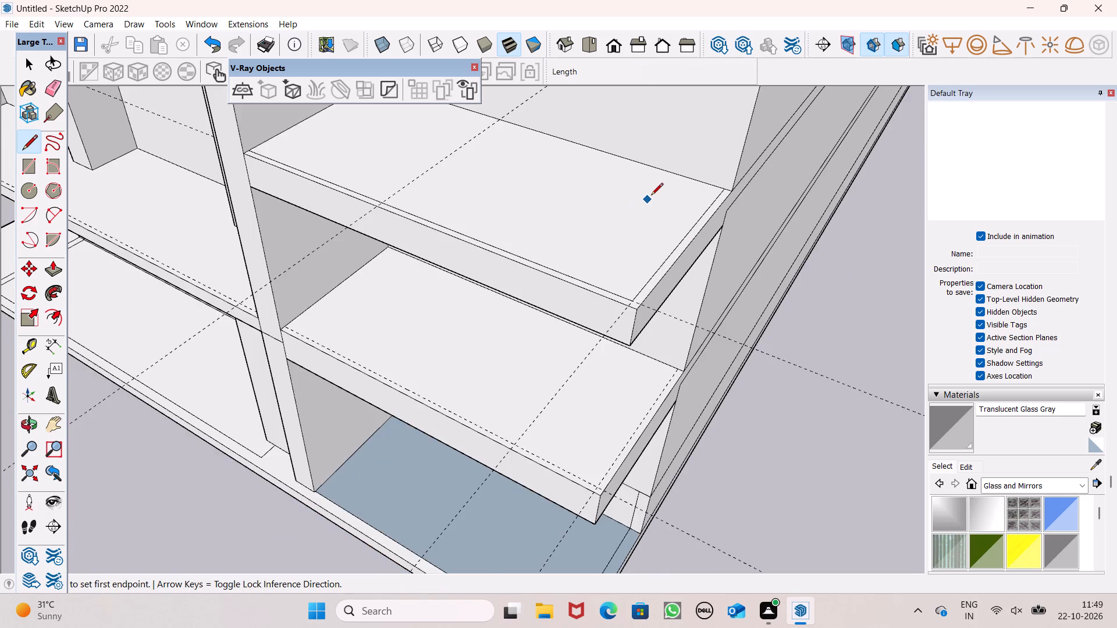
{"action": "scroll", "coordinate": [652, 195], "scroll_direction": "down", "scroll_amount": 4}
{"action": "scroll", "coordinate": [585, 334], "scroll_direction": "up", "scroll_amount": 6}
{"action": "scroll", "coordinate": [575, 341], "scroll_direction": "down", "scroll_amount": 2}
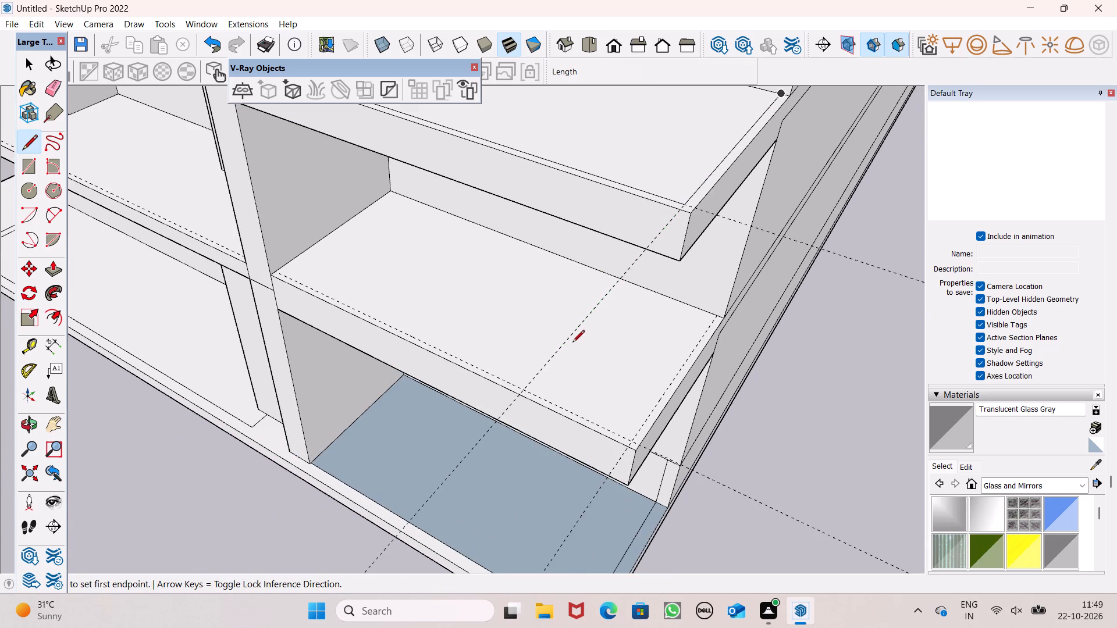
{"action": "middle_click_drag", "start_coordinate": [561, 480], "coordinate": [568, 479]}
{"action": "scroll", "coordinate": [589, 452], "scroll_direction": "up", "scroll_amount": 2}
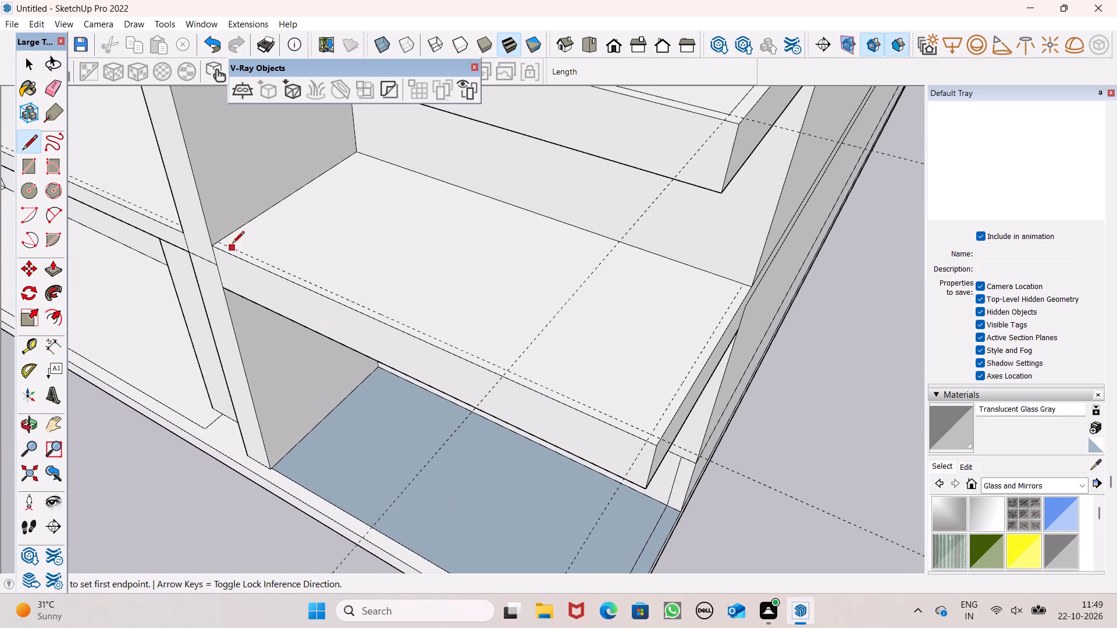
{"action": "left_click", "coordinate": [222, 237]}
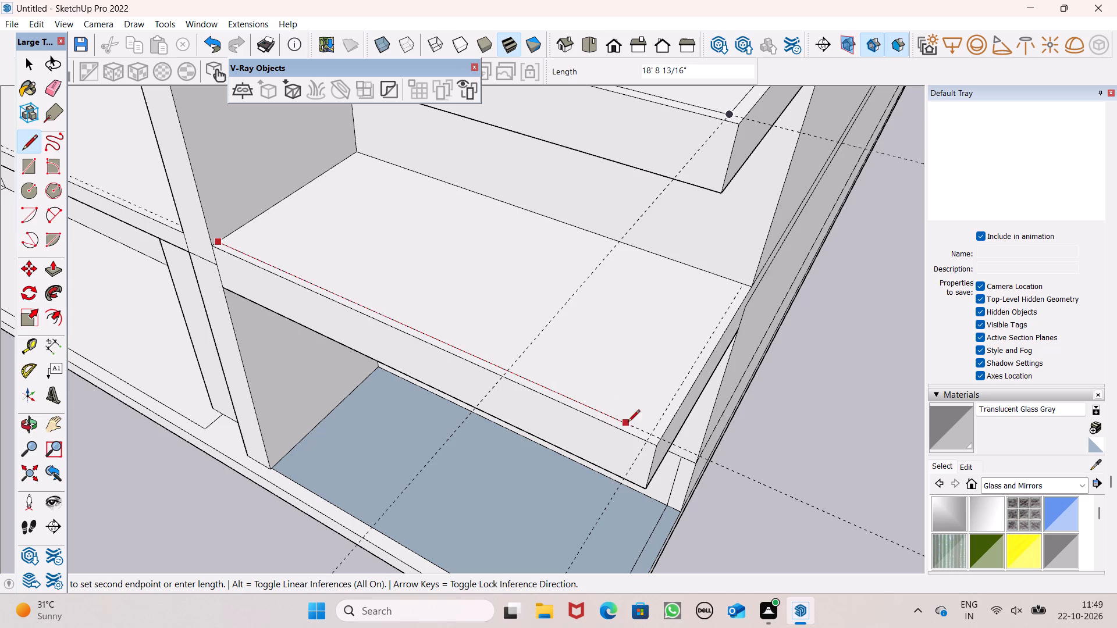
{"action": "left_click", "coordinate": [653, 430]}
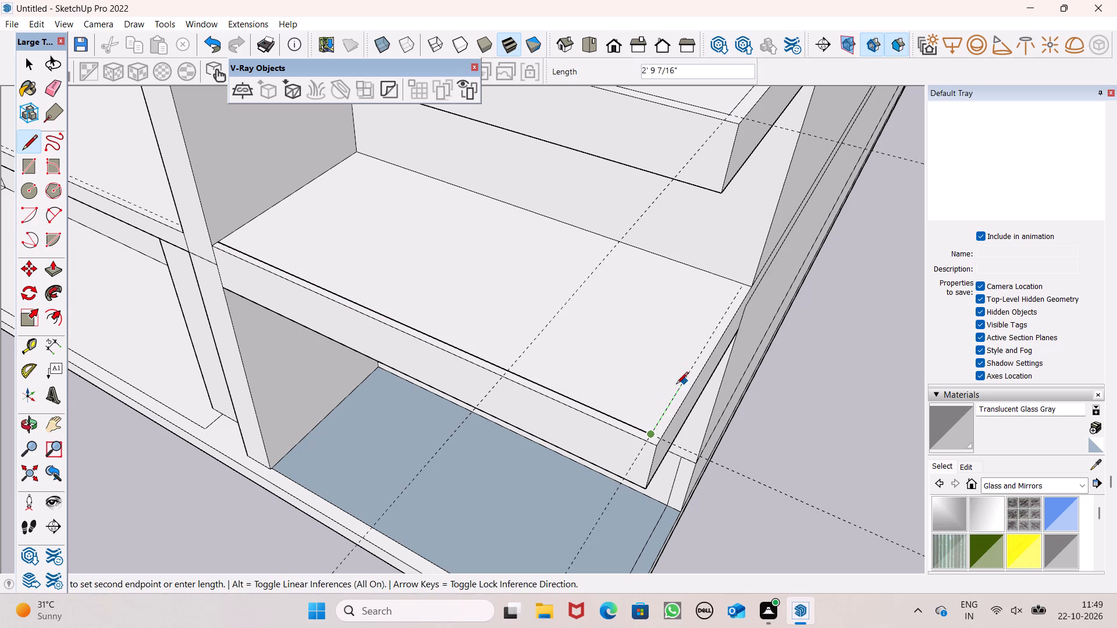
{"action": "left_click", "coordinate": [744, 283]}
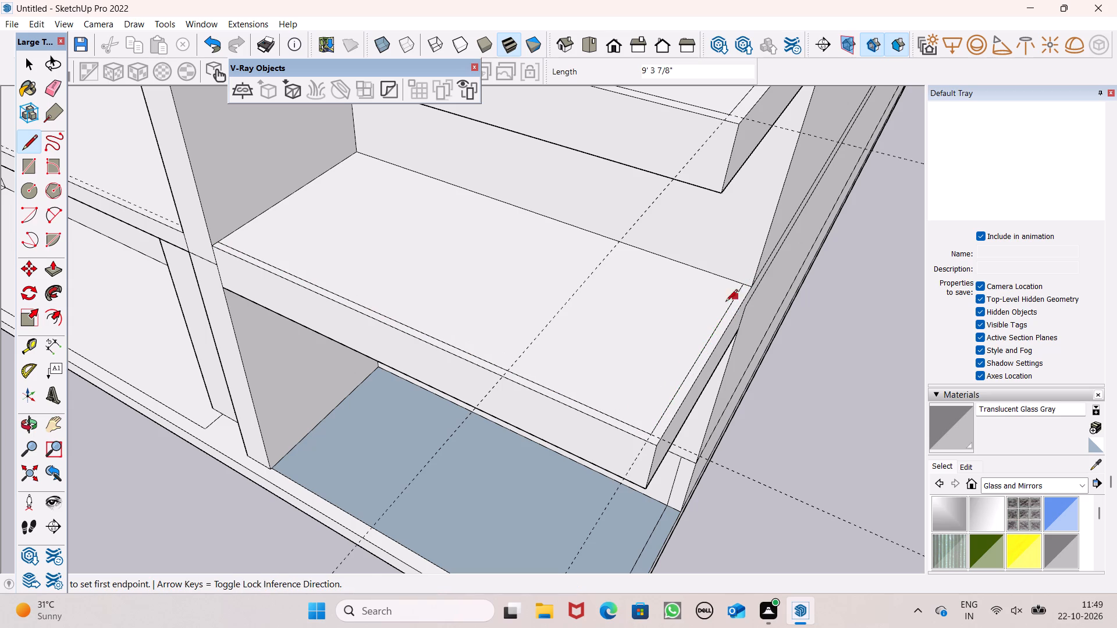
{"action": "scroll", "coordinate": [686, 402], "scroll_direction": "down", "scroll_amount": 7}
{"action": "key", "text": "space"}
Erase all the construction guides running along the front and outer side edges of the corner bay's slabs.
{"action": "scroll", "coordinate": [431, 383], "scroll_direction": "down", "scroll_amount": 7}
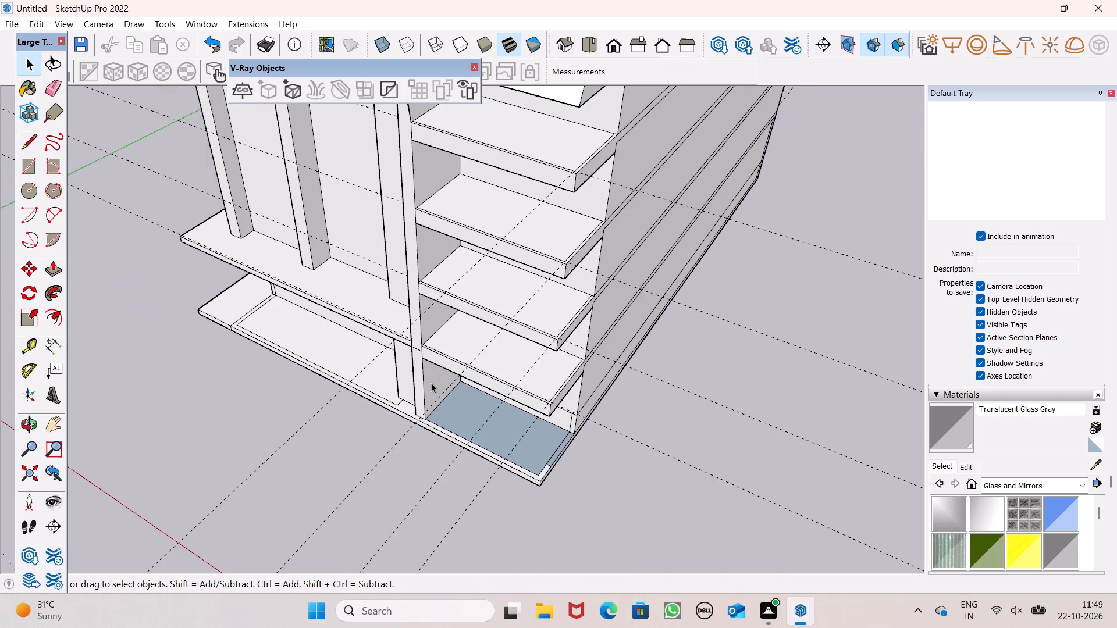
{"action": "scroll", "coordinate": [429, 379], "scroll_direction": "down", "scroll_amount": 4}
{"action": "middle_click_drag", "start_coordinate": [414, 399], "coordinate": [537, 430]}
{"action": "scroll", "coordinate": [355, 286], "scroll_direction": "down", "scroll_amount": 2}
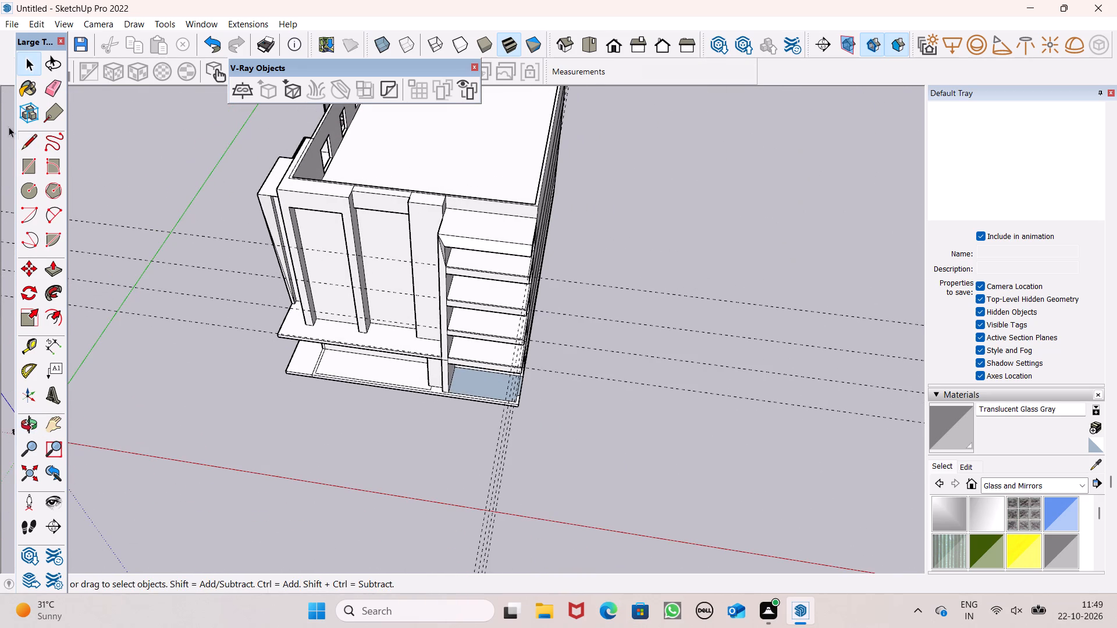
{"action": "left_click", "coordinate": [45, 87]}
{"action": "left_click_drag", "start_coordinate": [184, 156], "coordinate": [159, 301]}
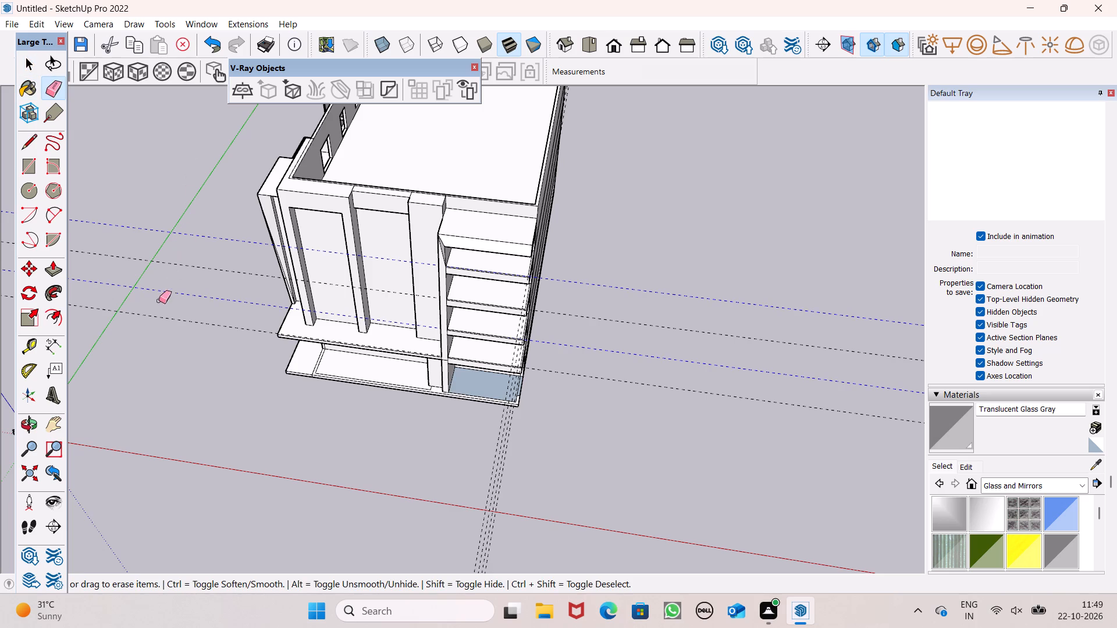
{"action": "left_click_drag", "start_coordinate": [159, 301], "coordinate": [172, 265]}
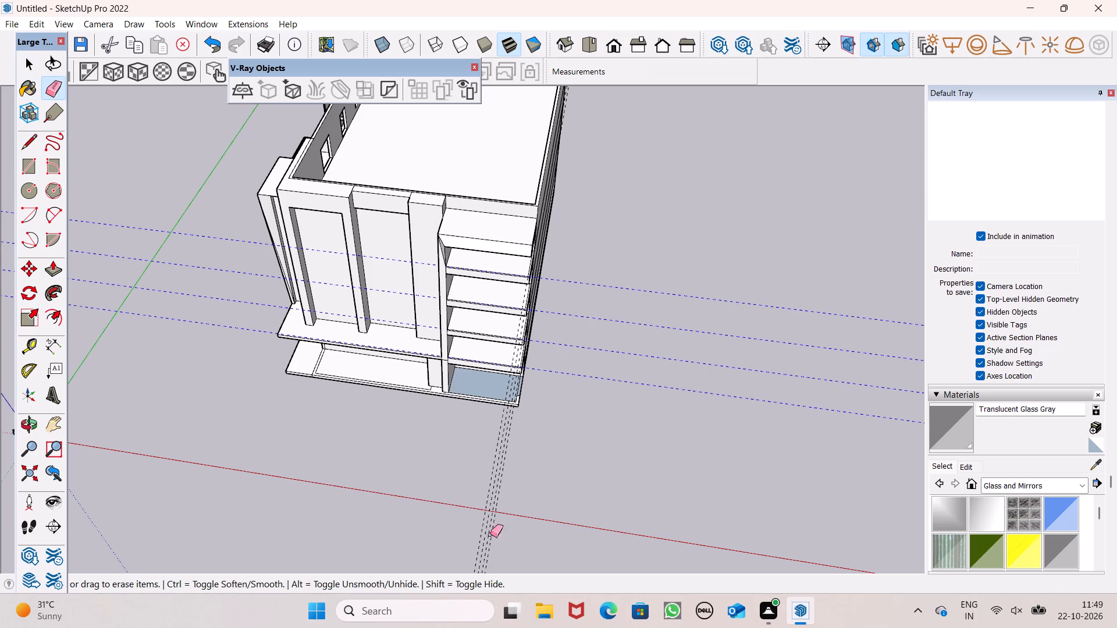
{"action": "middle_click_drag", "start_coordinate": [541, 532], "coordinate": [645, 363]}
{"action": "left_click_drag", "start_coordinate": [686, 227], "coordinate": [692, 265]}
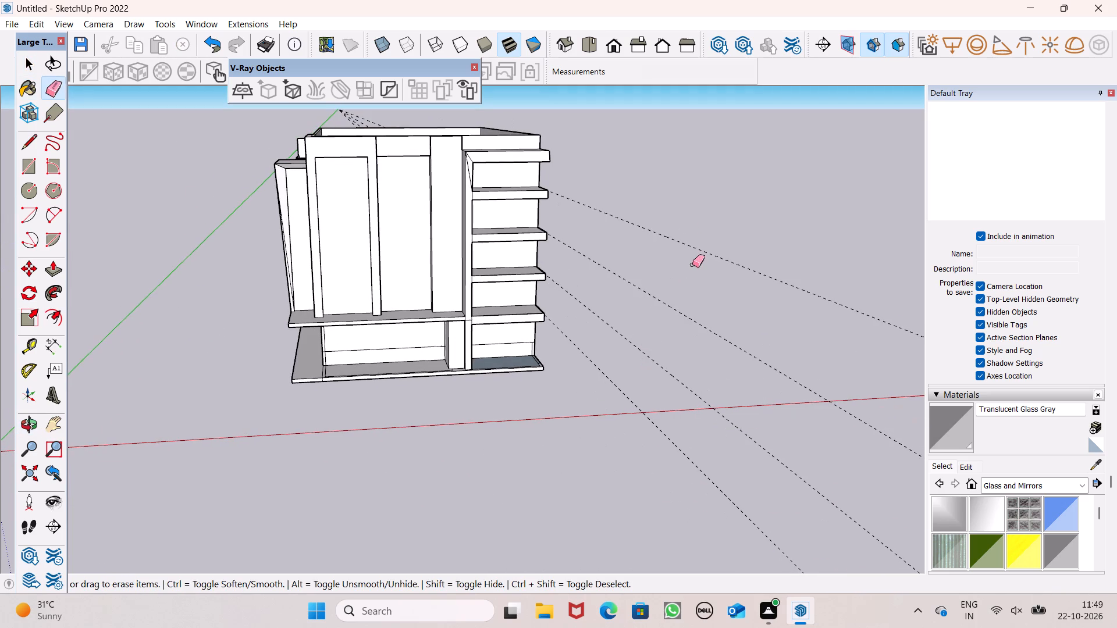
{"action": "left_click_drag", "start_coordinate": [692, 265], "coordinate": [603, 397]}
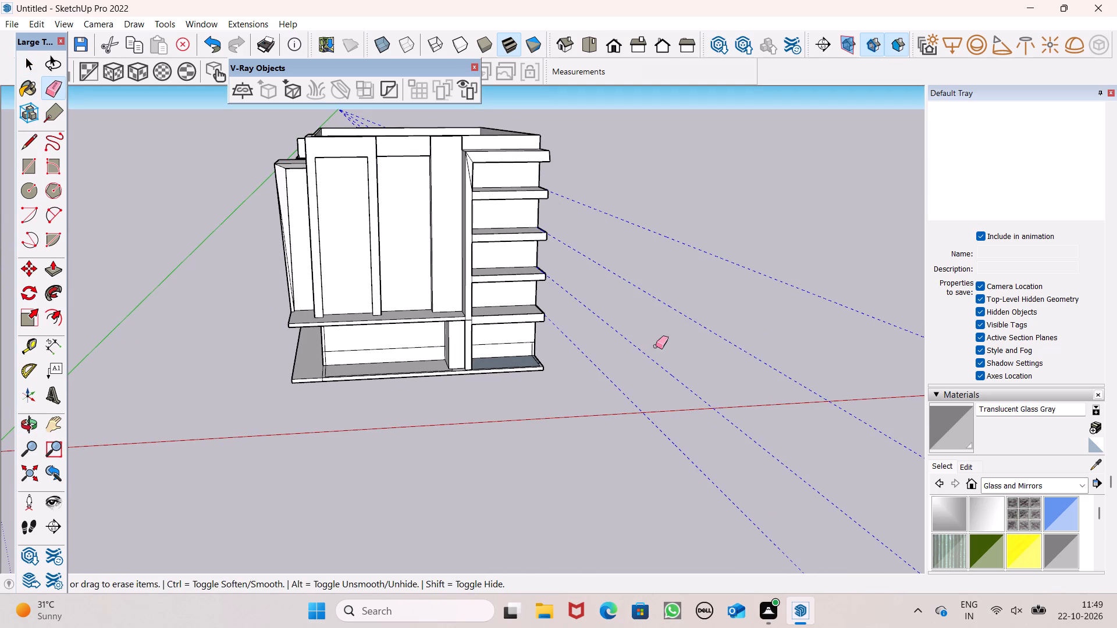
{"action": "key", "text": "space"}
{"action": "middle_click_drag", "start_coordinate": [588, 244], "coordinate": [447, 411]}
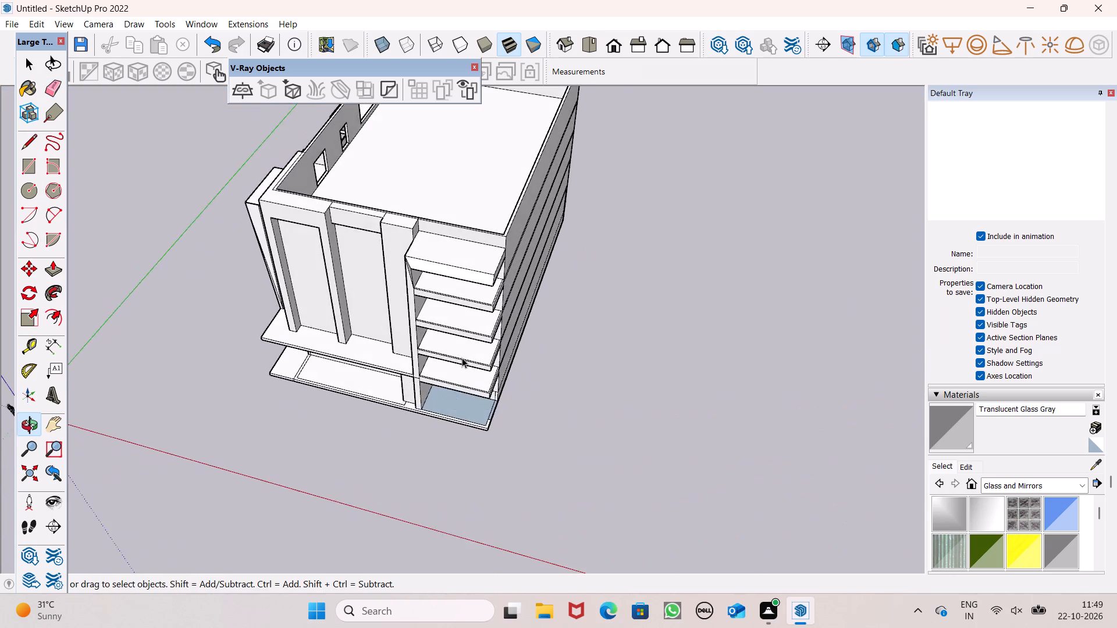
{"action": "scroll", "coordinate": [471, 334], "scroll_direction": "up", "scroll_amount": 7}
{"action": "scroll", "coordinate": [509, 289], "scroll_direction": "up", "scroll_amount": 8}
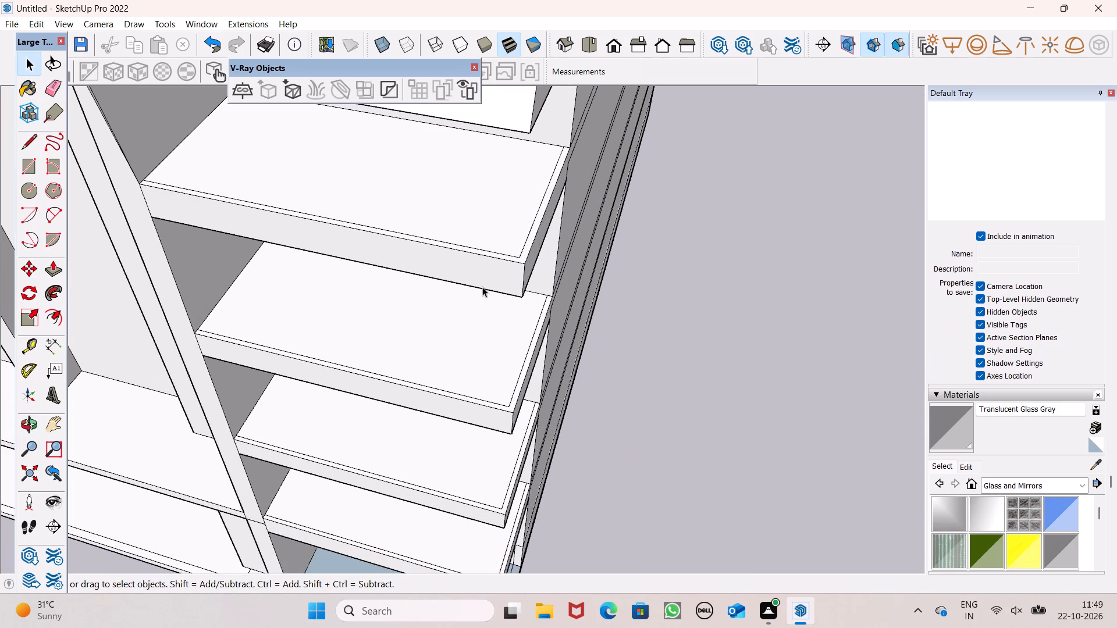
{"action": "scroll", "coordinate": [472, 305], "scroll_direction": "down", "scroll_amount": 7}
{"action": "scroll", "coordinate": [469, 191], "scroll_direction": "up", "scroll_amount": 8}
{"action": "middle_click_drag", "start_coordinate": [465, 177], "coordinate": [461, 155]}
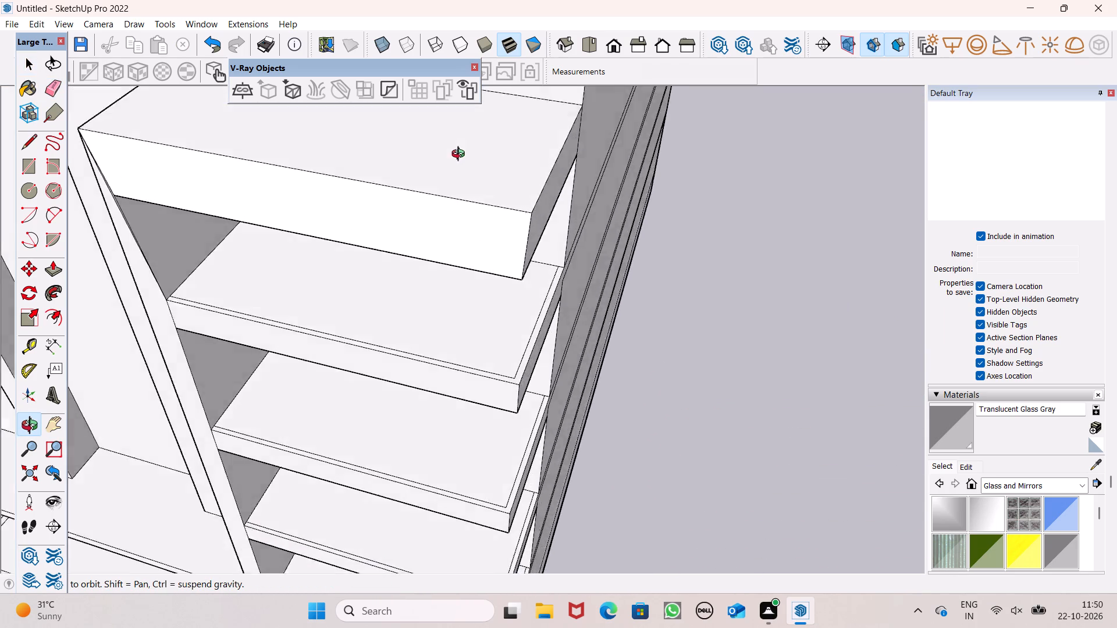
Push/Pull the 4" border of the first slab below the canopy up about 7' 3 13/16" to the canopy's underside.
{"action": "middle_click_drag", "start_coordinate": [461, 155], "coordinate": [436, 51]}
{"action": "scroll", "coordinate": [393, 216], "scroll_direction": "down", "scroll_amount": 5}
{"action": "scroll", "coordinate": [386, 83], "scroll_direction": "up", "scroll_amount": 1}
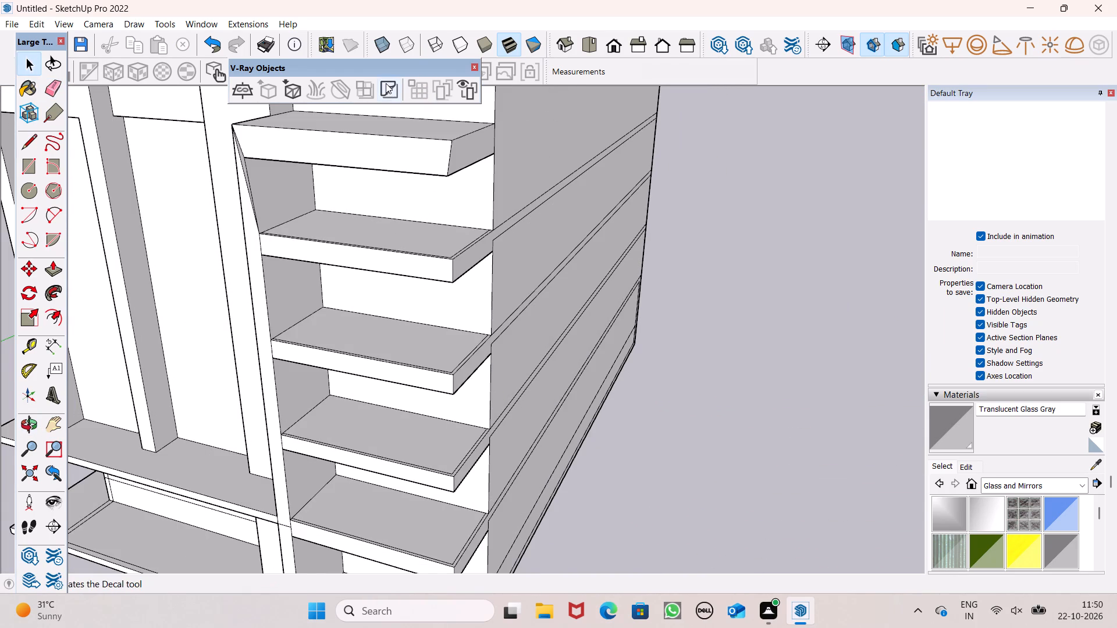
{"action": "scroll", "coordinate": [386, 83], "scroll_direction": "up", "scroll_amount": 1}
{"action": "scroll", "coordinate": [394, 298], "scroll_direction": "down", "scroll_amount": 7}
{"action": "scroll", "coordinate": [405, 181], "scroll_direction": "up", "scroll_amount": 6}
{"action": "middle_click_drag", "start_coordinate": [418, 205], "coordinate": [433, 152]}
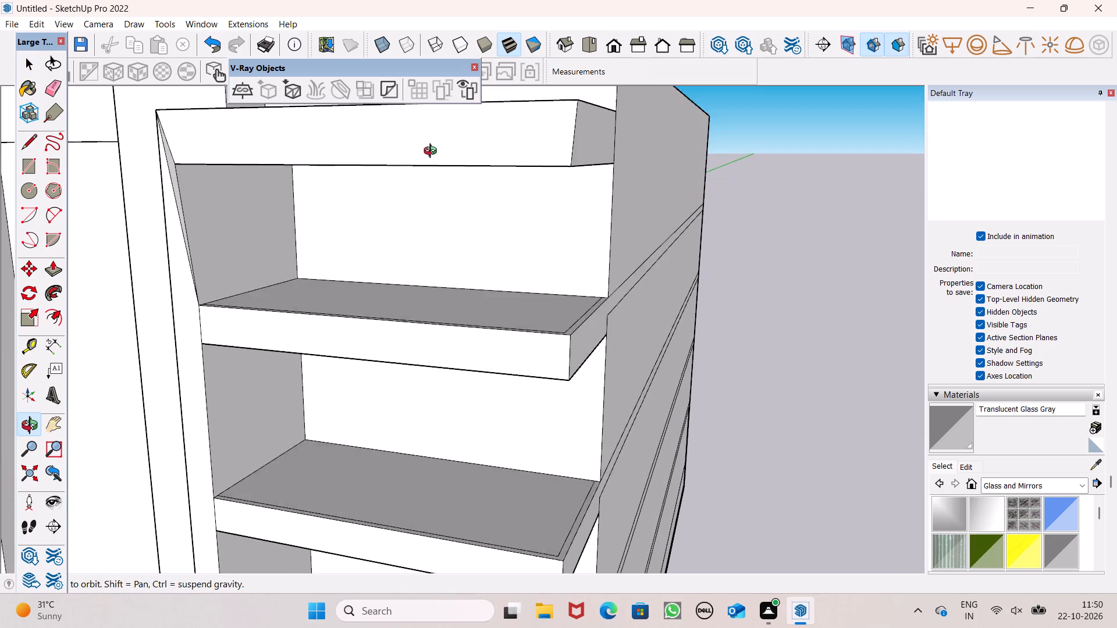
{"action": "middle_click_drag", "start_coordinate": [433, 152], "coordinate": [432, 172]}
{"action": "left_click", "coordinate": [52, 270]}
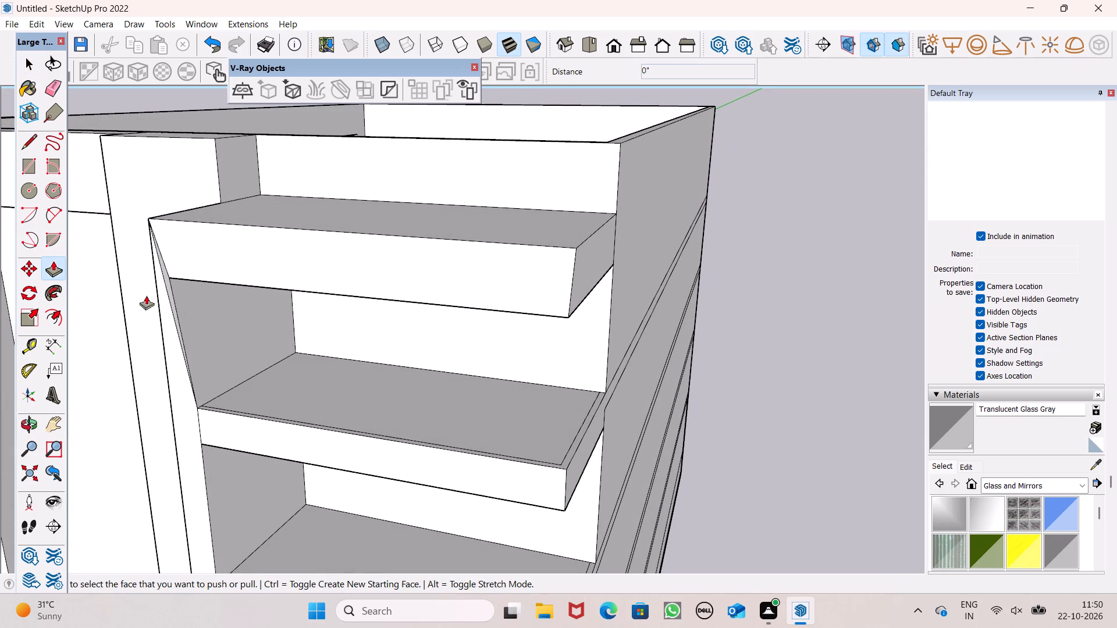
{"action": "scroll", "coordinate": [586, 476], "scroll_direction": "up", "scroll_amount": 1}
{"action": "middle_click_drag", "start_coordinate": [588, 488], "coordinate": [596, 513]}
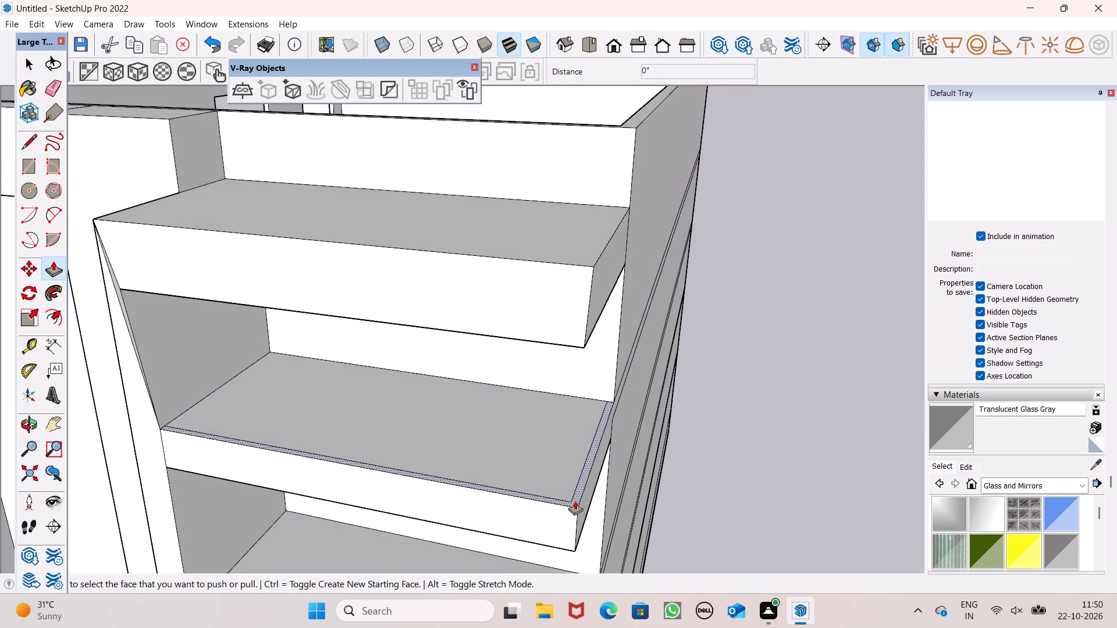
{"action": "left_click_drag", "start_coordinate": [575, 501], "coordinate": [571, 342]}
{"action": "scroll", "coordinate": [526, 302], "scroll_direction": "down", "scroll_amount": 6}
{"action": "scroll", "coordinate": [522, 397], "scroll_direction": "up", "scroll_amount": 6}
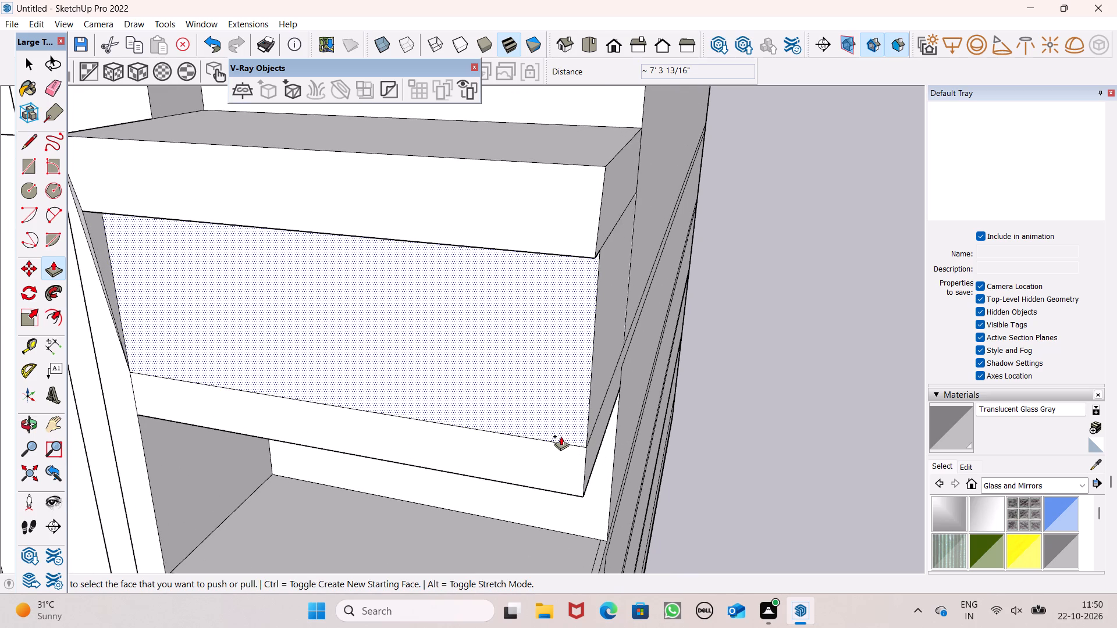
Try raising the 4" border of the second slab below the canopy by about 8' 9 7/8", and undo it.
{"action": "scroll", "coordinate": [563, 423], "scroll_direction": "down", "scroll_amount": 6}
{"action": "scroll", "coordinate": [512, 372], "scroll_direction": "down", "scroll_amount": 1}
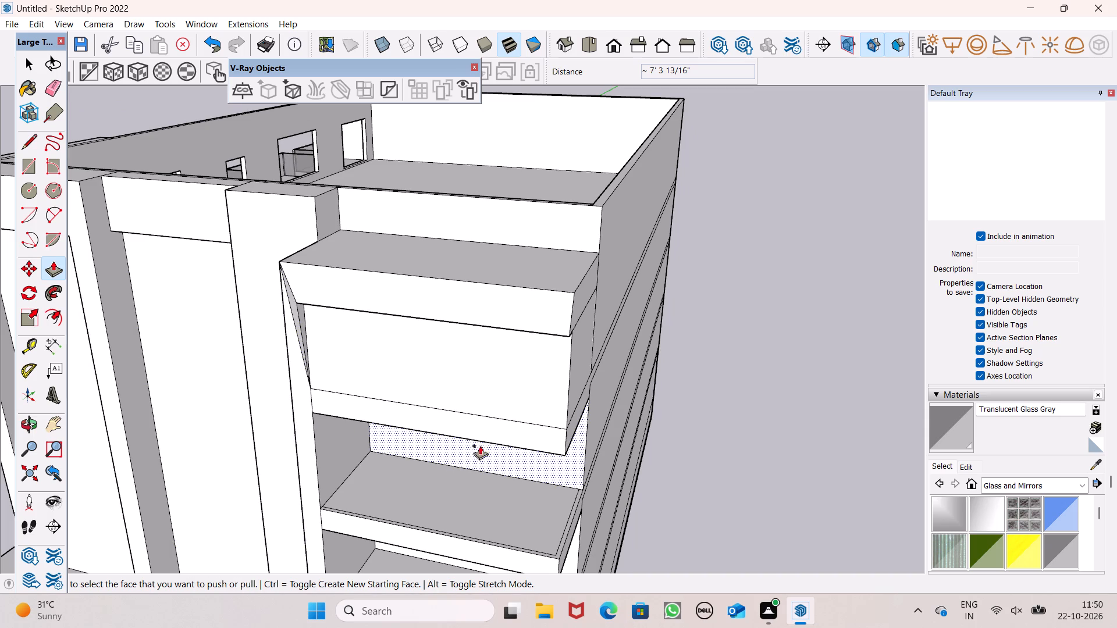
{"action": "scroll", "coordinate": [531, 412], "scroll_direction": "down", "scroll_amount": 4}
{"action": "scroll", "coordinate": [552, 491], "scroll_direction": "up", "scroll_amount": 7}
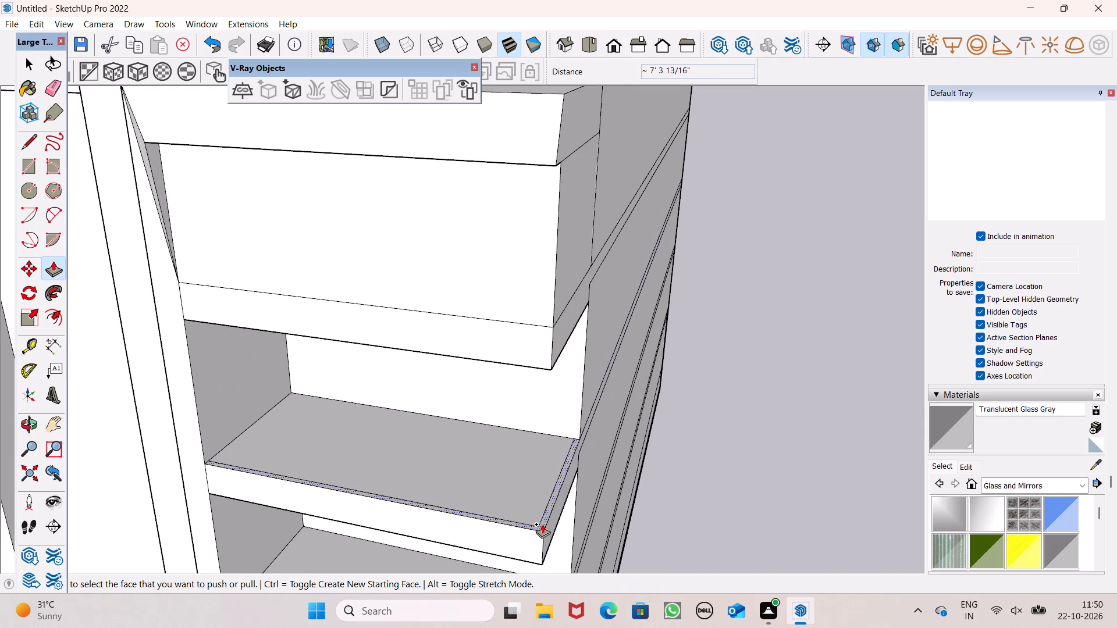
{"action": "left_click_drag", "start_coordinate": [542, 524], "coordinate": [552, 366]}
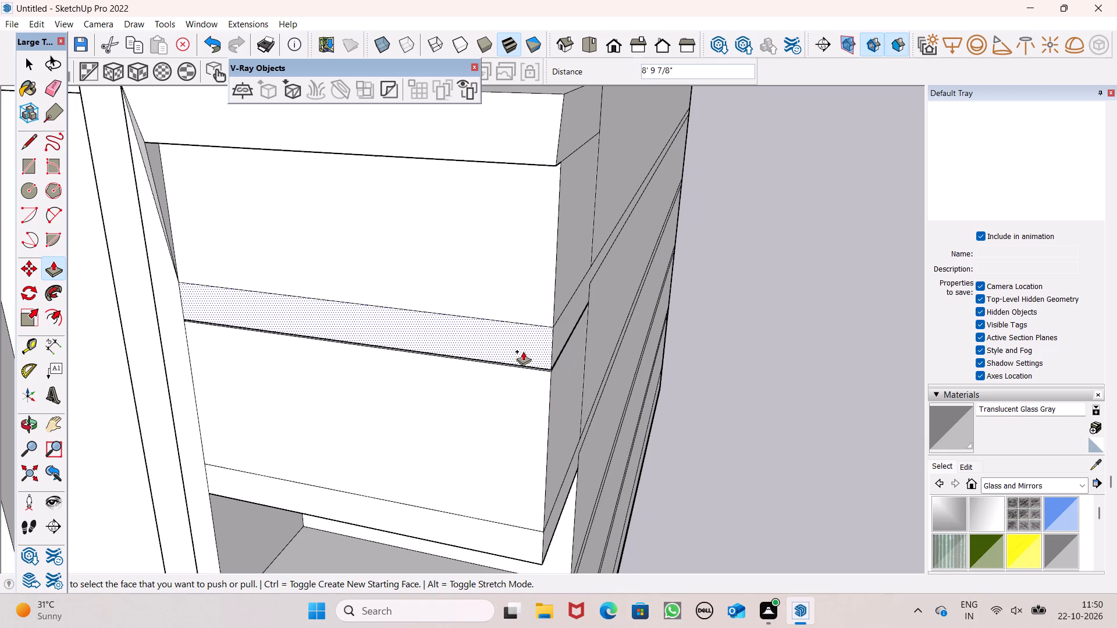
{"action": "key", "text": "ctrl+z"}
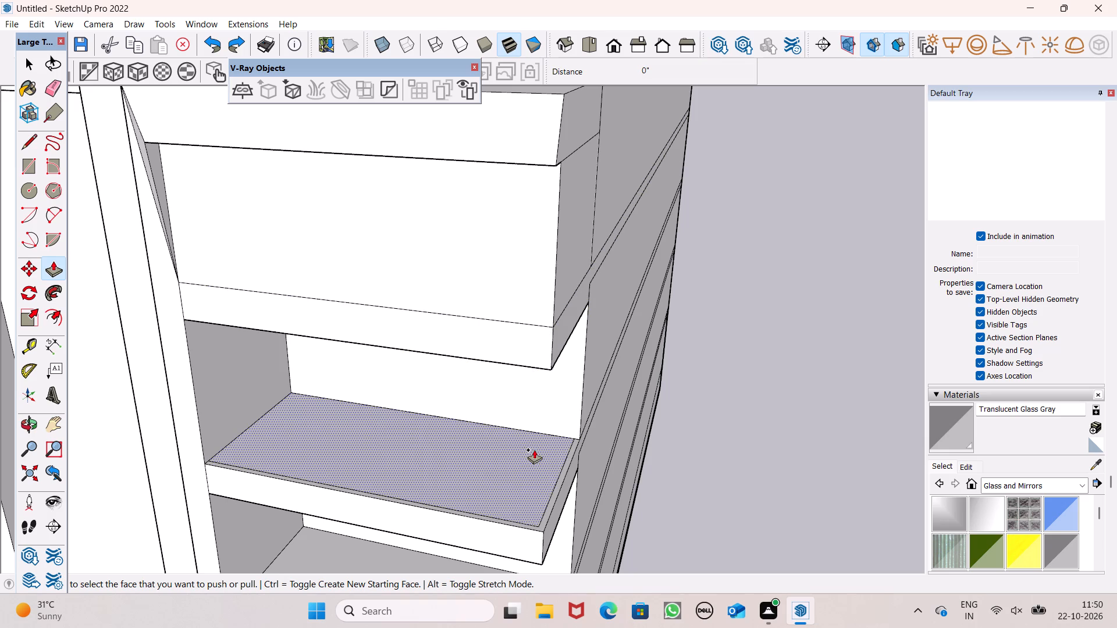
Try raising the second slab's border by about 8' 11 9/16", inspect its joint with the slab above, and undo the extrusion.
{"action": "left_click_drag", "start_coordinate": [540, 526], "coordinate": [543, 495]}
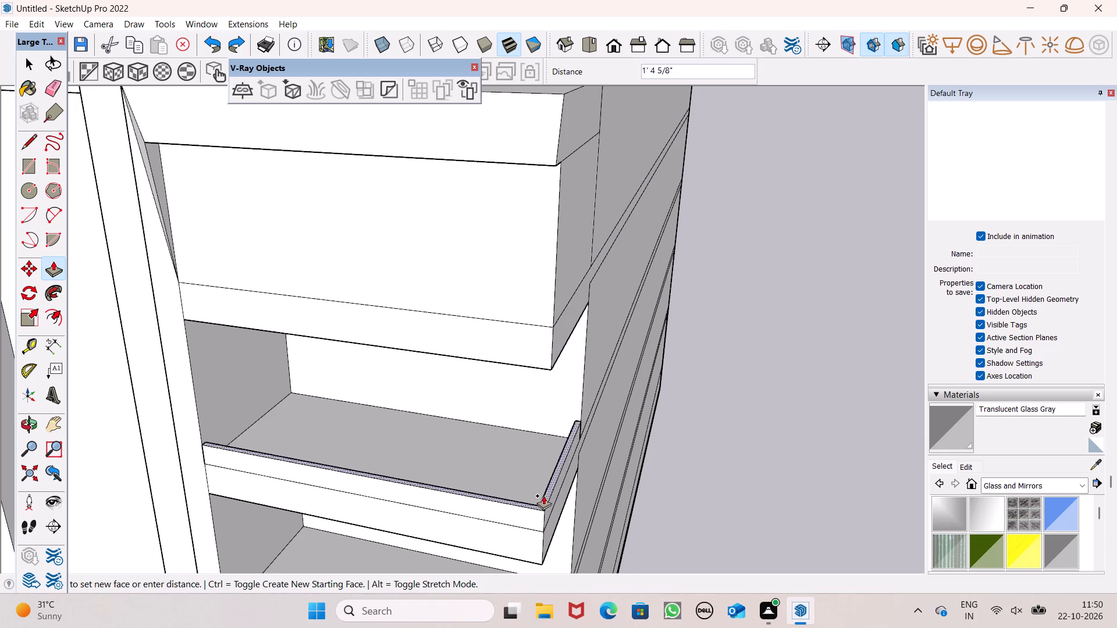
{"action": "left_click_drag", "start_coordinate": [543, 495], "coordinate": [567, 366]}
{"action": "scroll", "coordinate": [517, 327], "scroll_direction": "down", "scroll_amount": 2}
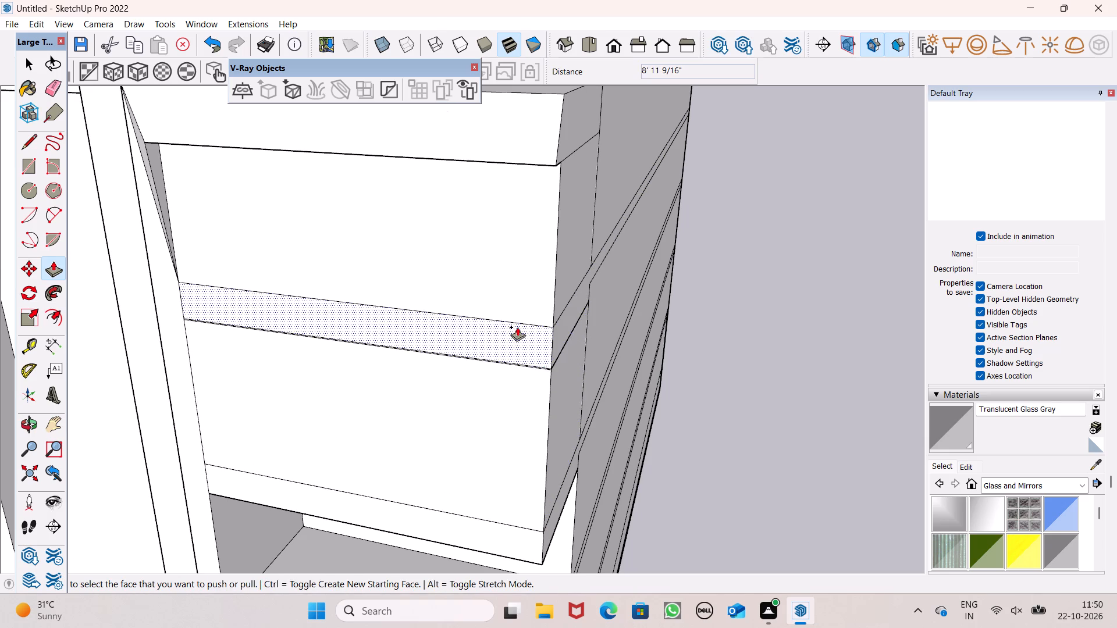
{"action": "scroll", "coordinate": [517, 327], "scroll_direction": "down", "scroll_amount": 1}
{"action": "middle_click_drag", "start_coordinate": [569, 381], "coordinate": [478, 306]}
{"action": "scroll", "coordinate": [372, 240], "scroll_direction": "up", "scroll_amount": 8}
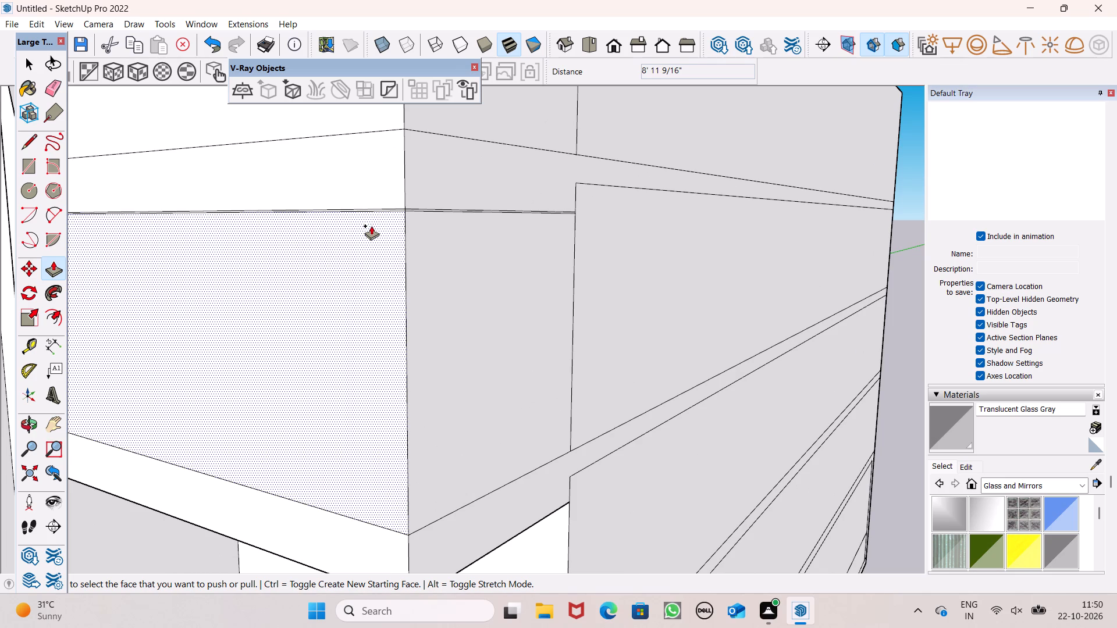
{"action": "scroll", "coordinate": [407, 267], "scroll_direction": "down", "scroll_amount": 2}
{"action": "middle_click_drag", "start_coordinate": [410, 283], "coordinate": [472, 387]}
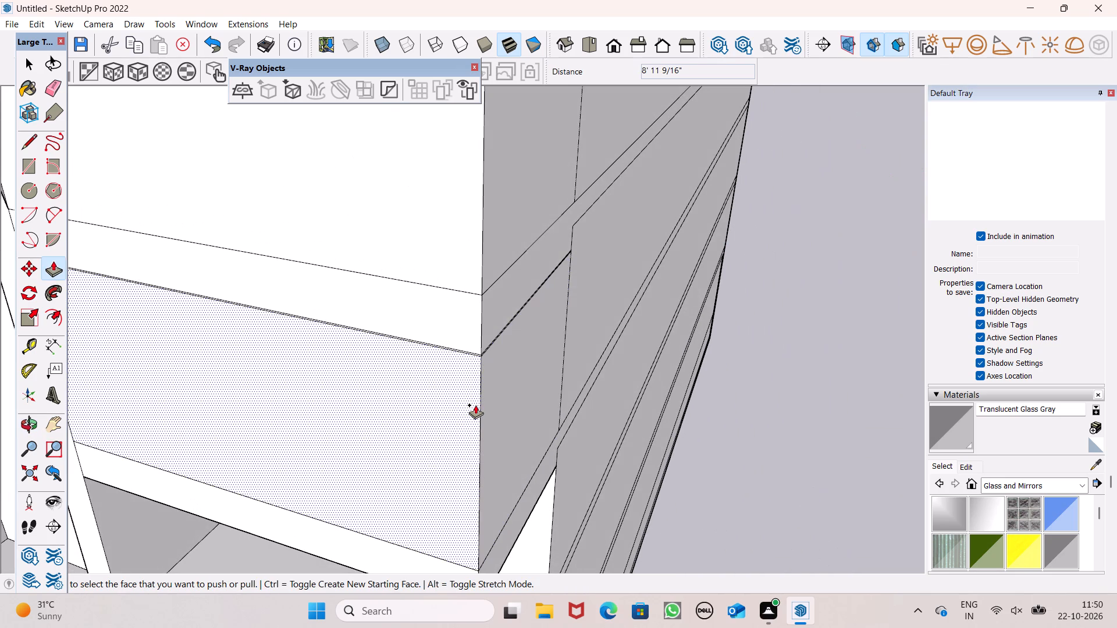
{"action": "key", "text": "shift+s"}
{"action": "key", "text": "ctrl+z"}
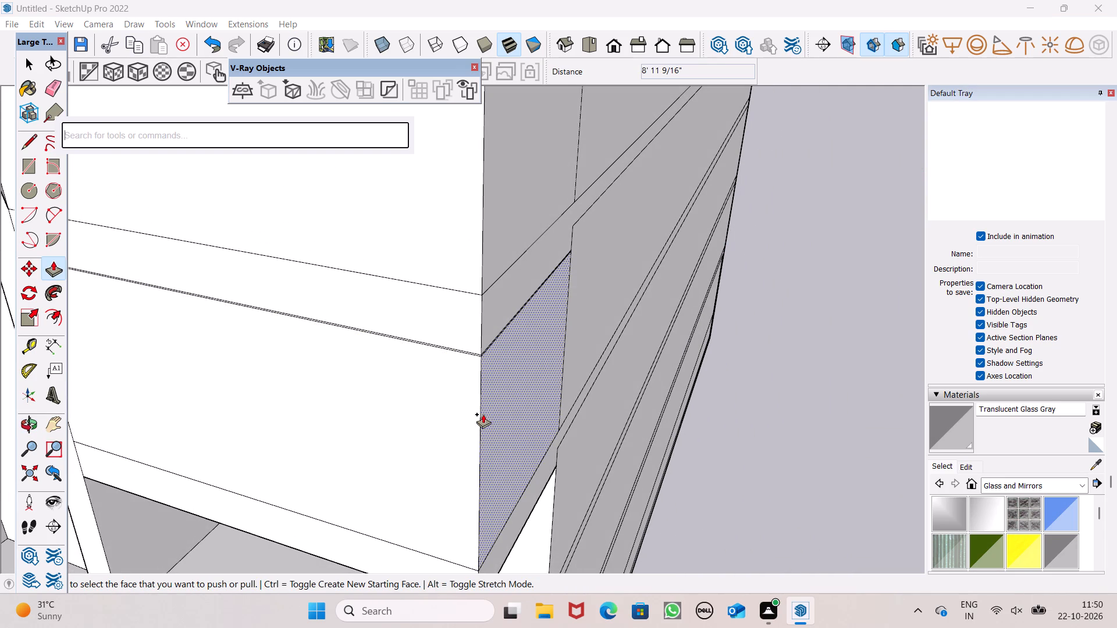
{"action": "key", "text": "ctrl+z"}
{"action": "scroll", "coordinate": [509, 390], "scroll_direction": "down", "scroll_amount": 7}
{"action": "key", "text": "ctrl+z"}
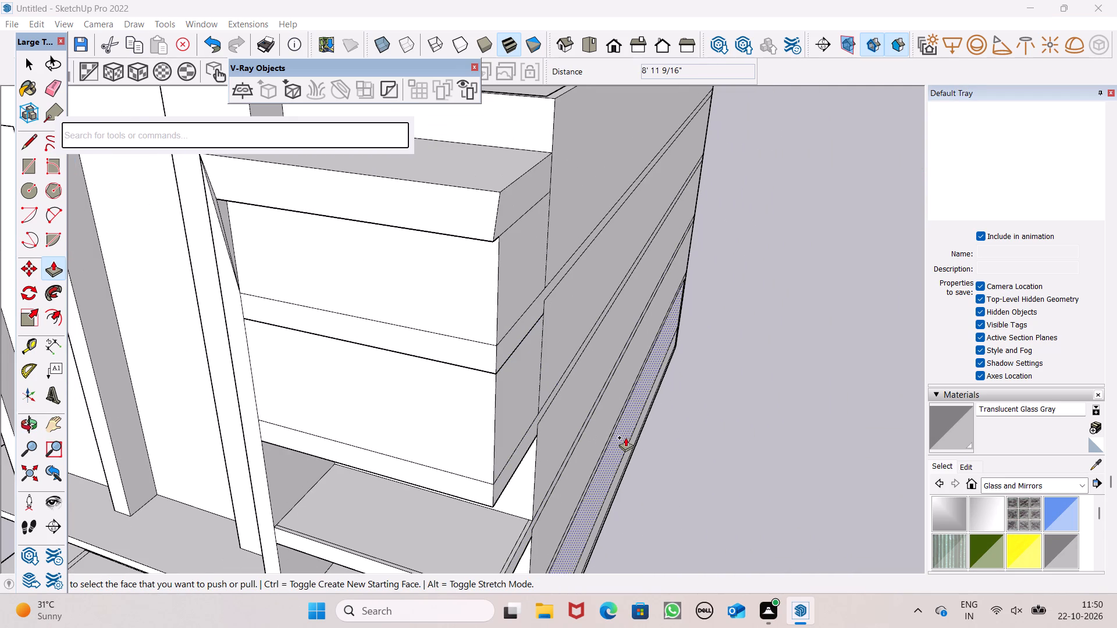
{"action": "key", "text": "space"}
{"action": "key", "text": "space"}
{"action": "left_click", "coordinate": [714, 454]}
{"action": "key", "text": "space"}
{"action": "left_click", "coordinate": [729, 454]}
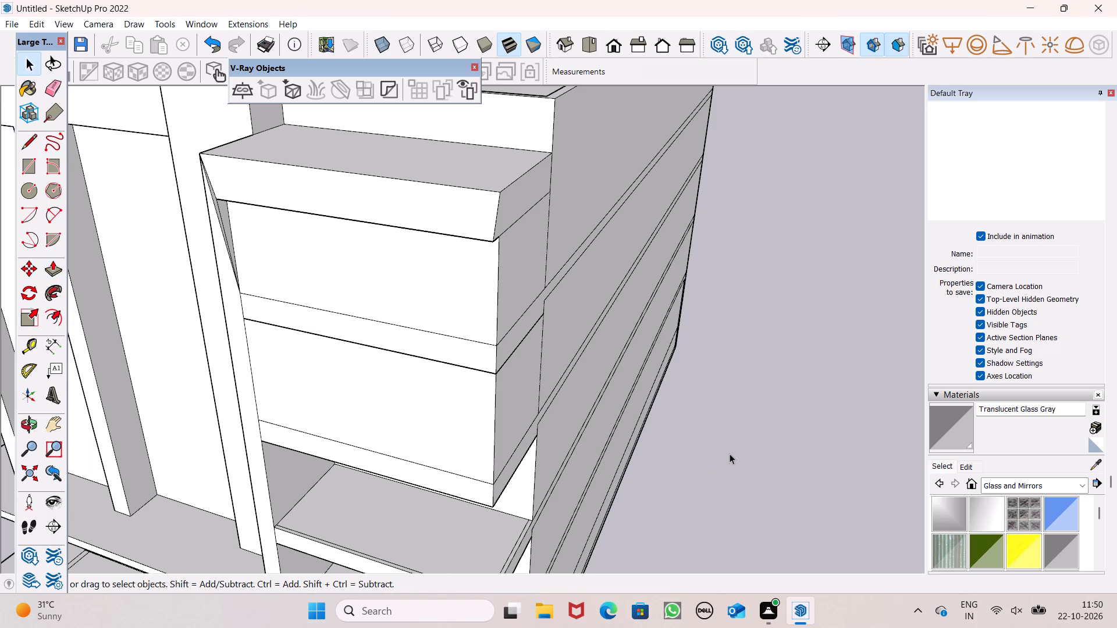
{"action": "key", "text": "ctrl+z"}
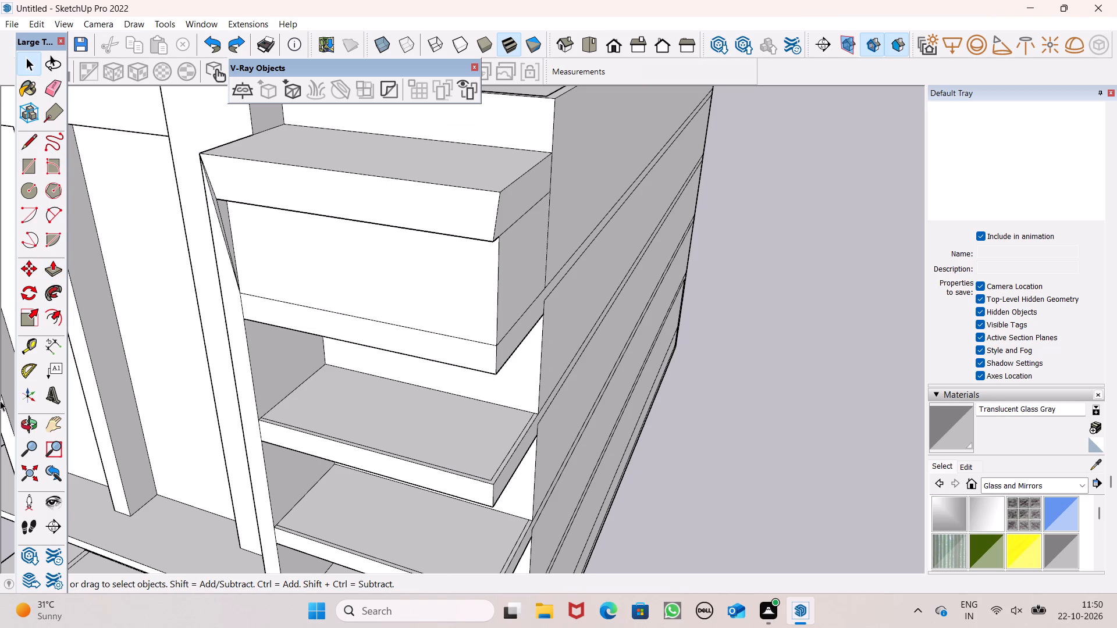
Push/Pull the 4" border of the second slab below the canopy up to the underside of the slab above.
{"action": "left_click", "coordinate": [55, 272]}
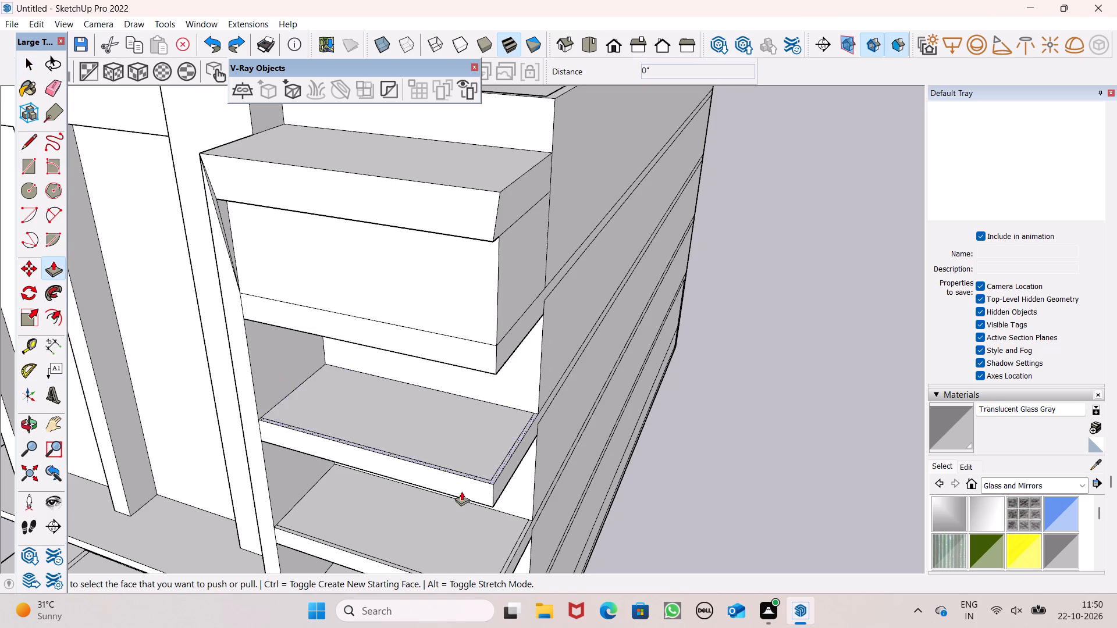
{"action": "middle_click_drag", "start_coordinate": [484, 497], "coordinate": [574, 564]}
{"action": "scroll", "coordinate": [574, 575], "scroll_direction": "up", "scroll_amount": 1}
{"action": "scroll", "coordinate": [440, 502], "scroll_direction": "up", "scroll_amount": 5}
{"action": "scroll", "coordinate": [635, 510], "scroll_direction": "down", "scroll_amount": 2}
{"action": "scroll", "coordinate": [750, 526], "scroll_direction": "up", "scroll_amount": 3}
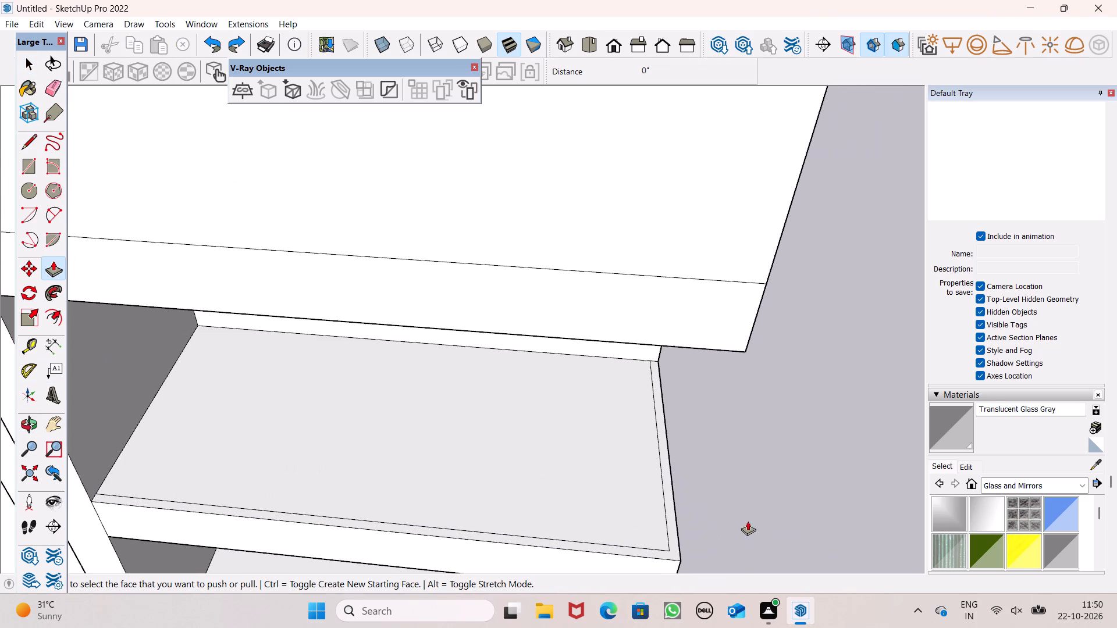
{"action": "scroll", "coordinate": [688, 461], "scroll_direction": "down", "scroll_amount": 2}
{"action": "middle_click_drag", "start_coordinate": [760, 505], "coordinate": [682, 501]}
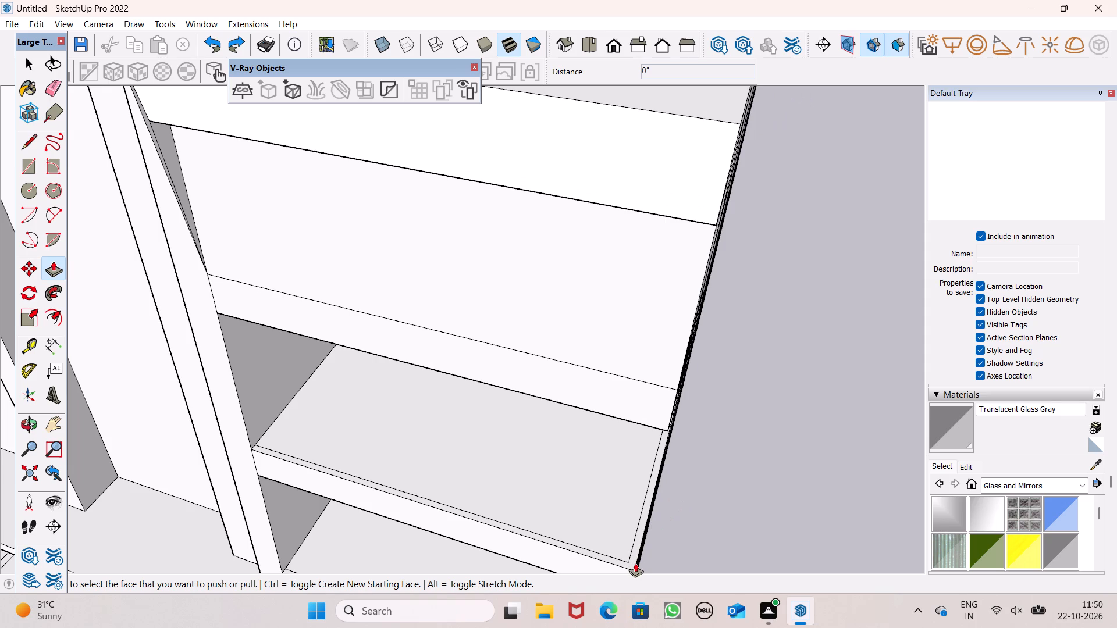
{"action": "left_click_drag", "start_coordinate": [632, 562], "coordinate": [650, 442]}
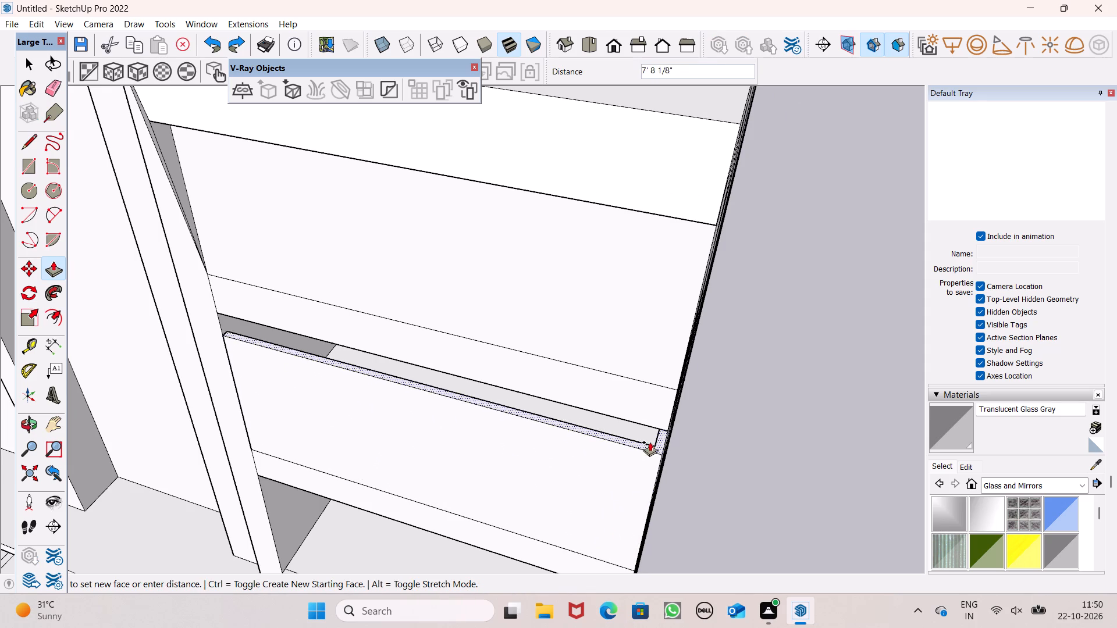
{"action": "left_click_drag", "start_coordinate": [650, 442], "coordinate": [654, 426]}
Push/Pull the third slab's 4" border up about 8' 11 15/16" to the underside of the slab above.
{"action": "scroll", "coordinate": [538, 344], "scroll_direction": "down", "scroll_amount": 13}
{"action": "scroll", "coordinate": [574, 465], "scroll_direction": "up", "scroll_amount": 12}
{"action": "left_click_drag", "start_coordinate": [569, 477], "coordinate": [580, 421]}
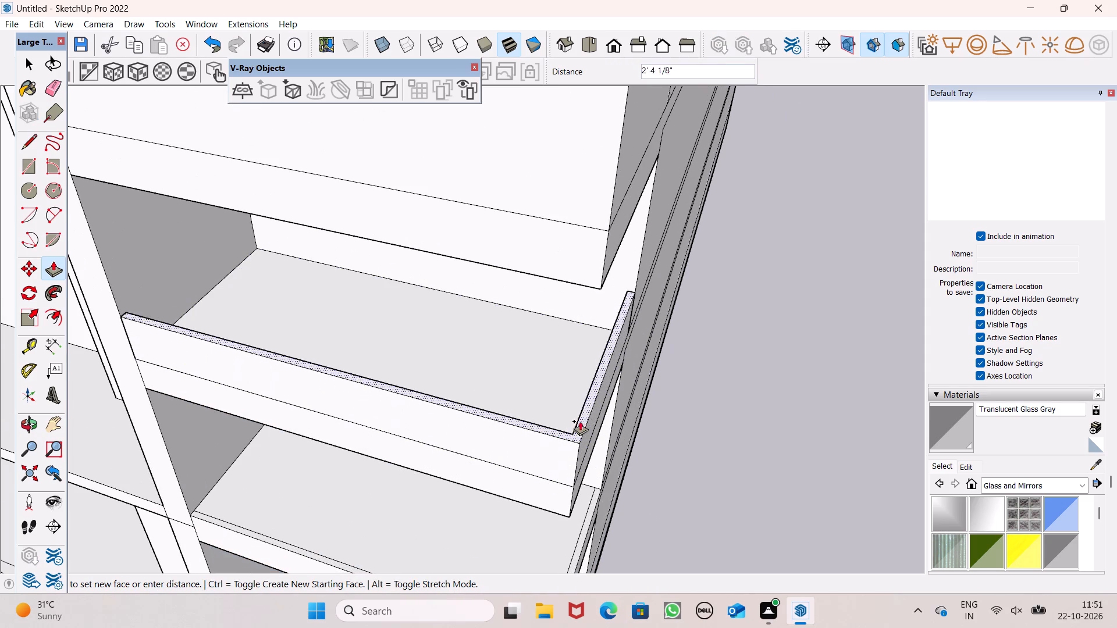
{"action": "left_click_drag", "start_coordinate": [580, 421], "coordinate": [580, 282]}
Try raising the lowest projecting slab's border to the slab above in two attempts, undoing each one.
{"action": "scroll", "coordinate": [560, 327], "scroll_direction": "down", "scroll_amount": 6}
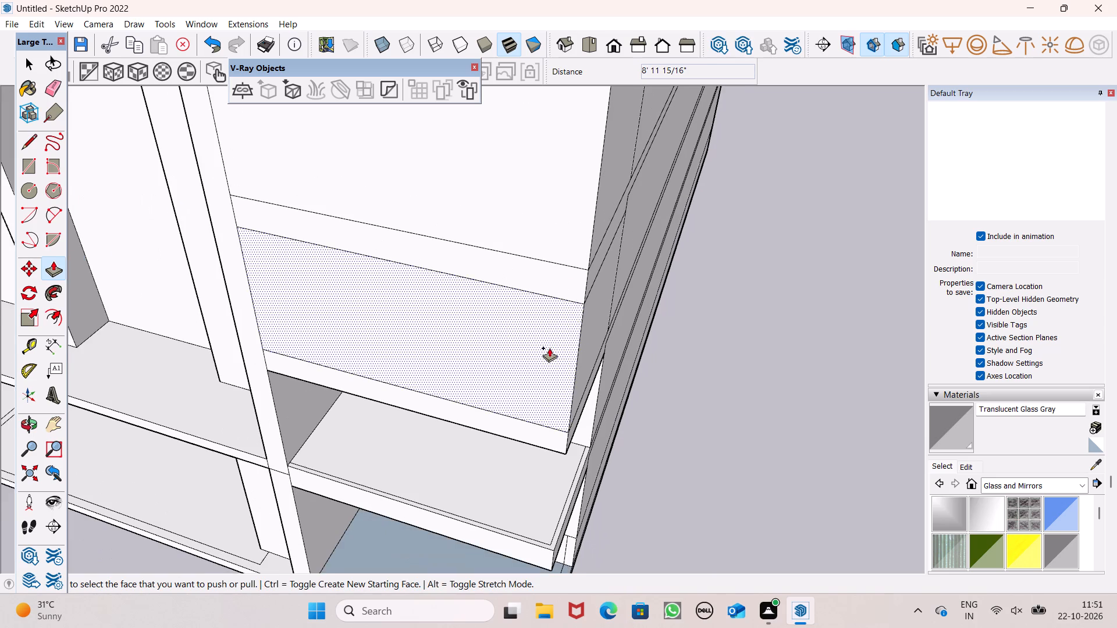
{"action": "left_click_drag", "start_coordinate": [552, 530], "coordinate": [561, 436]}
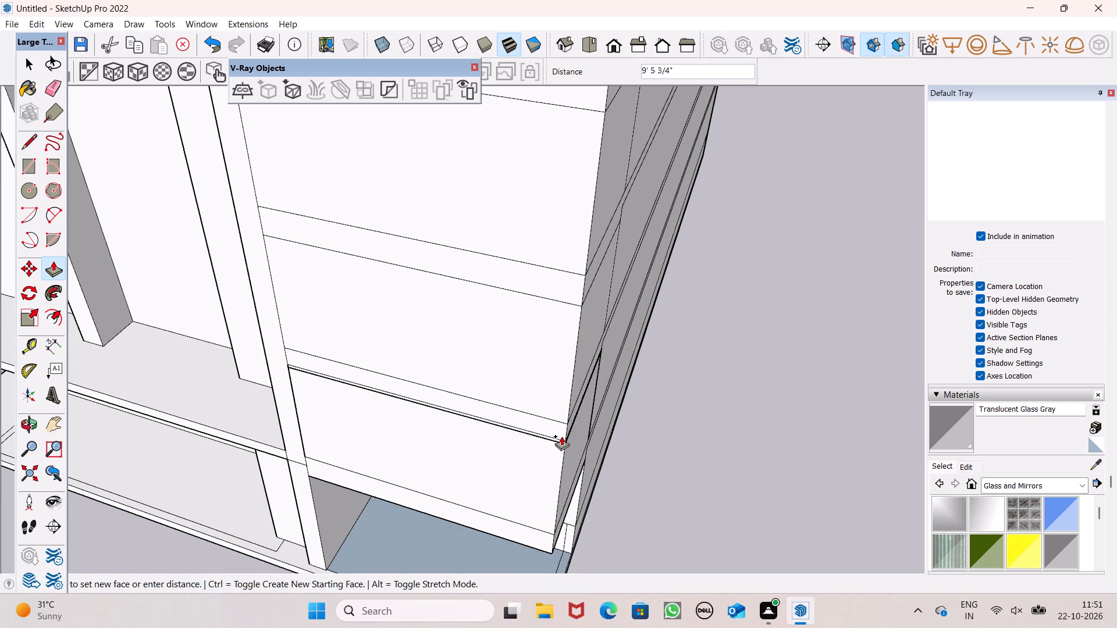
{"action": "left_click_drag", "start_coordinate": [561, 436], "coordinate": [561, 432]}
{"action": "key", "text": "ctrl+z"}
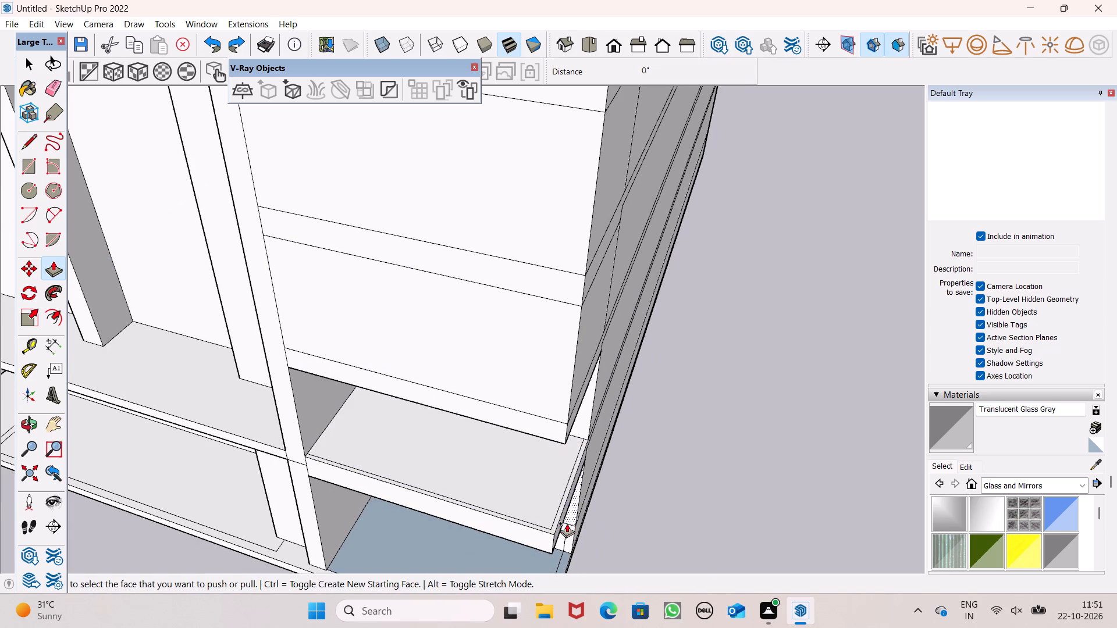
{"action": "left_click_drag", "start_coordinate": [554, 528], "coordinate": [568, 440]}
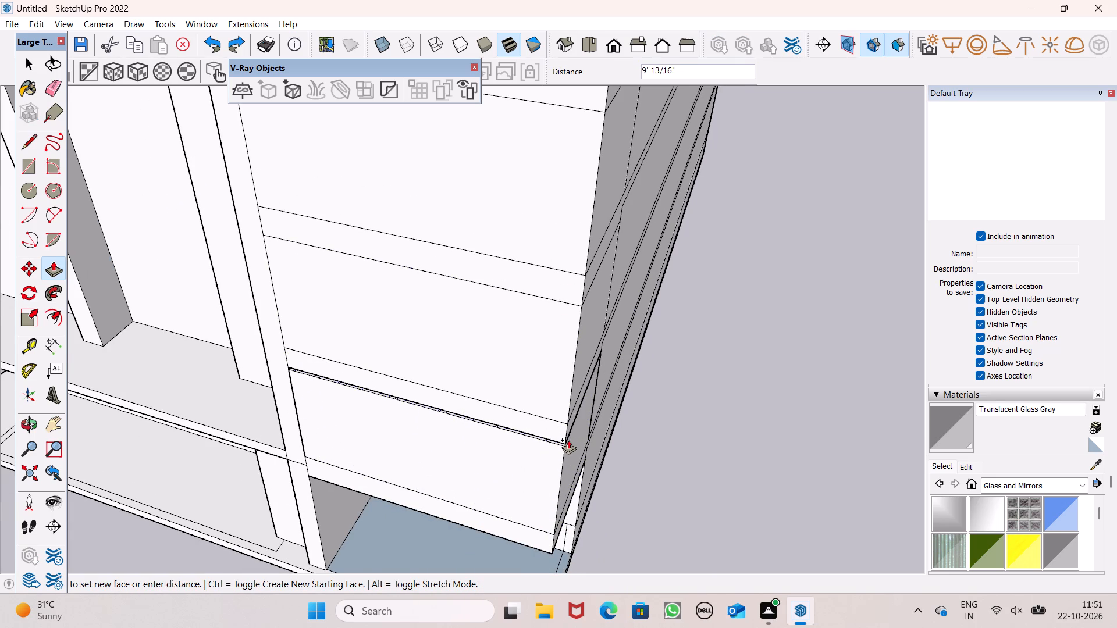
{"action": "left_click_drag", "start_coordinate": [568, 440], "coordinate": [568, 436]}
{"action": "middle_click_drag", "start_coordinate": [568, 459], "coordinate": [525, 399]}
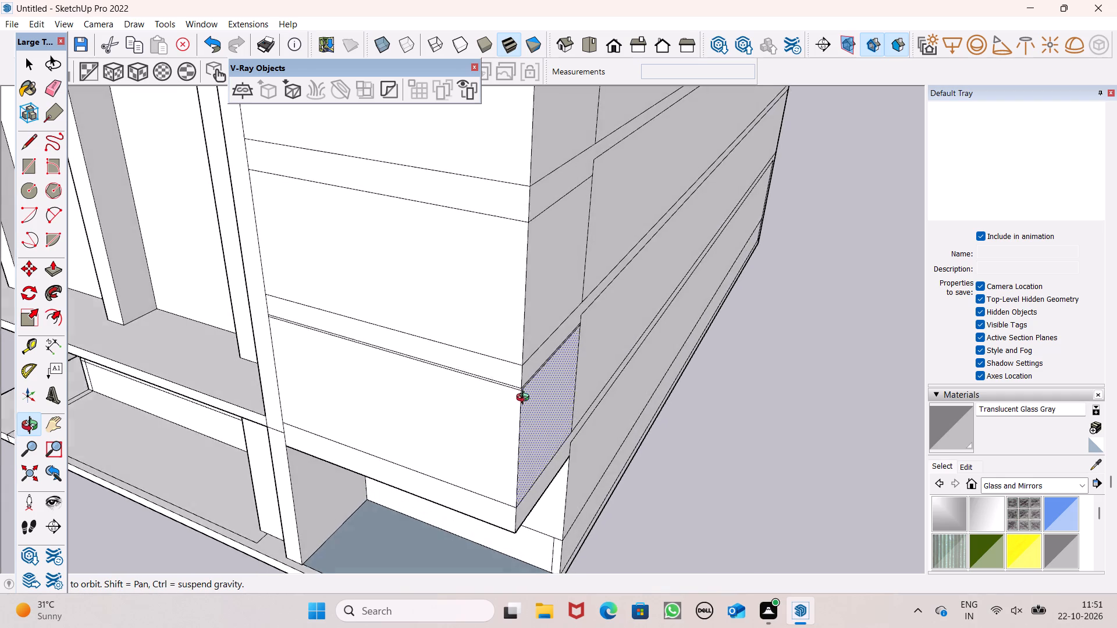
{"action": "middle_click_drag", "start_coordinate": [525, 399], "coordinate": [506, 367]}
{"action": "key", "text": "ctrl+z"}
Push/Pull the lowest projecting slab's 4" border up to the underside of the slab above.
{"action": "scroll", "coordinate": [490, 466], "scroll_direction": "up", "scroll_amount": 6}
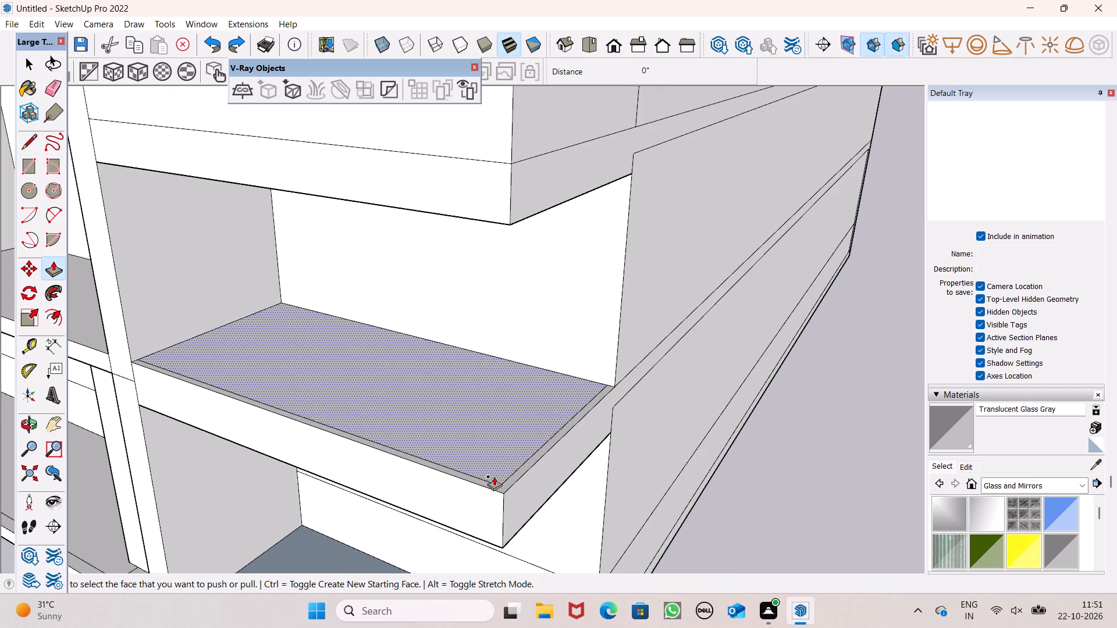
{"action": "left_click_drag", "start_coordinate": [502, 490], "coordinate": [475, 234]}
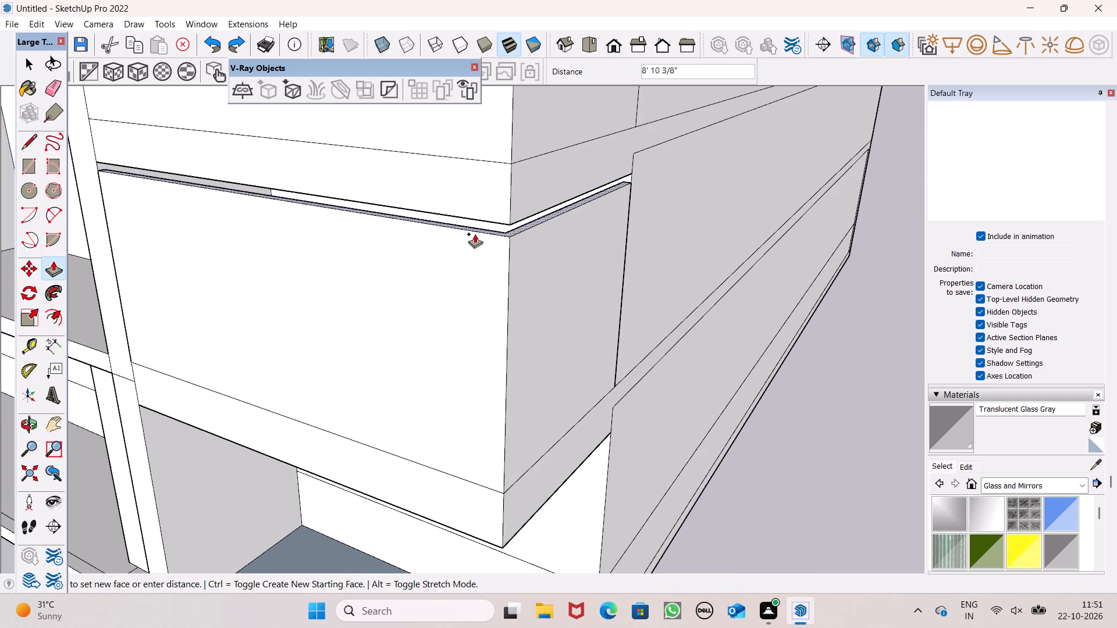
{"action": "left_click_drag", "start_coordinate": [475, 234], "coordinate": [482, 222]}
{"action": "key", "text": "space"}
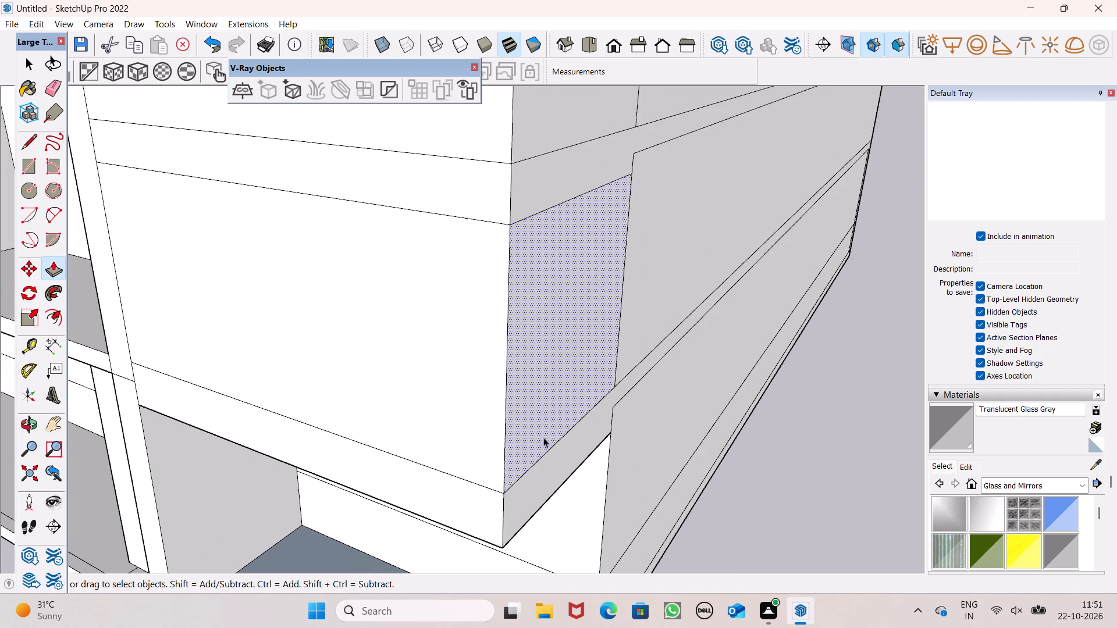
Examine the corner bay's raised front and side walls and the open ground-level part beneath them.
{"action": "scroll", "coordinate": [534, 458], "scroll_direction": "down", "scroll_amount": 10}
{"action": "middle_click_drag", "start_coordinate": [522, 446], "coordinate": [570, 434]}
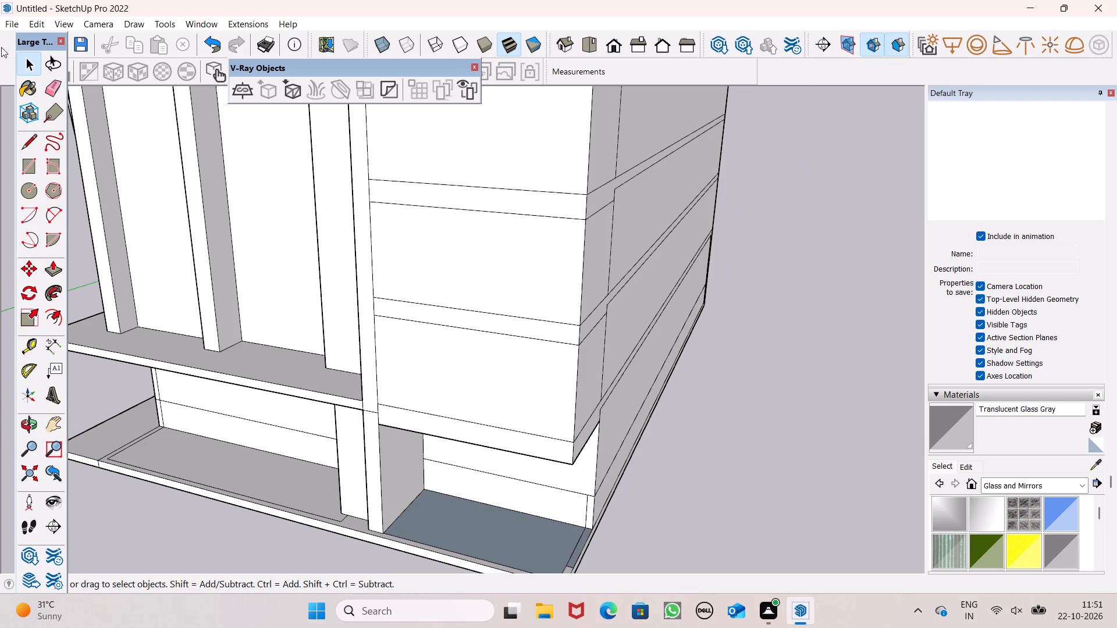
{"action": "left_click", "coordinate": [49, 273]}
{"action": "scroll", "coordinate": [319, 342], "scroll_direction": "down", "scroll_amount": 1}
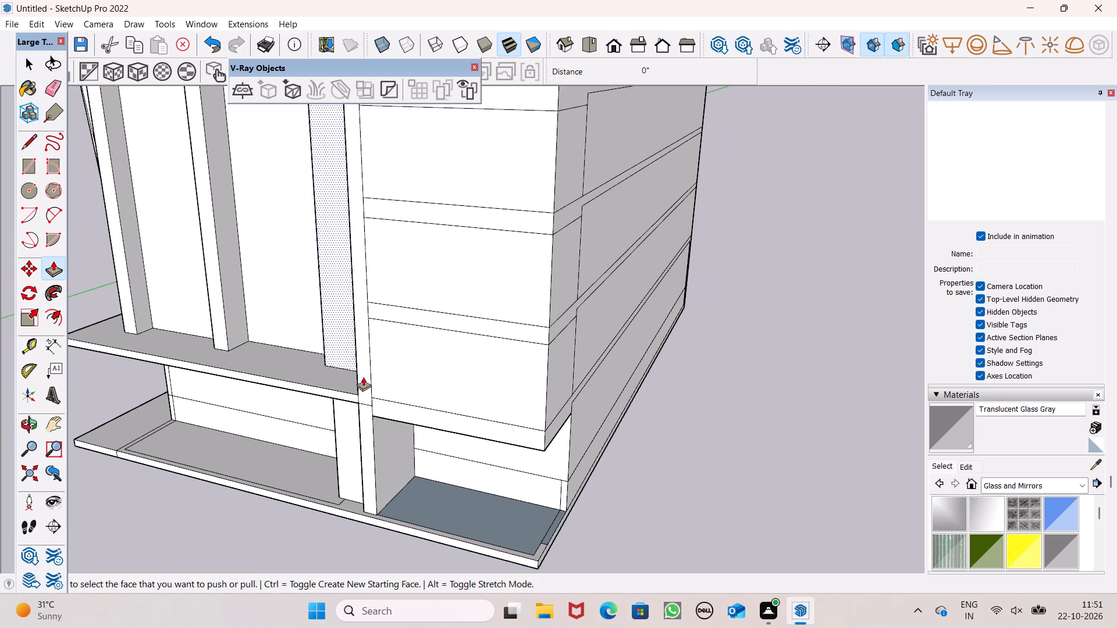
{"action": "middle_click_drag", "start_coordinate": [459, 424], "coordinate": [333, 460]}
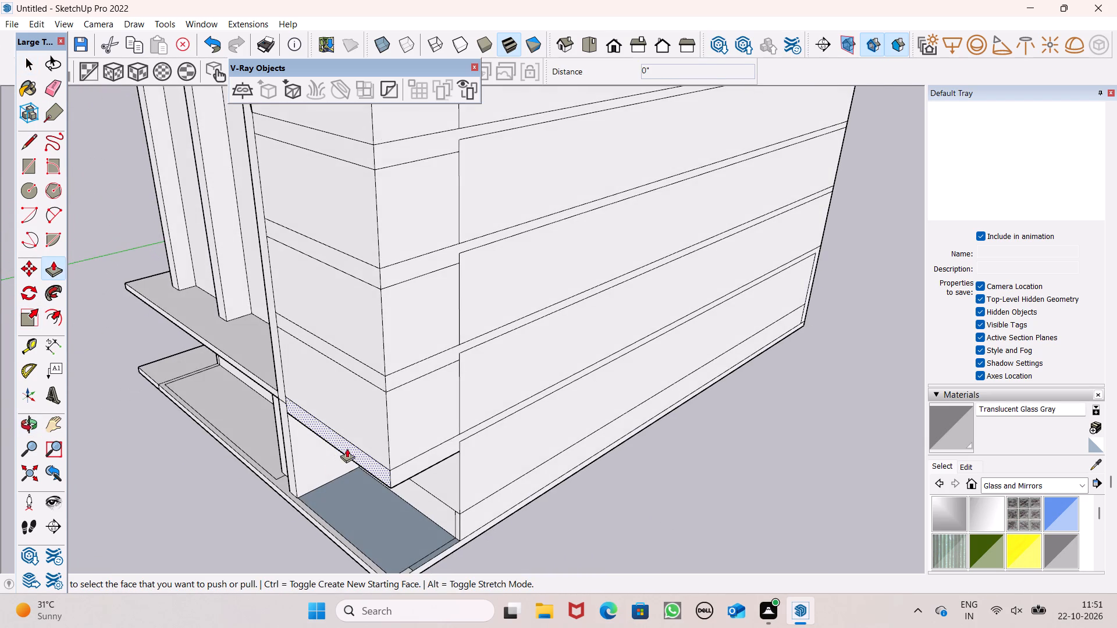
{"action": "scroll", "coordinate": [350, 445], "scroll_direction": "up", "scroll_amount": 2}
{"action": "scroll", "coordinate": [400, 342], "scroll_direction": "up", "scroll_amount": 5}
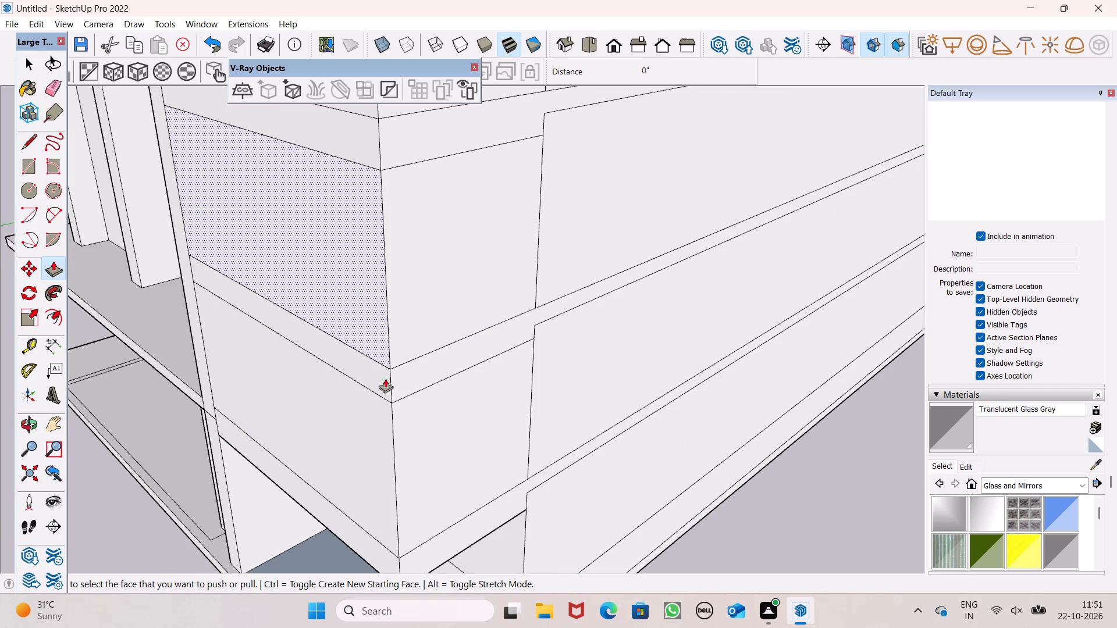
{"action": "scroll", "coordinate": [442, 367], "scroll_direction": "down", "scroll_amount": 4}
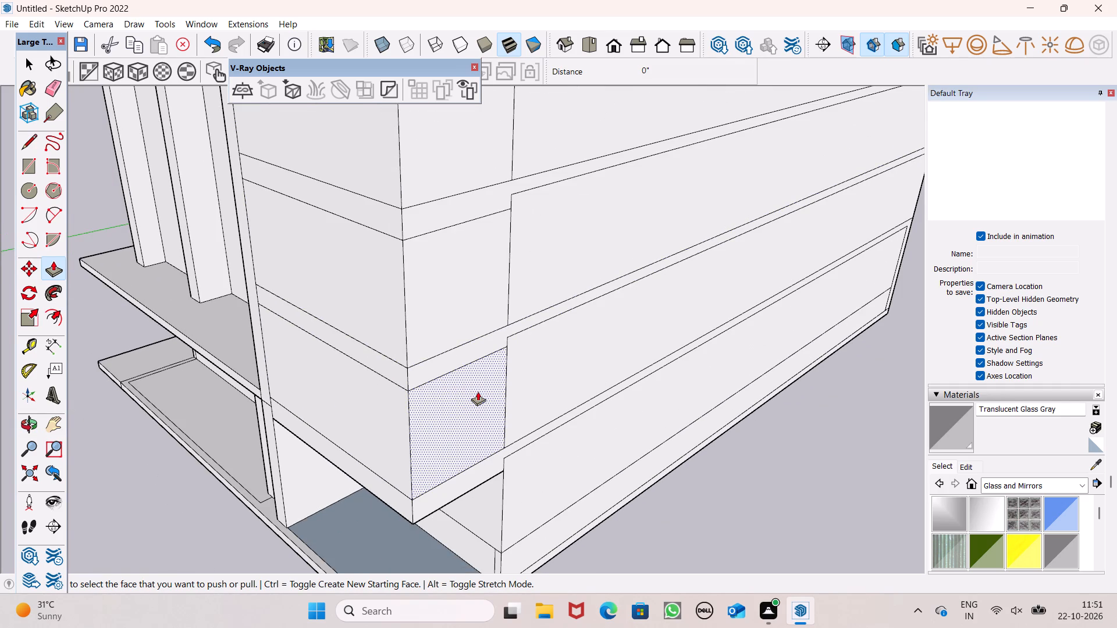
Push/Pull the front edge band of the corner bay's lowest projecting slab outward about 8 1/4".
{"action": "middle_click_drag", "start_coordinate": [374, 494], "coordinate": [374, 494]}
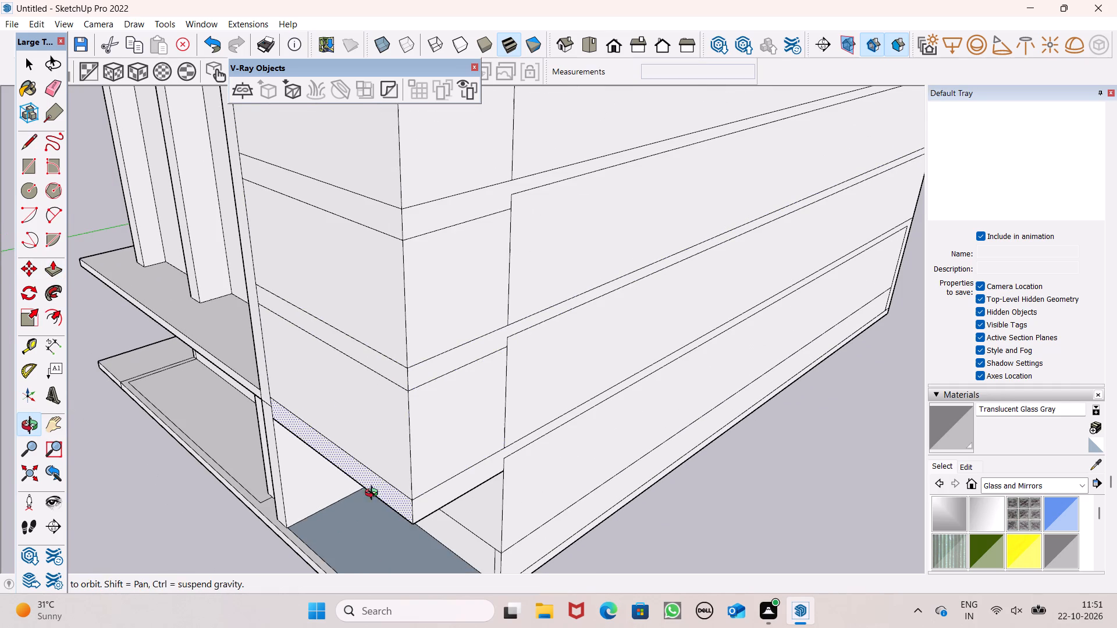
{"action": "middle_click_drag", "start_coordinate": [374, 494], "coordinate": [410, 483]}
{"action": "scroll", "coordinate": [429, 502], "scroll_direction": "up", "scroll_amount": 4}
{"action": "left_click_drag", "start_coordinate": [454, 488], "coordinate": [454, 499]}
{"action": "double_click", "coordinate": [454, 499]}
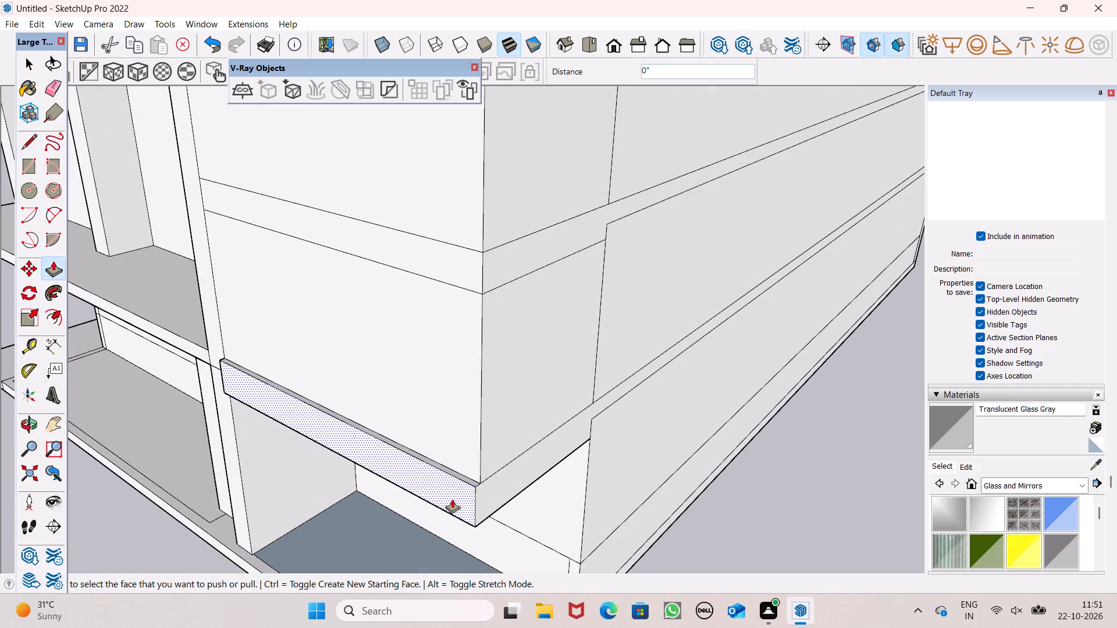
Push/Pull the front edge bands of the next three slabs above outward 8 1/4", flush with the band beneath each.
{"action": "scroll", "coordinate": [508, 463], "scroll_direction": "down", "scroll_amount": 3}
{"action": "middle_click_drag", "start_coordinate": [521, 463], "coordinate": [569, 497]}
{"action": "scroll", "coordinate": [568, 496], "scroll_direction": "up", "scroll_amount": 1}
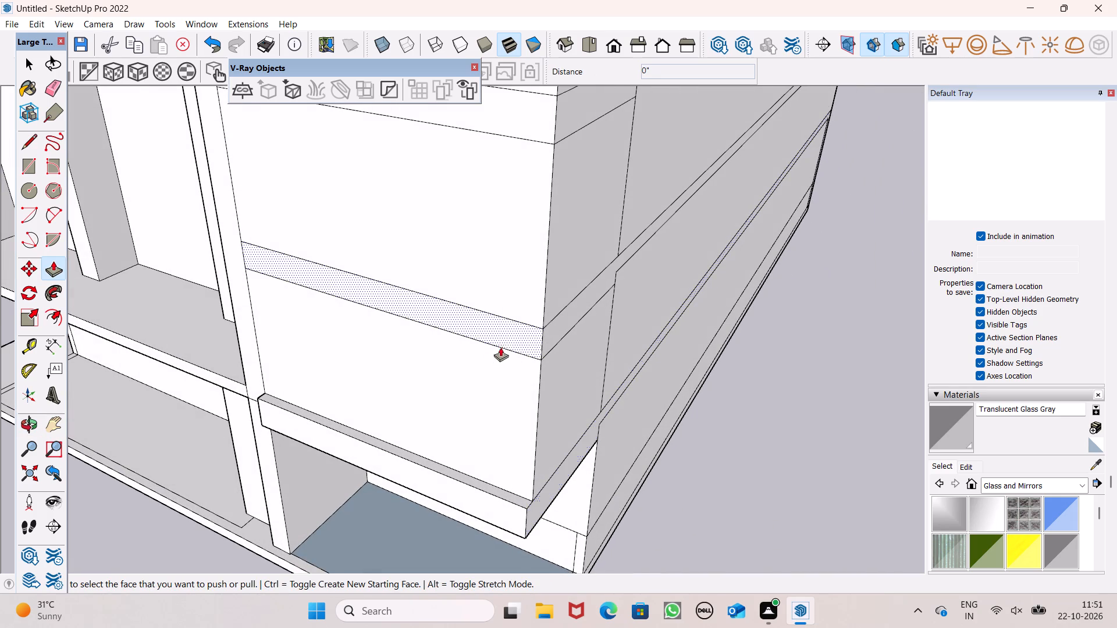
{"action": "left_click_drag", "start_coordinate": [502, 340], "coordinate": [475, 487]}
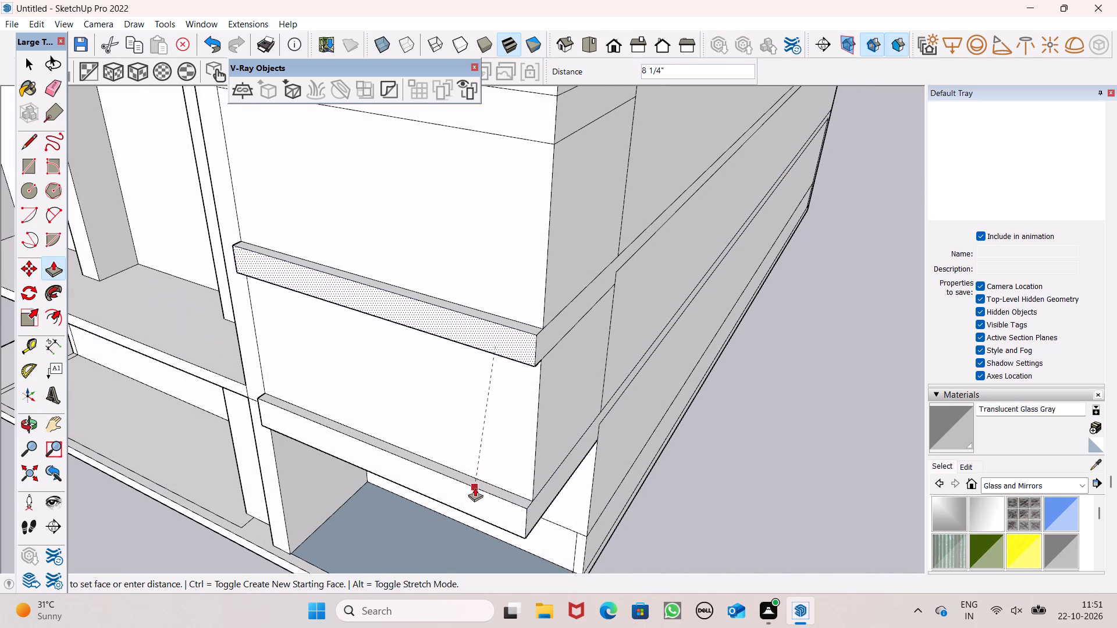
{"action": "left_click_drag", "start_coordinate": [475, 487], "coordinate": [475, 488]}
{"action": "scroll", "coordinate": [490, 427], "scroll_direction": "down", "scroll_amount": 7}
{"action": "scroll", "coordinate": [476, 298], "scroll_direction": "up", "scroll_amount": 4}
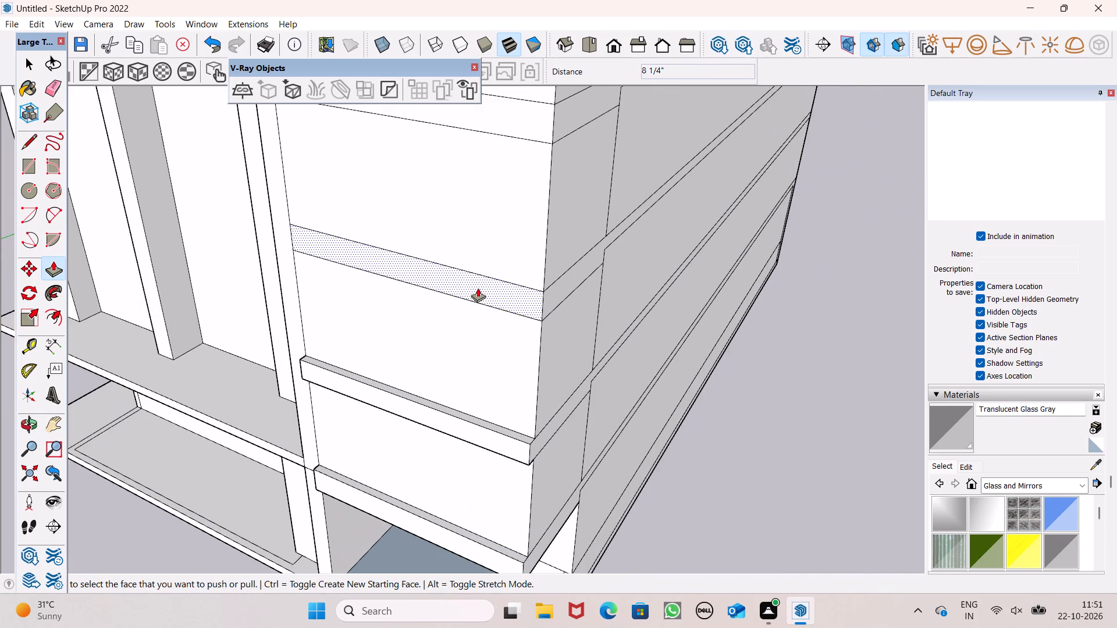
{"action": "left_click_drag", "start_coordinate": [485, 293], "coordinate": [482, 429]}
{"action": "scroll", "coordinate": [496, 365], "scroll_direction": "down", "scroll_amount": 6}
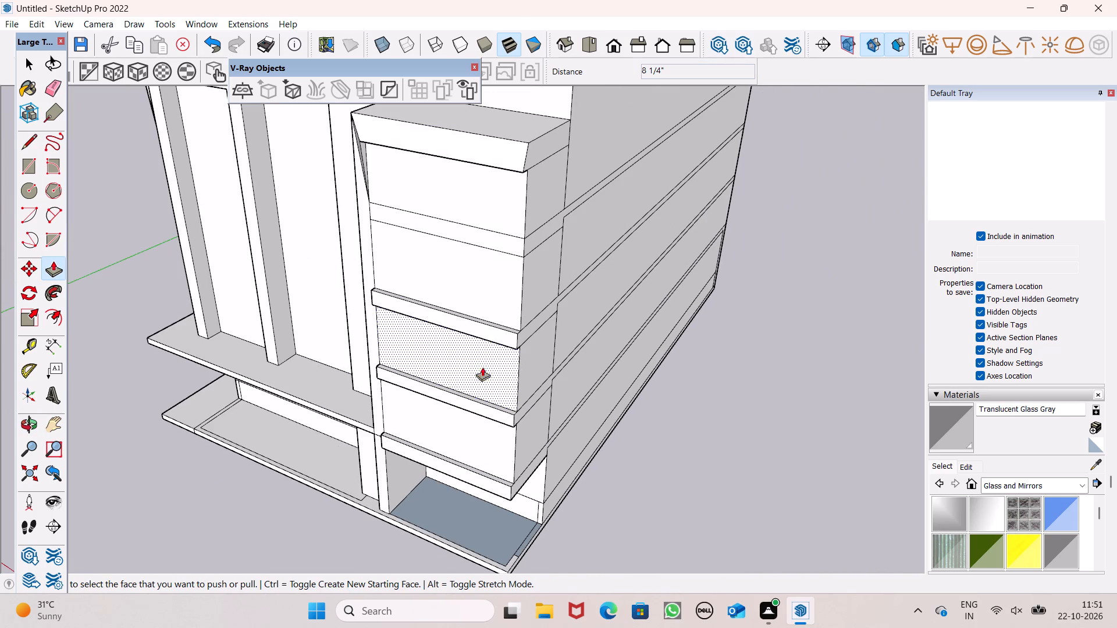
{"action": "left_click_drag", "start_coordinate": [495, 240], "coordinate": [496, 330]}
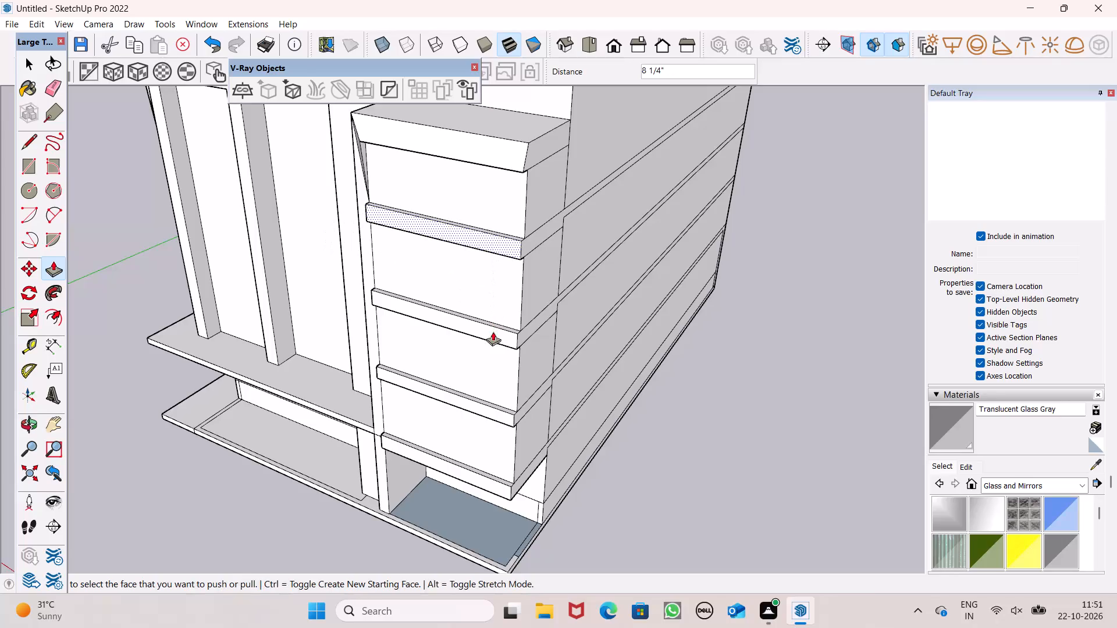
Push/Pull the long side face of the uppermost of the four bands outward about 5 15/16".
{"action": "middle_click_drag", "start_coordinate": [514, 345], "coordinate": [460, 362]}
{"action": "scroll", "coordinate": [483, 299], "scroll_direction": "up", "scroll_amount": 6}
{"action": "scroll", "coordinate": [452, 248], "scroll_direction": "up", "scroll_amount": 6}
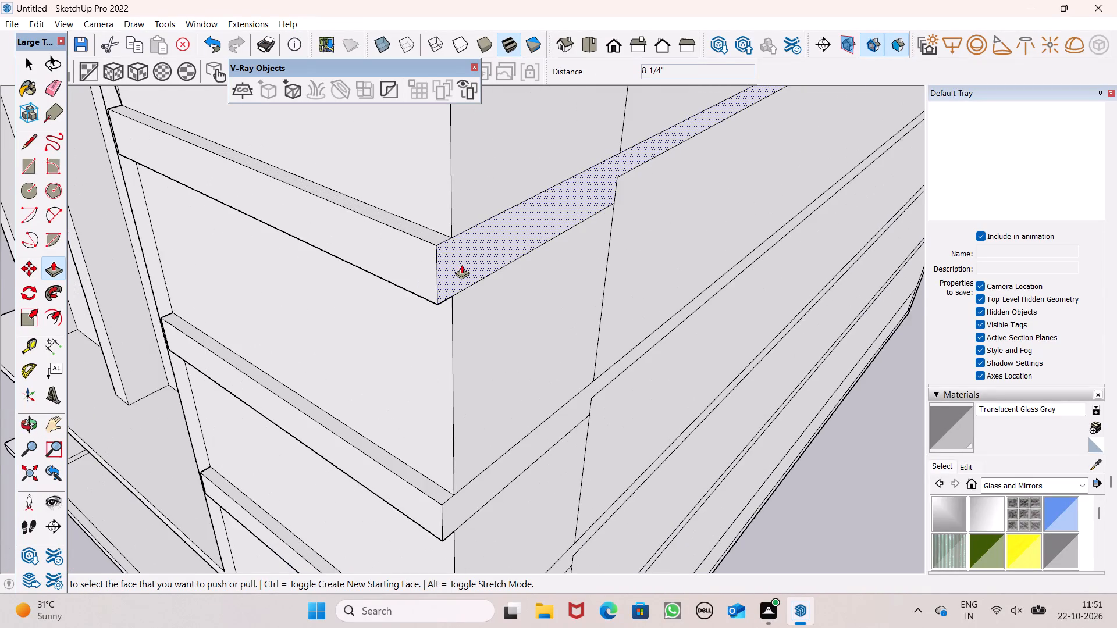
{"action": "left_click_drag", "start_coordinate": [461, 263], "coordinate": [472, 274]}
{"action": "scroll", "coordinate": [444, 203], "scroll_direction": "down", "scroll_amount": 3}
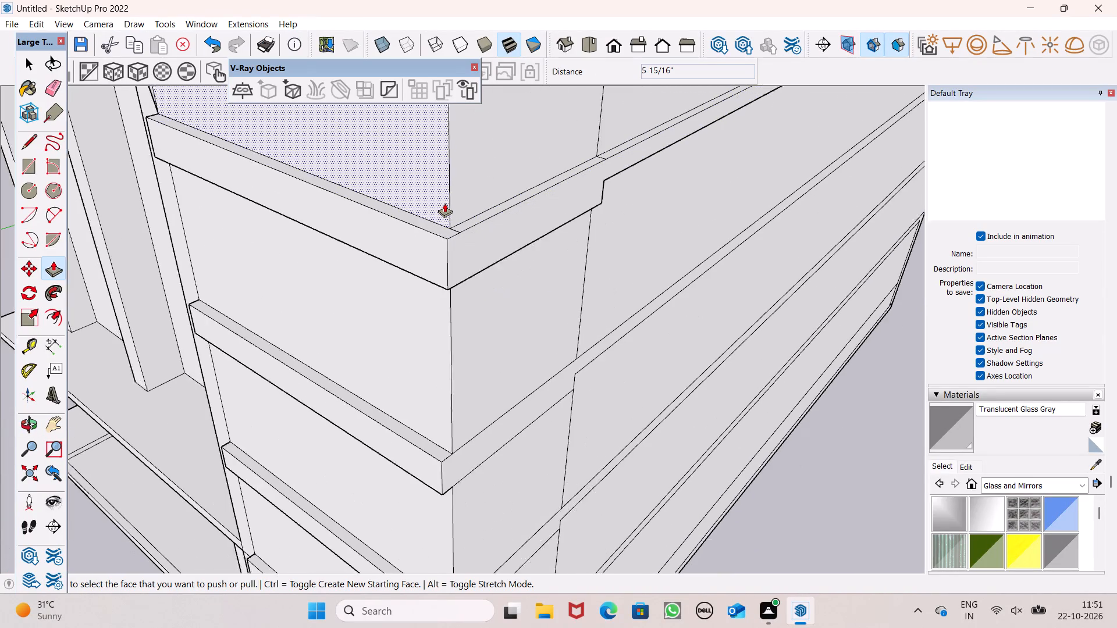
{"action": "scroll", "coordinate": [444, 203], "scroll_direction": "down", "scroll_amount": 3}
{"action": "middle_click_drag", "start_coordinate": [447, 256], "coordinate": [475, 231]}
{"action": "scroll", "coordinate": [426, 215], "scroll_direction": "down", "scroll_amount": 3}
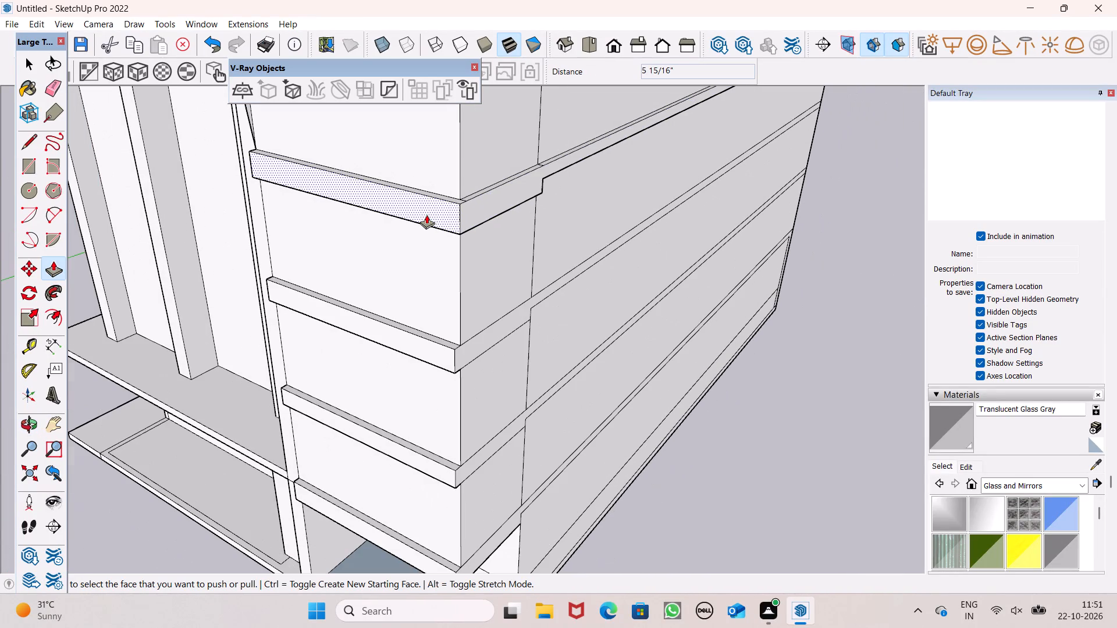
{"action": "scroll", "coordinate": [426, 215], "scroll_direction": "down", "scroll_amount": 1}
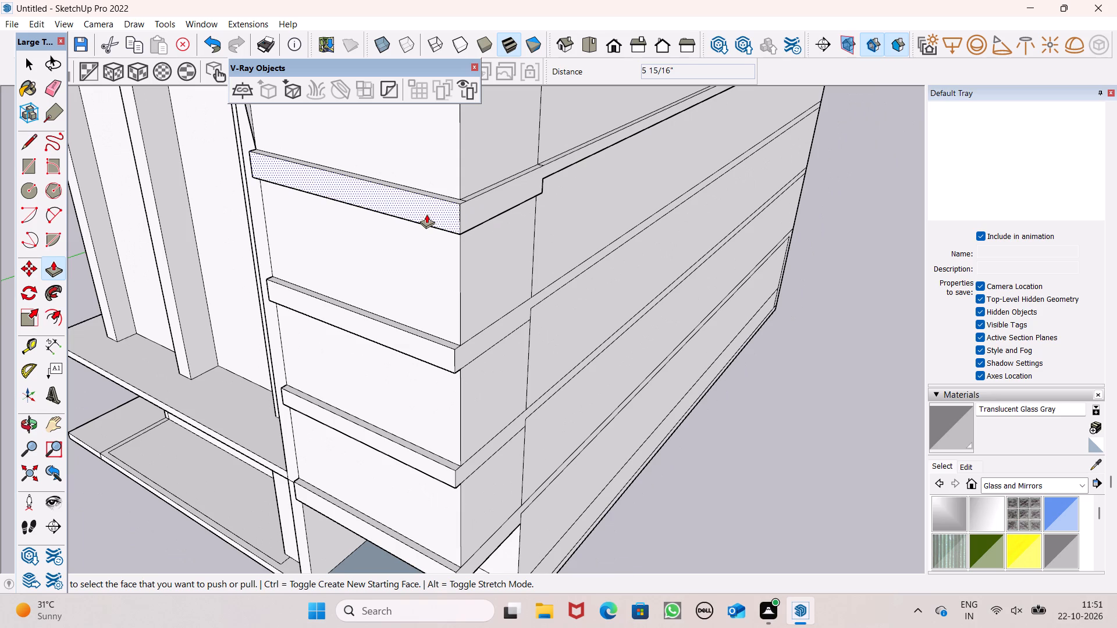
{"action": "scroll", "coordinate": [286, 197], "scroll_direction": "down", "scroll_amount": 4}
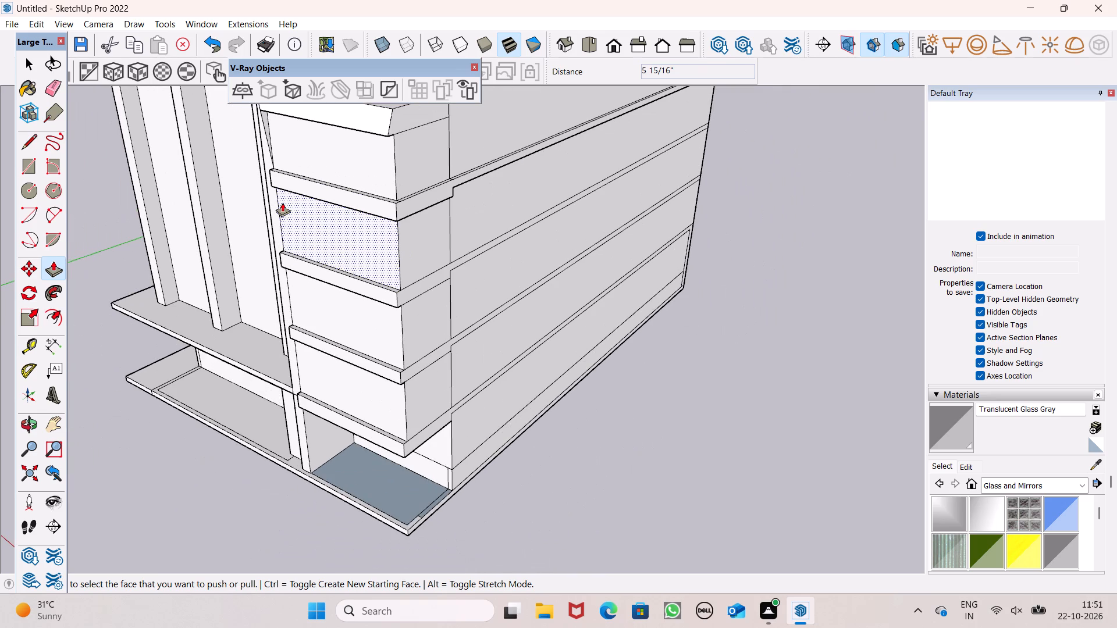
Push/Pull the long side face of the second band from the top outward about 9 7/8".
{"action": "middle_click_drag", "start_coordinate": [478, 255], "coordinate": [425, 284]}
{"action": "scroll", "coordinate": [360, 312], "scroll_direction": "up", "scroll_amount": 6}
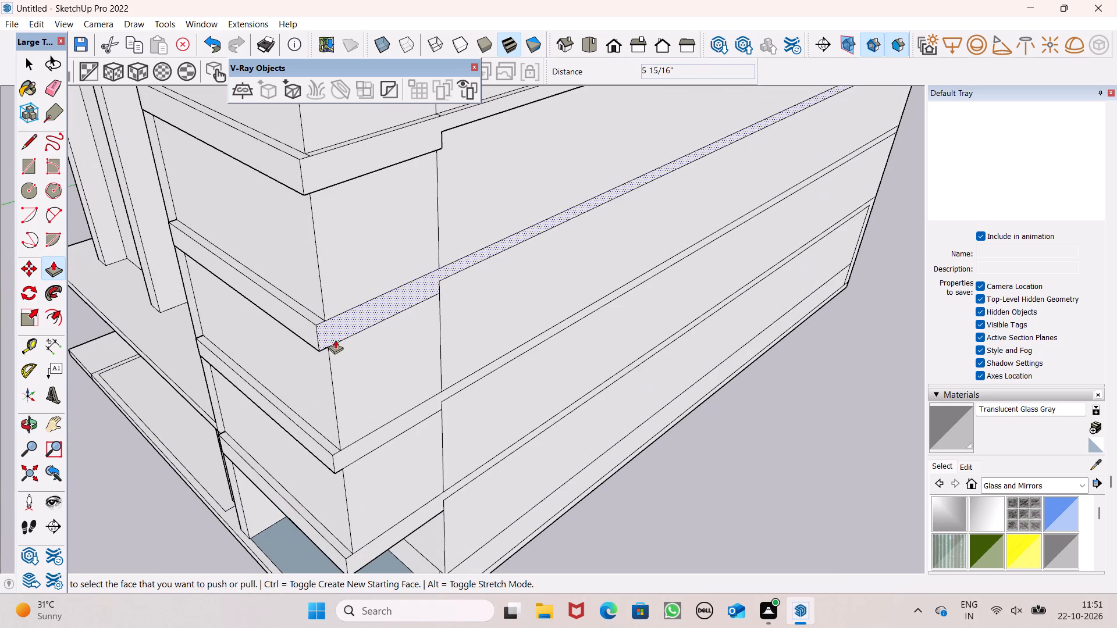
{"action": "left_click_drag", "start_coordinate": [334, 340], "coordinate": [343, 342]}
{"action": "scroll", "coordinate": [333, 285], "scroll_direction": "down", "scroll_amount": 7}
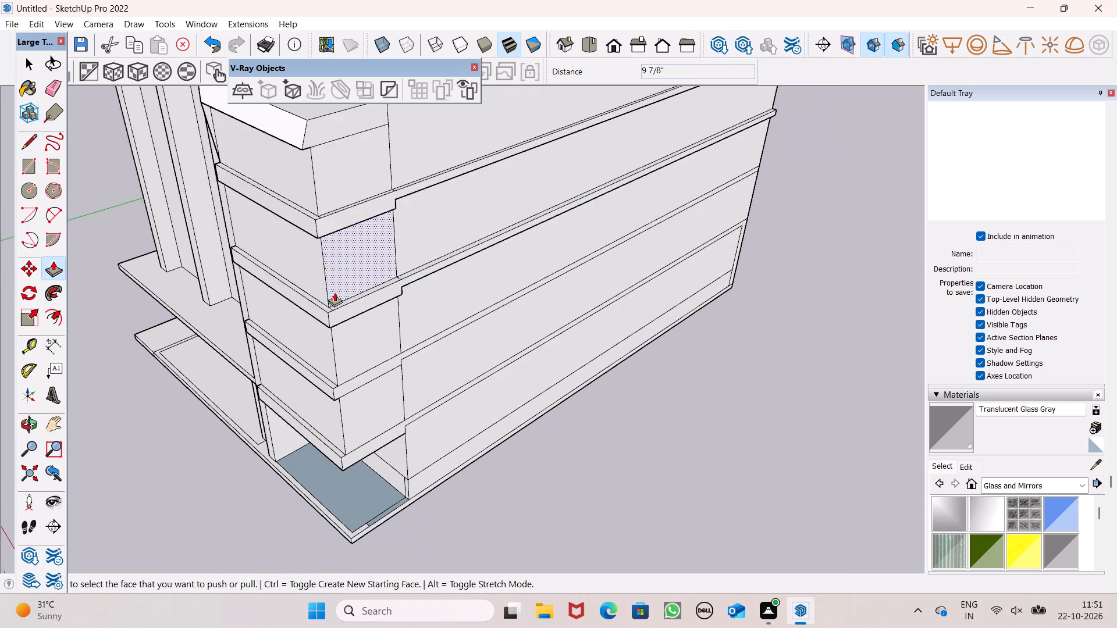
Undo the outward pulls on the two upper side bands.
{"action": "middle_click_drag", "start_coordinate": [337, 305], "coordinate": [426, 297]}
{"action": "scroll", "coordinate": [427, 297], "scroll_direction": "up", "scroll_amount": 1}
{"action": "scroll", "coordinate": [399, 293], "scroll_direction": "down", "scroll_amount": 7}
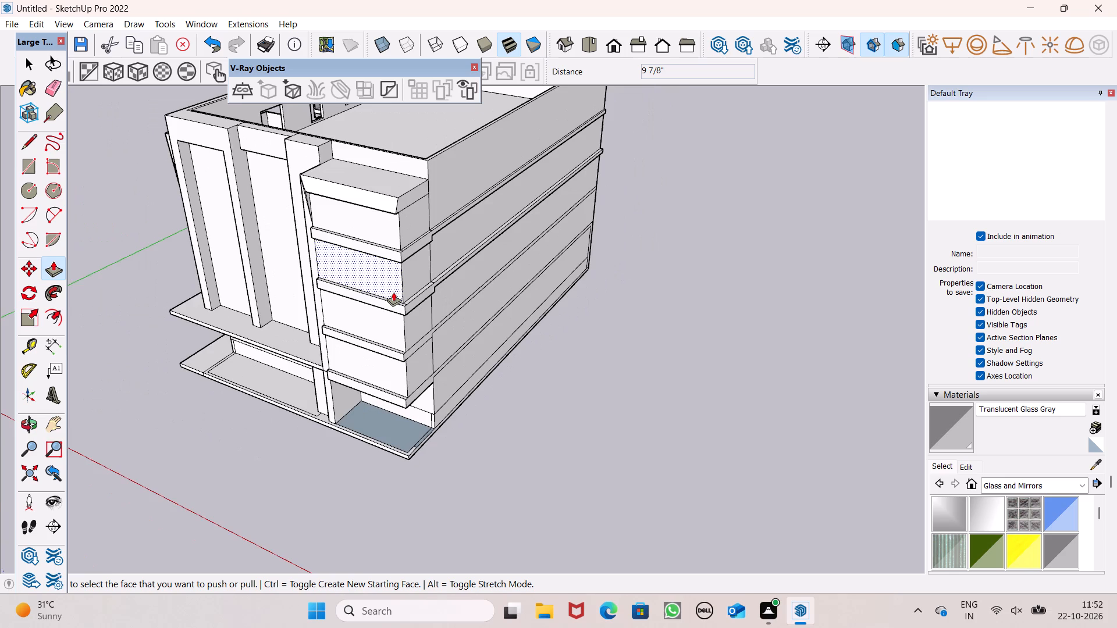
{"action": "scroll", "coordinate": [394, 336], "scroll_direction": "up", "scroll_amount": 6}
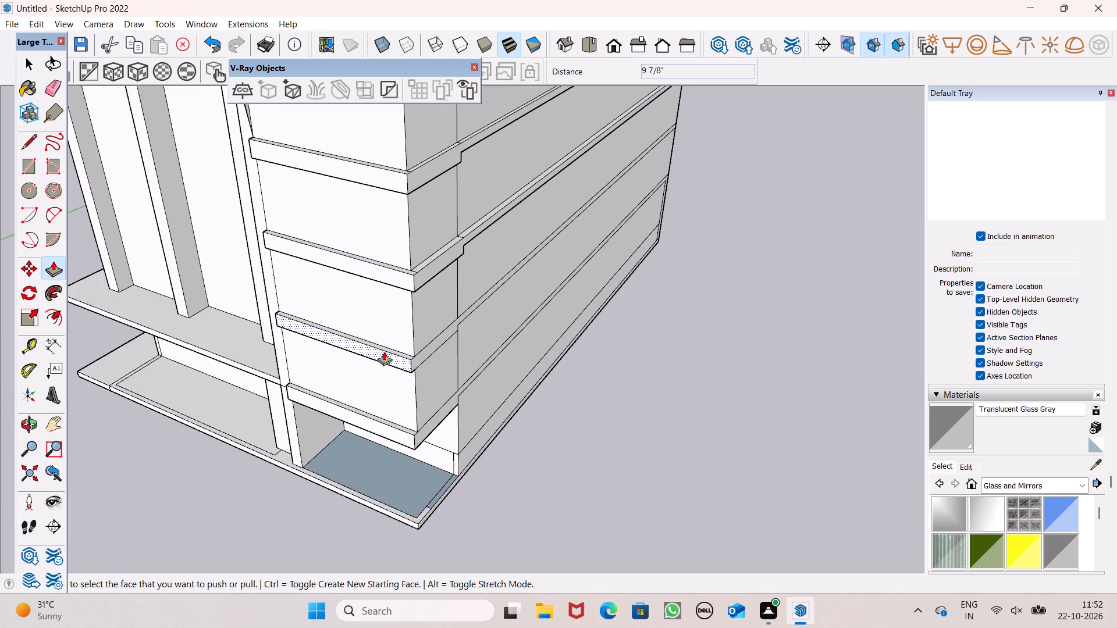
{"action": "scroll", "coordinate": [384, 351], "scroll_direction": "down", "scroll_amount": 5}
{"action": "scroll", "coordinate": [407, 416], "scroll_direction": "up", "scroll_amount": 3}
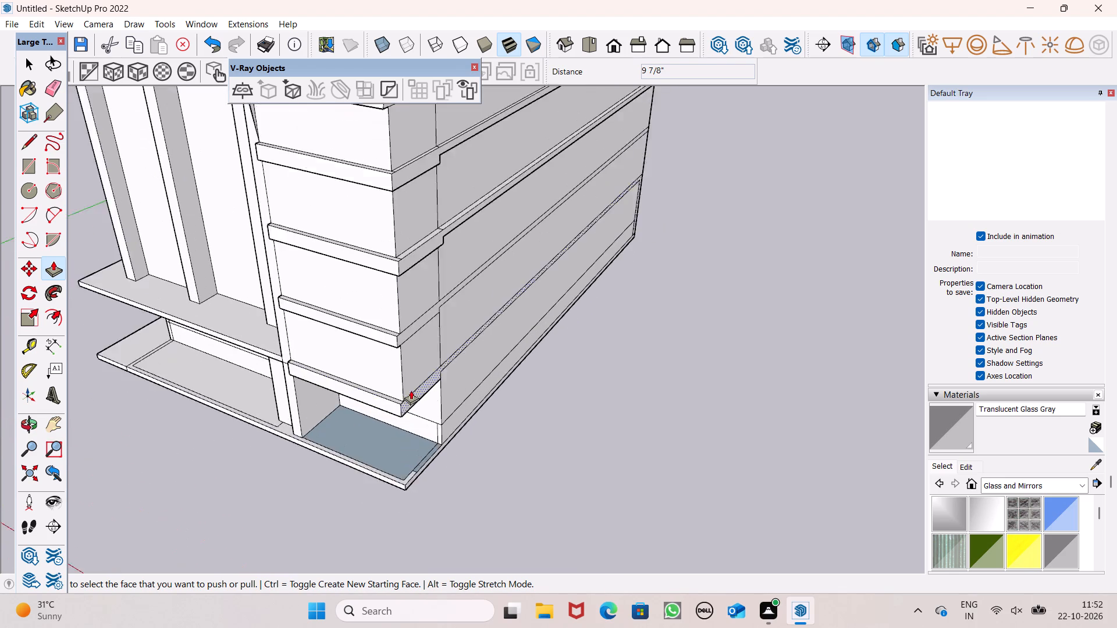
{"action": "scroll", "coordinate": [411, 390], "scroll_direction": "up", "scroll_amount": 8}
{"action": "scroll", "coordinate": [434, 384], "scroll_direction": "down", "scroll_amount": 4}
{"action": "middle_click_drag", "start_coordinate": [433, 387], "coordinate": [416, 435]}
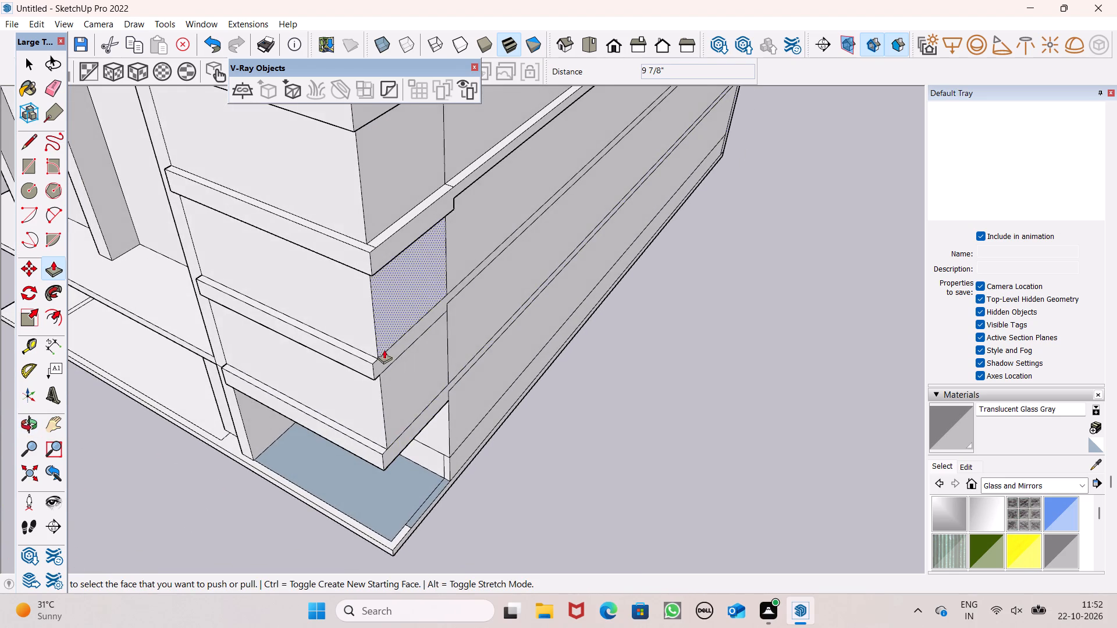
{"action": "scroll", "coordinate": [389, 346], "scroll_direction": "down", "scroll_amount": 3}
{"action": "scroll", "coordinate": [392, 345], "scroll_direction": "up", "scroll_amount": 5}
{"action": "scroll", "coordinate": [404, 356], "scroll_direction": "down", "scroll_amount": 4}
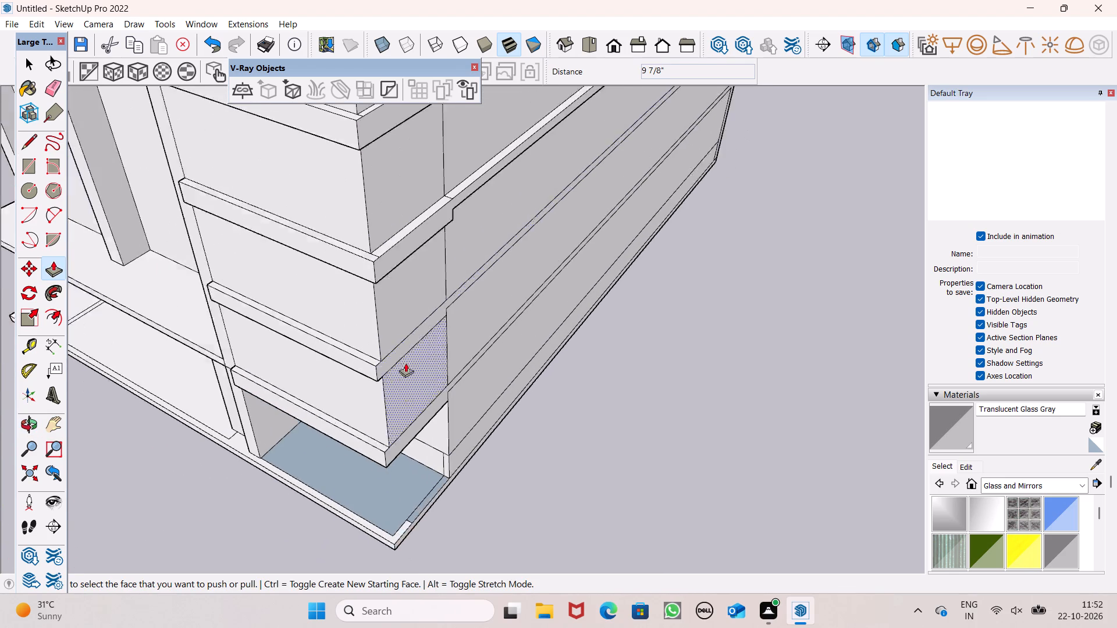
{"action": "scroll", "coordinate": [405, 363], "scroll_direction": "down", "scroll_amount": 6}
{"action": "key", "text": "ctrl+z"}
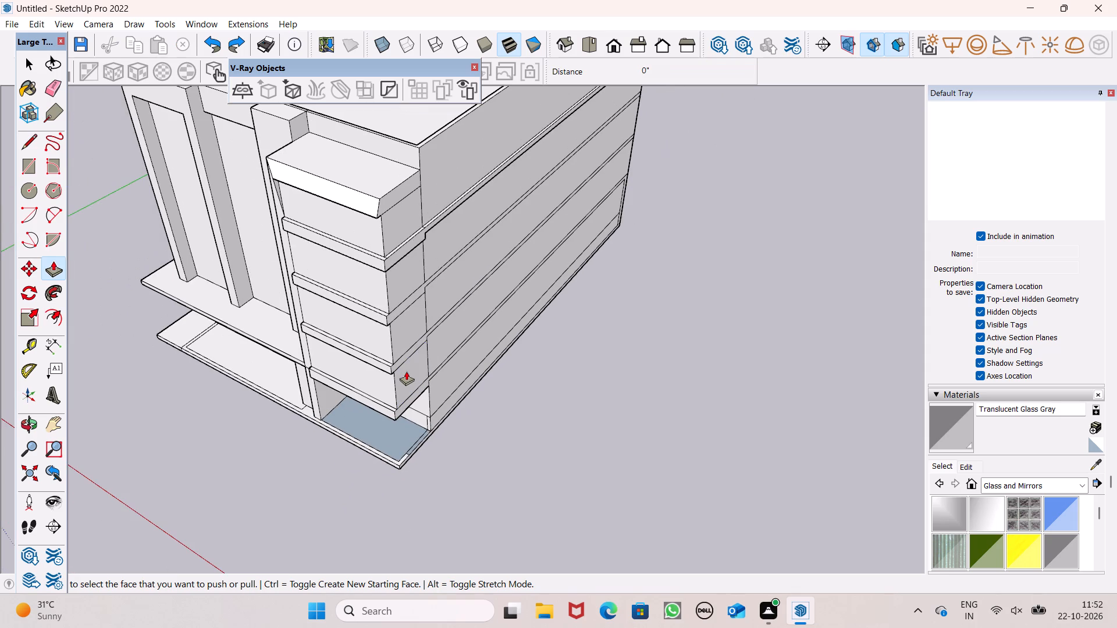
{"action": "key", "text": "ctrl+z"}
Draw a vertical line across the uppermost side band where the corner bay meets the long side wall.
{"action": "key", "text": "space"}
{"action": "scroll", "coordinate": [450, 367], "scroll_direction": "down", "scroll_amount": 4}
{"action": "middle_click_drag", "start_coordinate": [446, 372], "coordinate": [365, 321]}
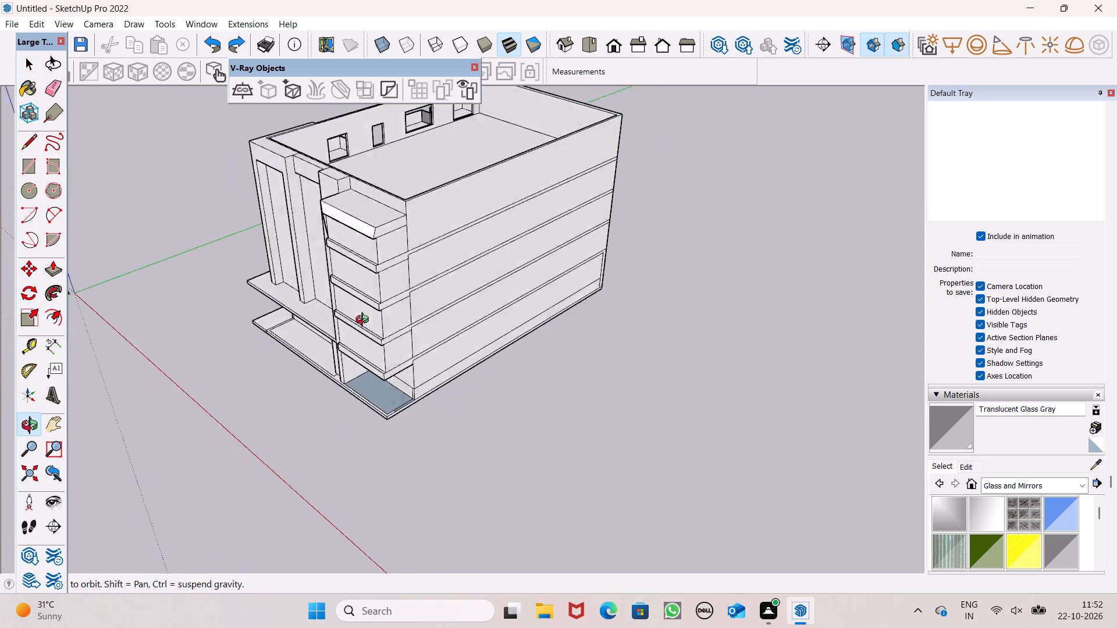
{"action": "middle_click_drag", "start_coordinate": [365, 321], "coordinate": [204, 210]}
{"action": "scroll", "coordinate": [204, 210], "scroll_direction": "up", "scroll_amount": 7}
{"action": "scroll", "coordinate": [307, 165], "scroll_direction": "up", "scroll_amount": 1}
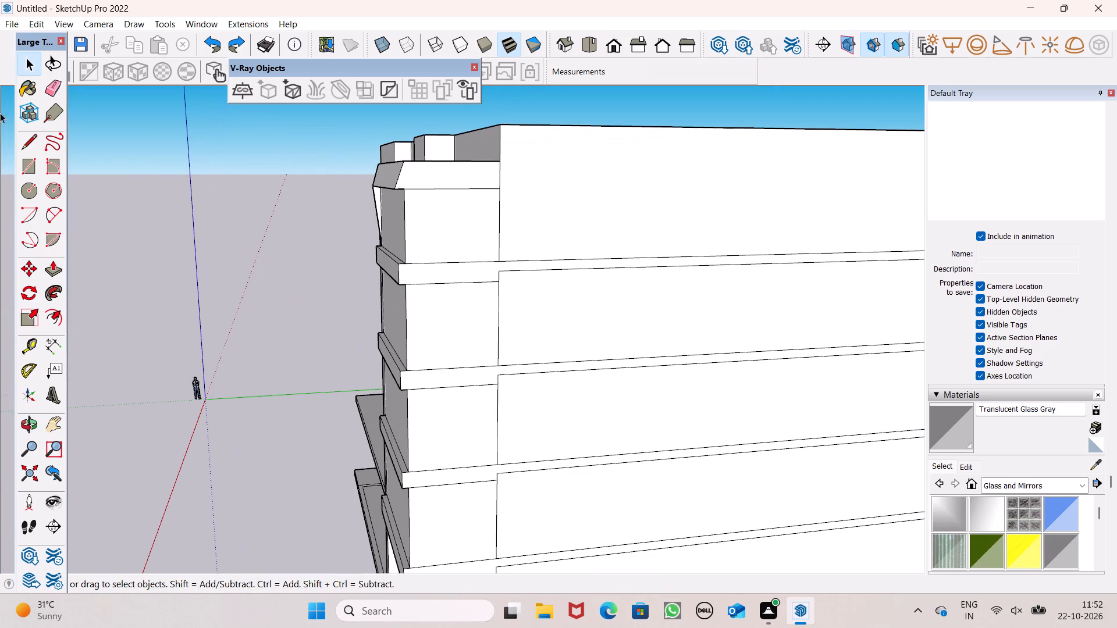
{"action": "left_click", "coordinate": [24, 141]}
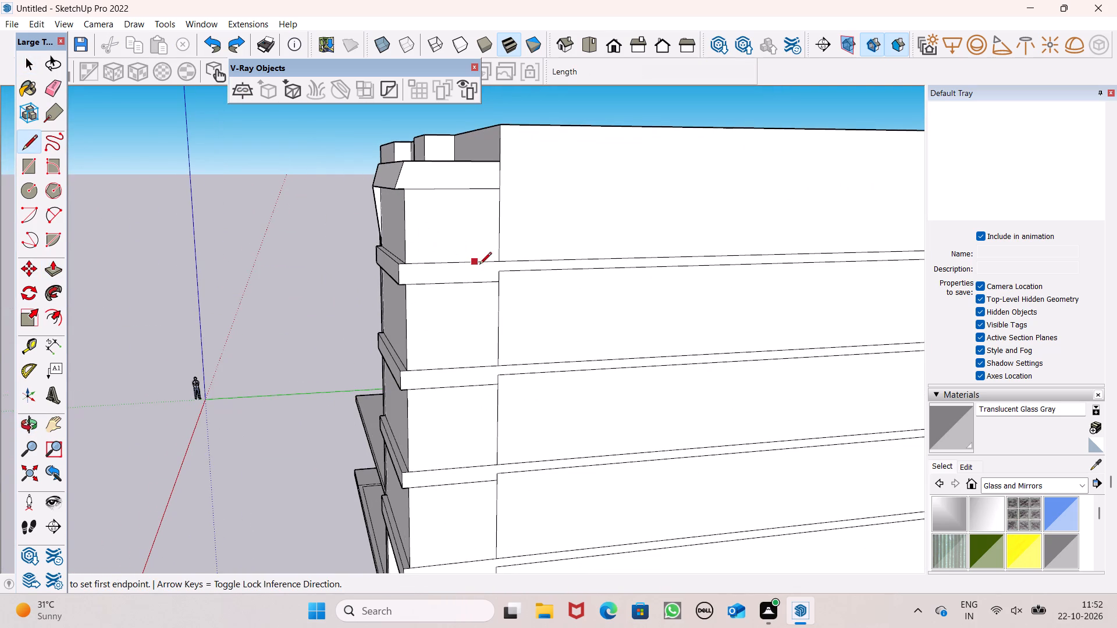
{"action": "scroll", "coordinate": [547, 276], "scroll_direction": "up", "scroll_amount": 6}
{"action": "scroll", "coordinate": [496, 252], "scroll_direction": "up", "scroll_amount": 5}
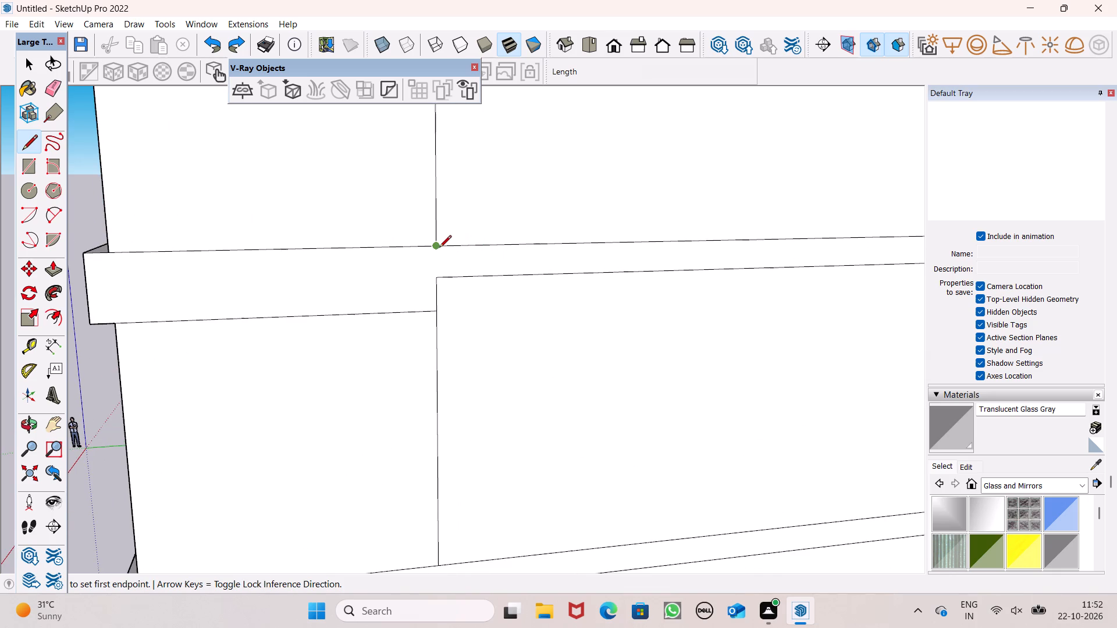
{"action": "left_click", "coordinate": [439, 248]}
{"action": "left_click", "coordinate": [435, 279]}
Draw a 1' vertical line across the second side band at the junction of corner bay and long side wall.
{"action": "scroll", "coordinate": [404, 223], "scroll_direction": "down", "scroll_amount": 5}
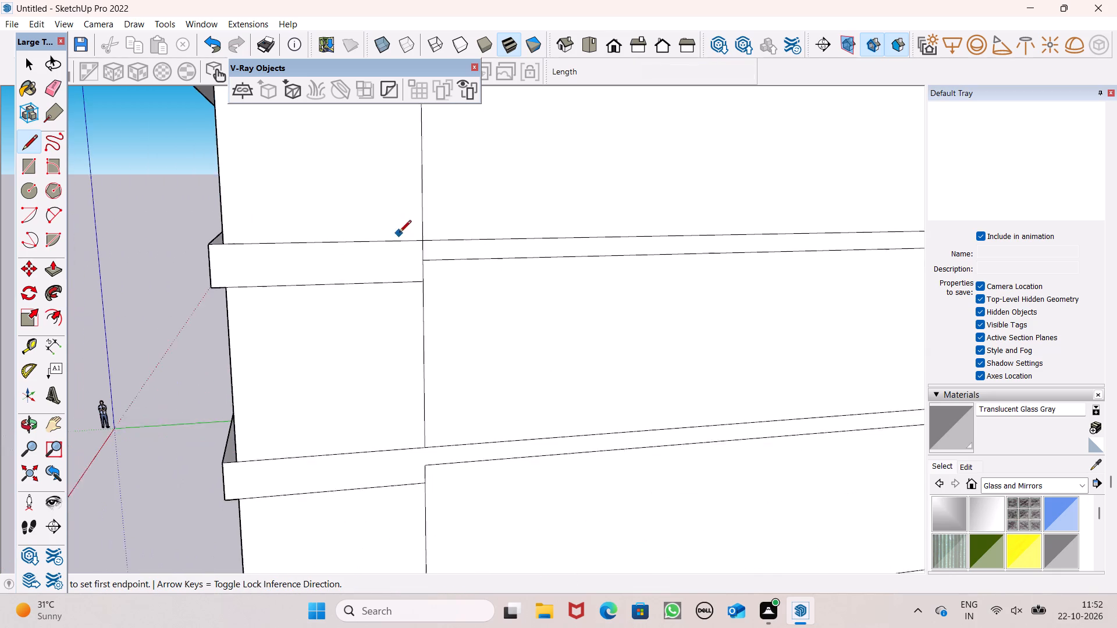
{"action": "scroll", "coordinate": [399, 233], "scroll_direction": "down", "scroll_amount": 1}
{"action": "scroll", "coordinate": [412, 447], "scroll_direction": "up", "scroll_amount": 4}
{"action": "left_click", "coordinate": [429, 424]}
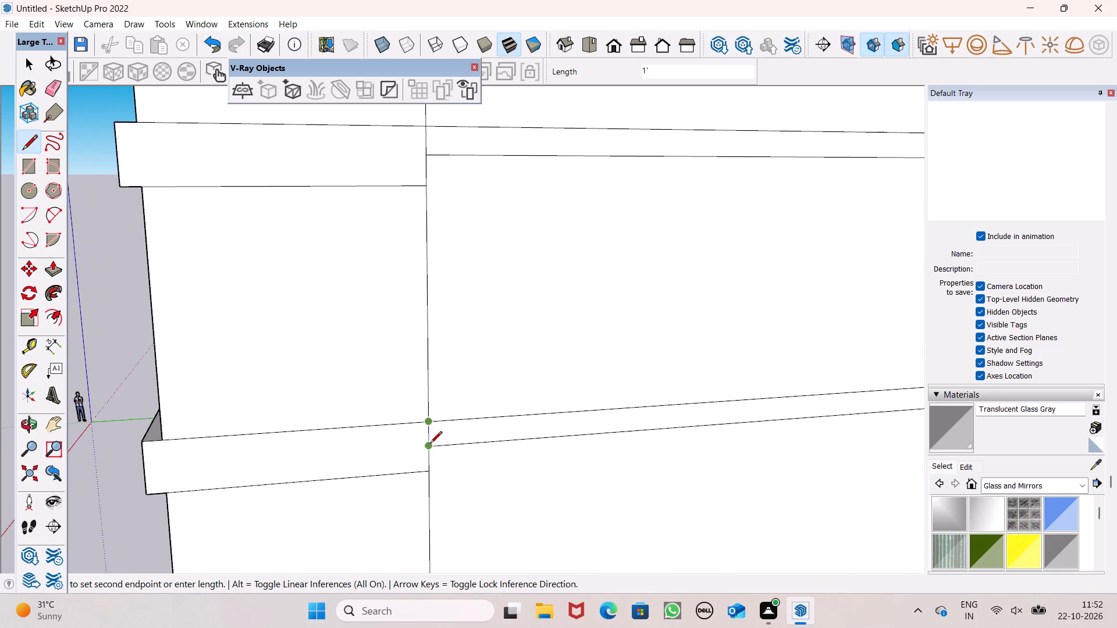
{"action": "left_click", "coordinate": [429, 444]}
Draw a 1' vertical line across the third side band at the junction of corner bay and long side wall.
{"action": "scroll", "coordinate": [422, 345], "scroll_direction": "down", "scroll_amount": 6}
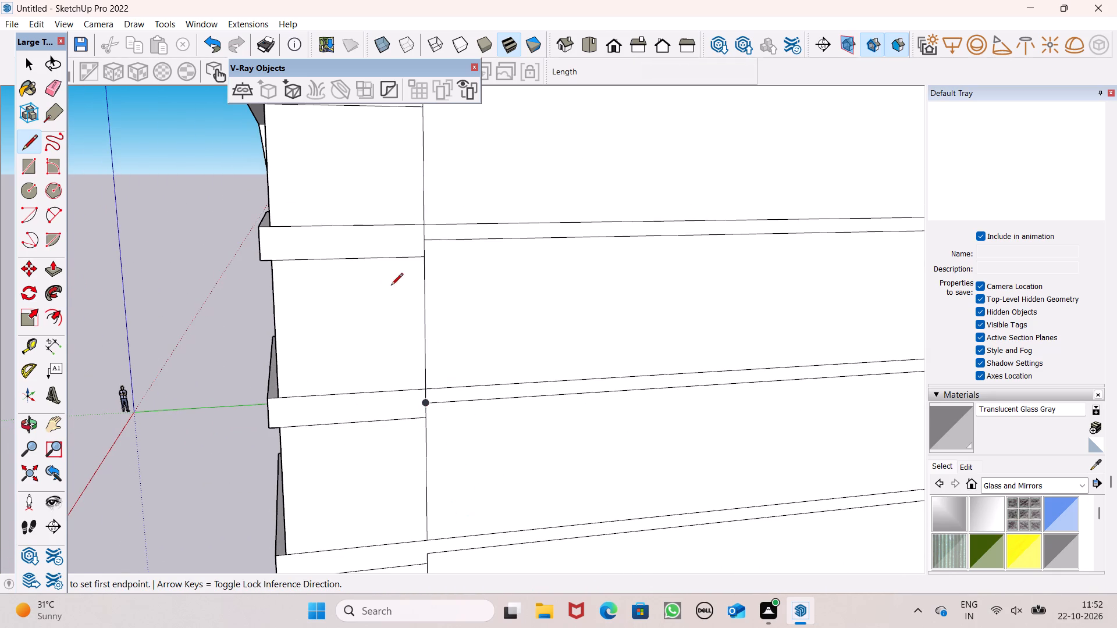
{"action": "scroll", "coordinate": [382, 260], "scroll_direction": "down", "scroll_amount": 4}
{"action": "scroll", "coordinate": [431, 496], "scroll_direction": "up", "scroll_amount": 5}
{"action": "scroll", "coordinate": [410, 444], "scroll_direction": "up", "scroll_amount": 4}
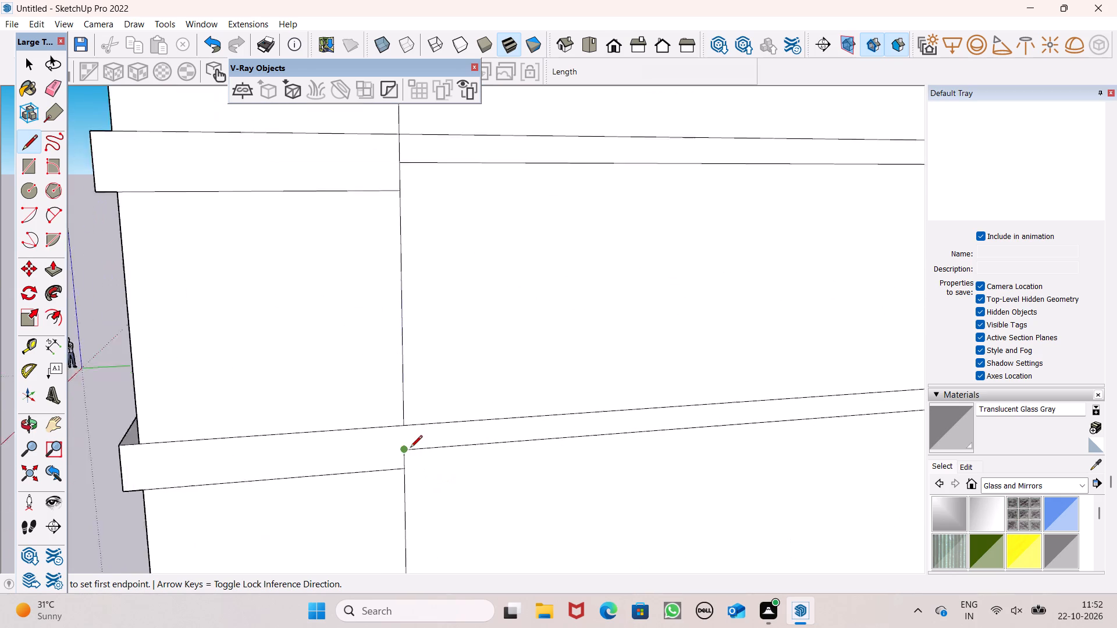
{"action": "scroll", "coordinate": [410, 448], "scroll_direction": "up", "scroll_amount": 3}
{"action": "left_click", "coordinate": [400, 418]}
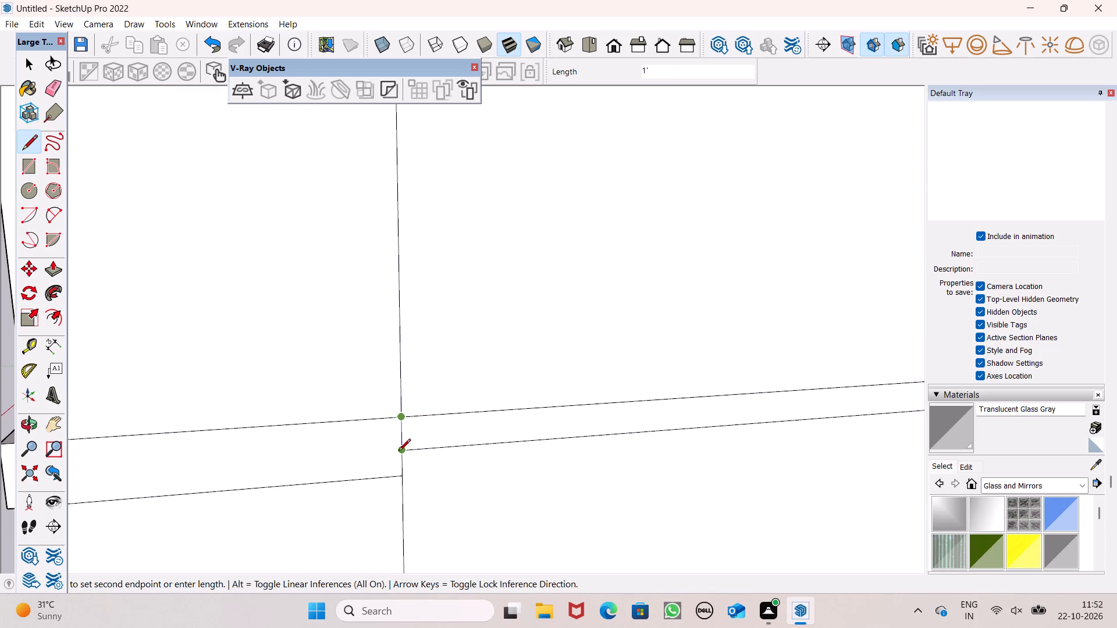
{"action": "left_click", "coordinate": [399, 450]}
Draw a 1' vertical line across the lowest side band at the junction of corner bay and long side wall.
{"action": "scroll", "coordinate": [389, 319], "scroll_direction": "down", "scroll_amount": 12}
{"action": "scroll", "coordinate": [405, 495], "scroll_direction": "up", "scroll_amount": 2}
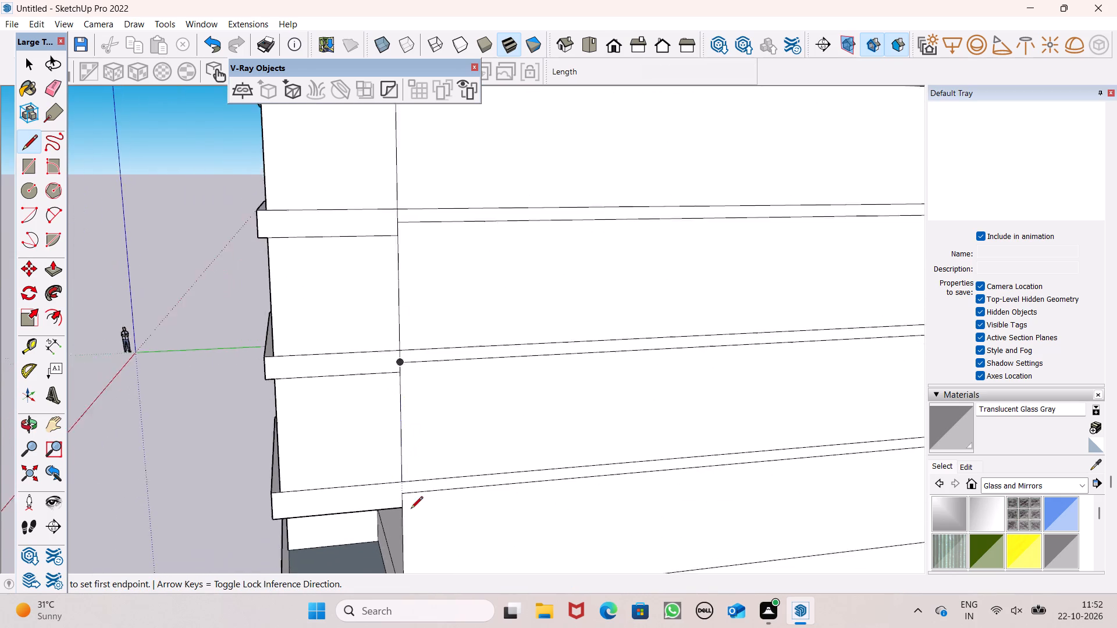
{"action": "scroll", "coordinate": [411, 509], "scroll_direction": "up", "scroll_amount": 9}
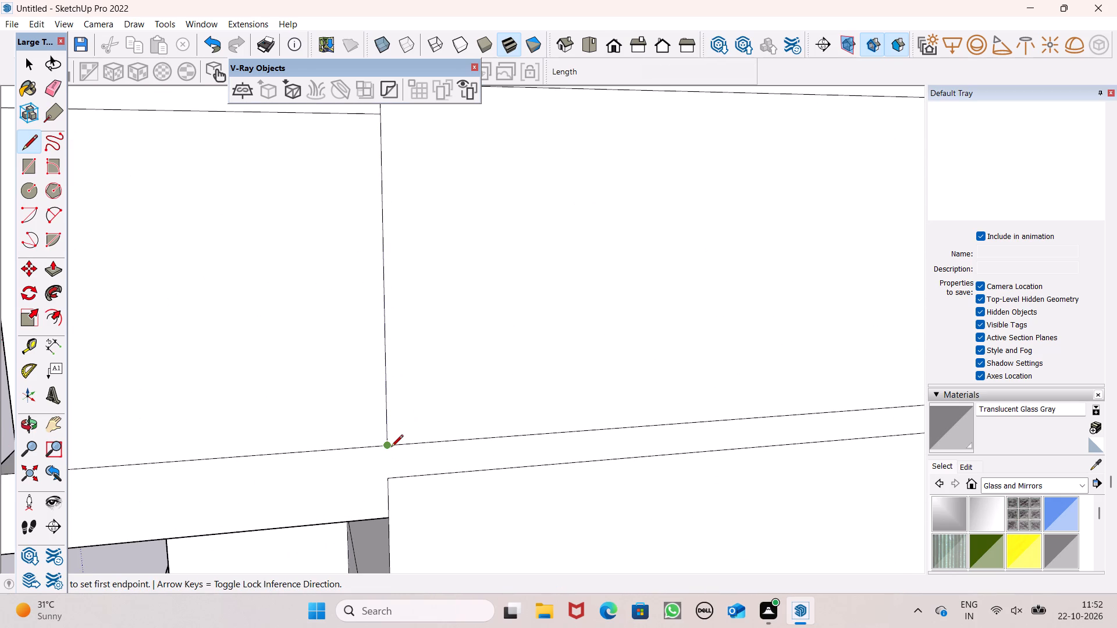
{"action": "left_click", "coordinate": [386, 445]}
{"action": "left_click", "coordinate": [389, 479]}
{"action": "key", "text": "space"}
Push/Pull the corner bay's side face of the uppermost of the four bands outward about 1' 5/8".
{"action": "scroll", "coordinate": [397, 372], "scroll_direction": "down", "scroll_amount": 20}
{"action": "scroll", "coordinate": [556, 357], "scroll_direction": "down", "scroll_amount": 6}
{"action": "middle_click_drag", "start_coordinate": [542, 377], "coordinate": [597, 473]}
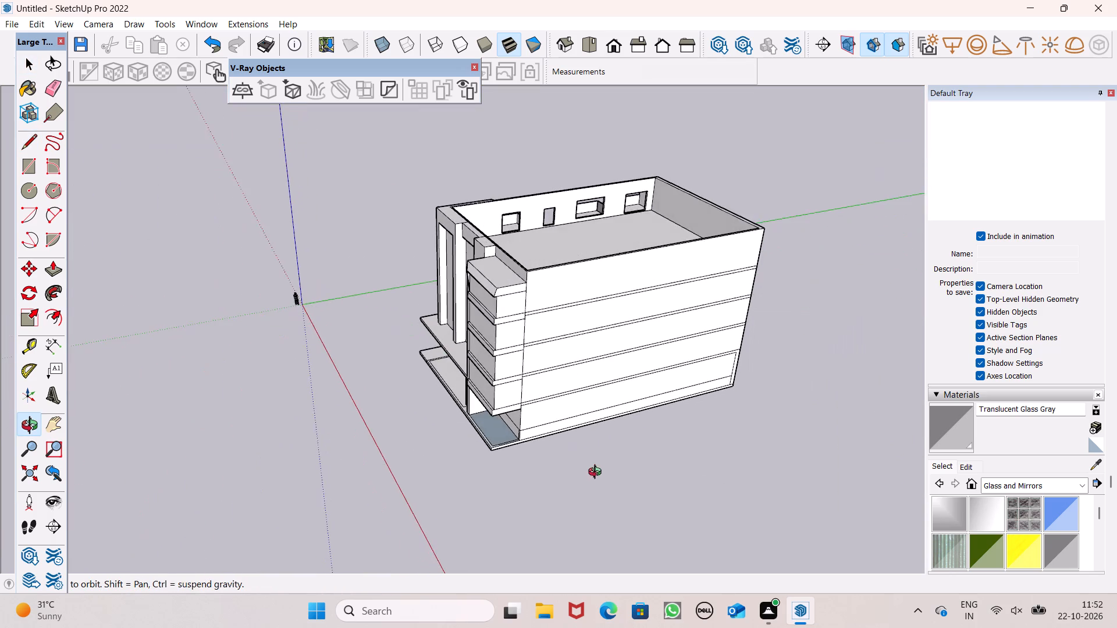
{"action": "middle_click_drag", "start_coordinate": [597, 473], "coordinate": [594, 469]}
{"action": "scroll", "coordinate": [455, 326], "scroll_direction": "up", "scroll_amount": 7}
{"action": "scroll", "coordinate": [578, 305], "scroll_direction": "up", "scroll_amount": 7}
{"action": "middle_click_drag", "start_coordinate": [579, 349], "coordinate": [581, 380]}
{"action": "scroll", "coordinate": [577, 362], "scroll_direction": "up", "scroll_amount": 1}
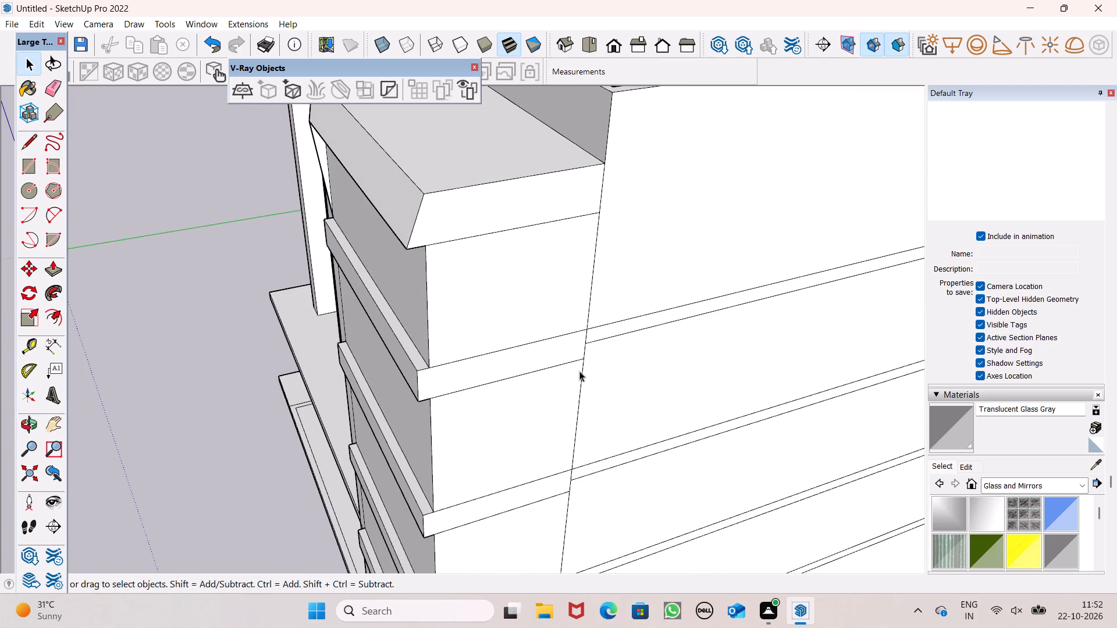
{"action": "left_click", "coordinate": [49, 268]}
{"action": "left_click_drag", "start_coordinate": [457, 380], "coordinate": [467, 389]}
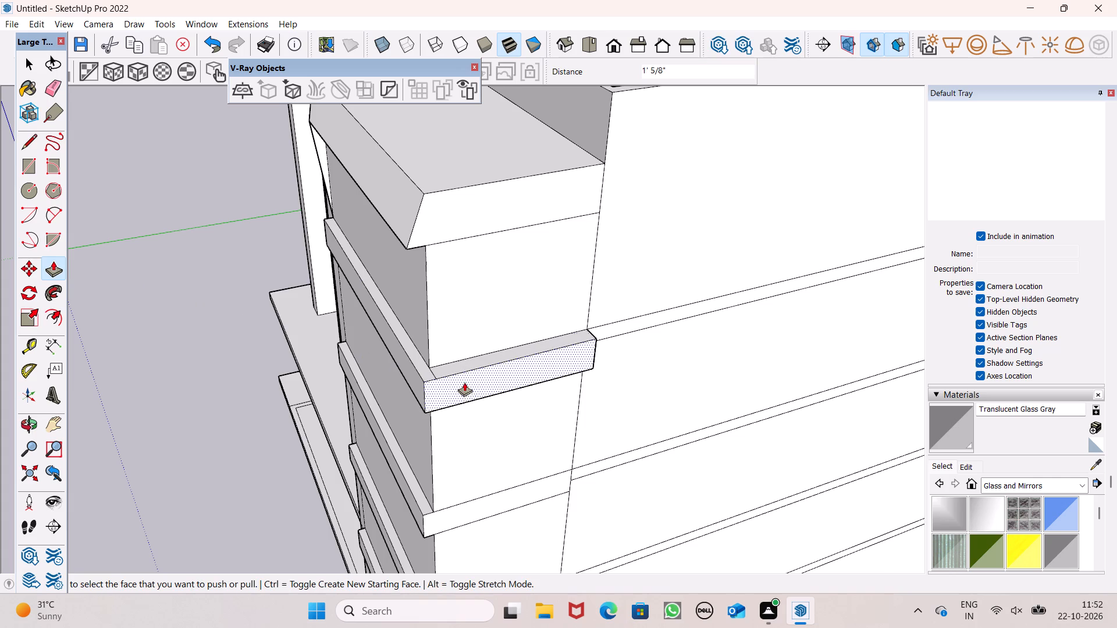
Push/Pull the corner bay's side face of the uppermost of the four bands back inward about 6 5/8".
{"action": "scroll", "coordinate": [487, 322], "scroll_direction": "down", "scroll_amount": 3}
{"action": "scroll", "coordinate": [493, 367], "scroll_direction": "up", "scroll_amount": 1}
{"action": "left_click_drag", "start_coordinate": [485, 369], "coordinate": [484, 362]}
Push/Pull the corner bay's side face of the second band from the top outward about 7 3/4".
{"action": "scroll", "coordinate": [489, 316], "scroll_direction": "down", "scroll_amount": 4}
{"action": "middle_click_drag", "start_coordinate": [497, 380], "coordinate": [517, 324]}
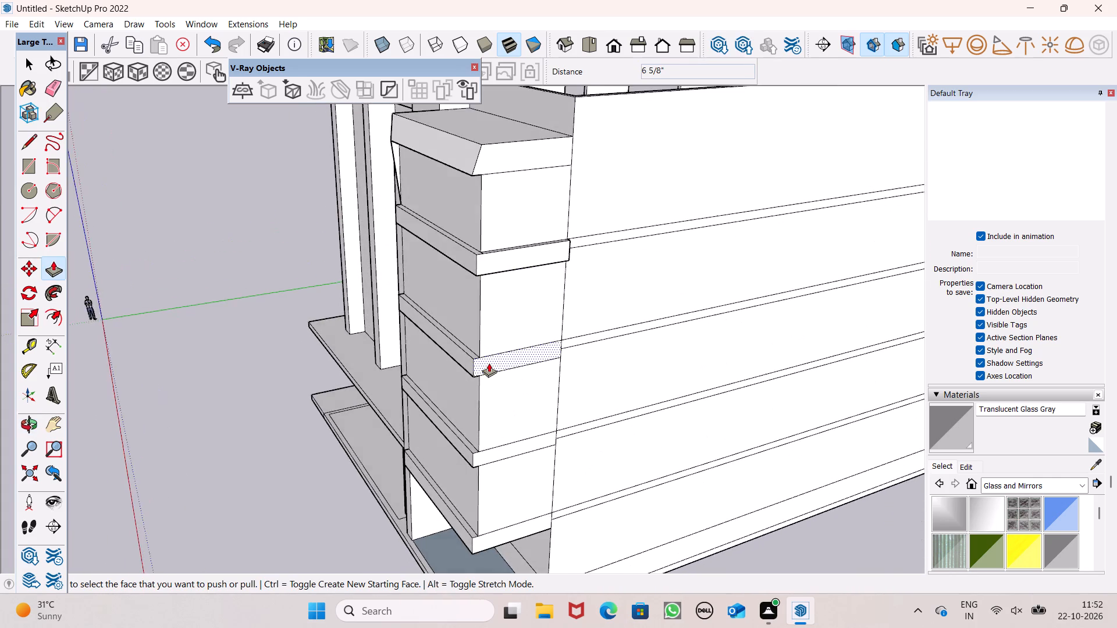
{"action": "scroll", "coordinate": [489, 363], "scroll_direction": "up", "scroll_amount": 5}
{"action": "left_click_drag", "start_coordinate": [503, 370], "coordinate": [510, 373]}
{"action": "scroll", "coordinate": [520, 317], "scroll_direction": "down", "scroll_amount": 3}
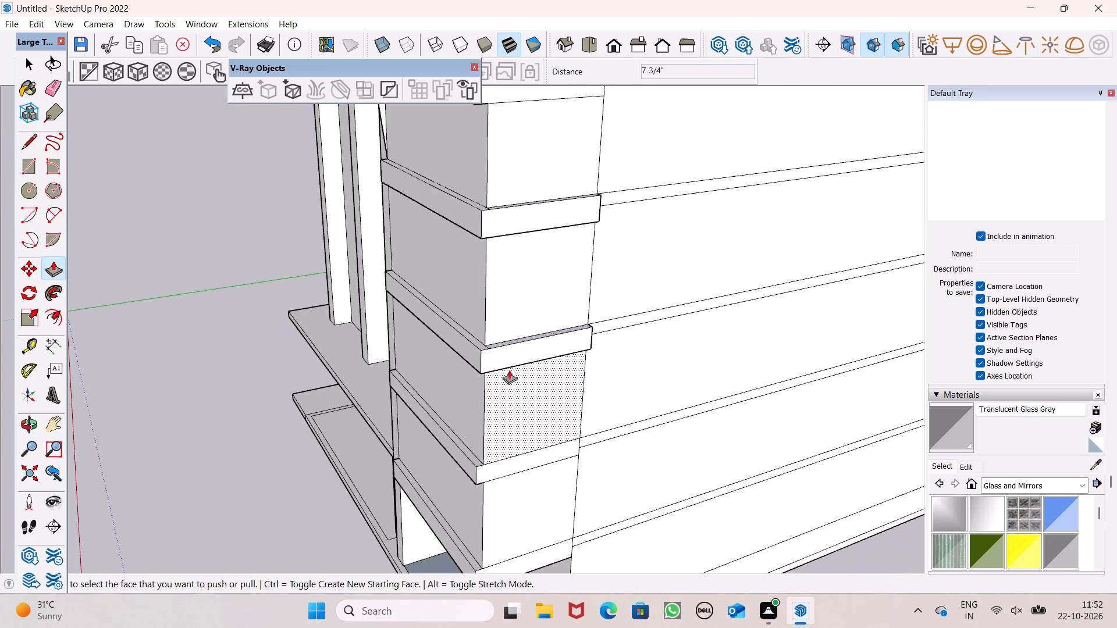
Push/Pull the corner bay's side face of the third band from the top outward, aligned with the band above.
{"action": "middle_click_drag", "start_coordinate": [514, 365], "coordinate": [564, 453]}
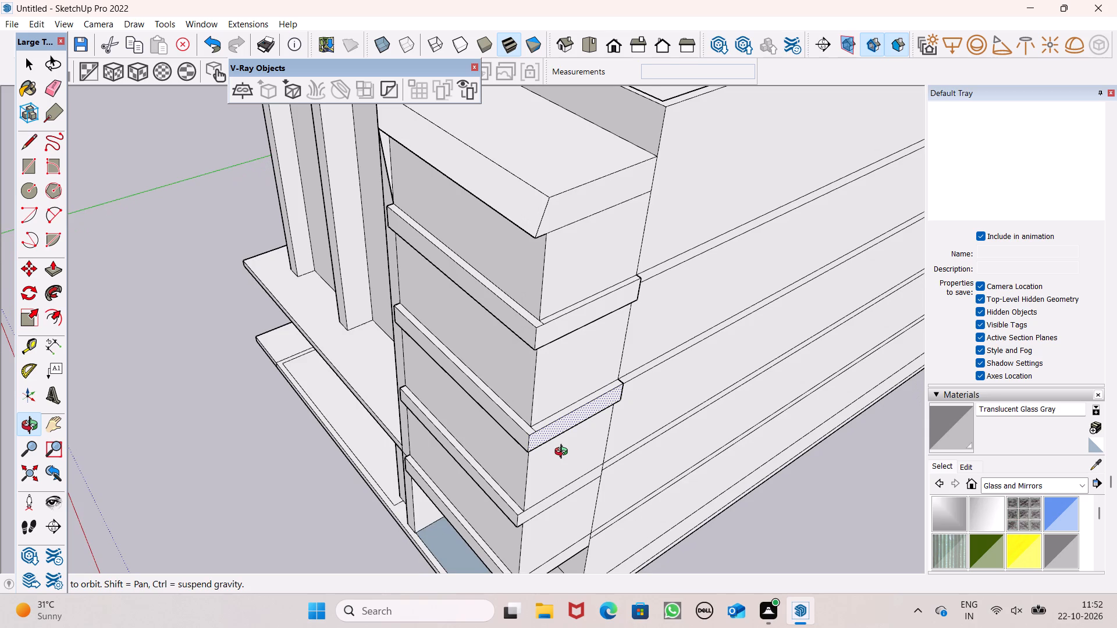
{"action": "middle_click_drag", "start_coordinate": [564, 453], "coordinate": [564, 454]}
{"action": "middle_click_drag", "start_coordinate": [564, 454], "coordinate": [565, 437]}
{"action": "middle_click_drag", "start_coordinate": [562, 431], "coordinate": [527, 347]}
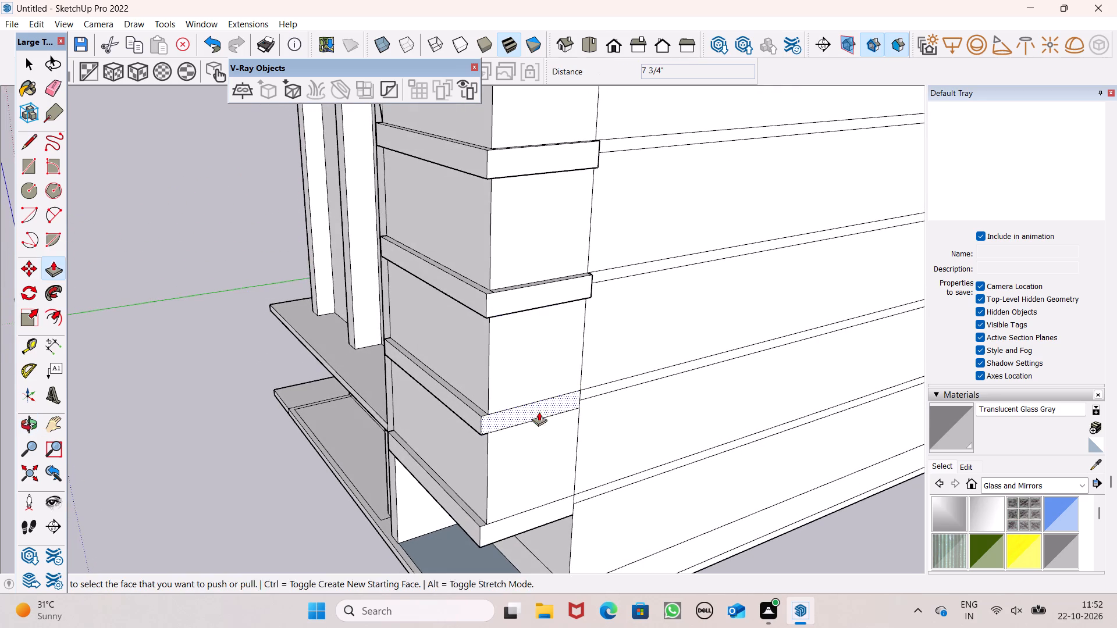
{"action": "left_click_drag", "start_coordinate": [539, 410], "coordinate": [579, 305]}
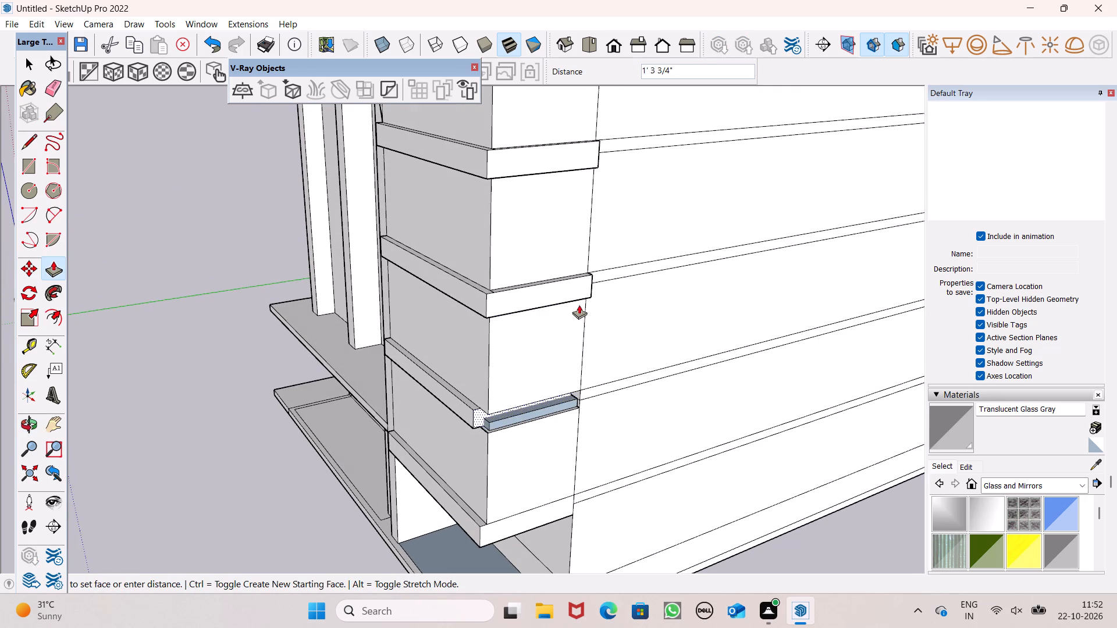
{"action": "left_click_drag", "start_coordinate": [579, 305], "coordinate": [581, 301]}
Push/Pull the corner bay's side face of the lowest of the four bands outward about 7 3/4".
{"action": "left_click_drag", "start_coordinate": [538, 513], "coordinate": [567, 497]}
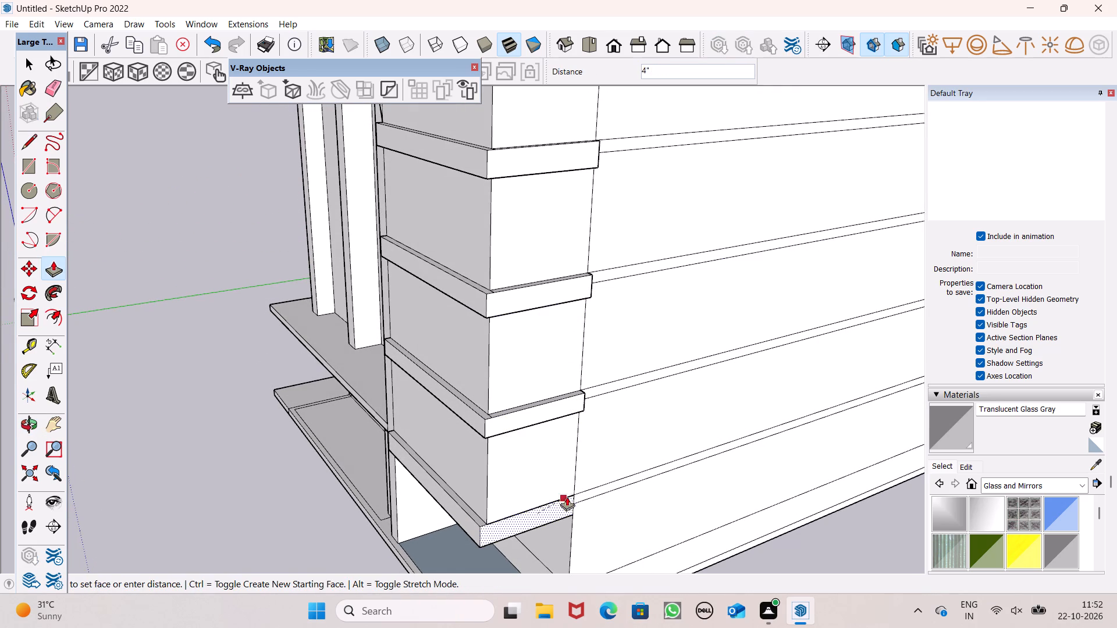
{"action": "left_click_drag", "start_coordinate": [567, 497], "coordinate": [576, 416]}
Push/Pull the uppermost band's side face outward a further 1 3/4", aligned with the bands below.
{"action": "scroll", "coordinate": [563, 357], "scroll_direction": "down", "scroll_amount": 4}
{"action": "middle_click_drag", "start_coordinate": [566, 373], "coordinate": [599, 469]}
{"action": "scroll", "coordinate": [572, 370], "scroll_direction": "up", "scroll_amount": 4}
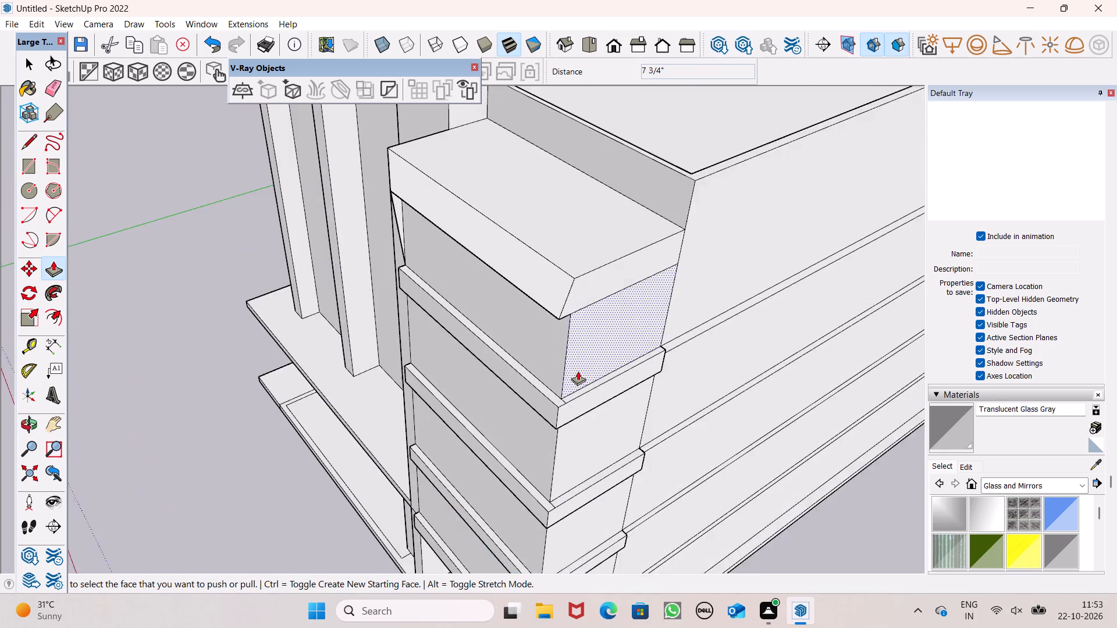
{"action": "scroll", "coordinate": [578, 371], "scroll_direction": "up", "scroll_amount": 2}
{"action": "scroll", "coordinate": [587, 369], "scroll_direction": "down", "scroll_amount": 3}
{"action": "middle_click_drag", "start_coordinate": [603, 394], "coordinate": [602, 362]}
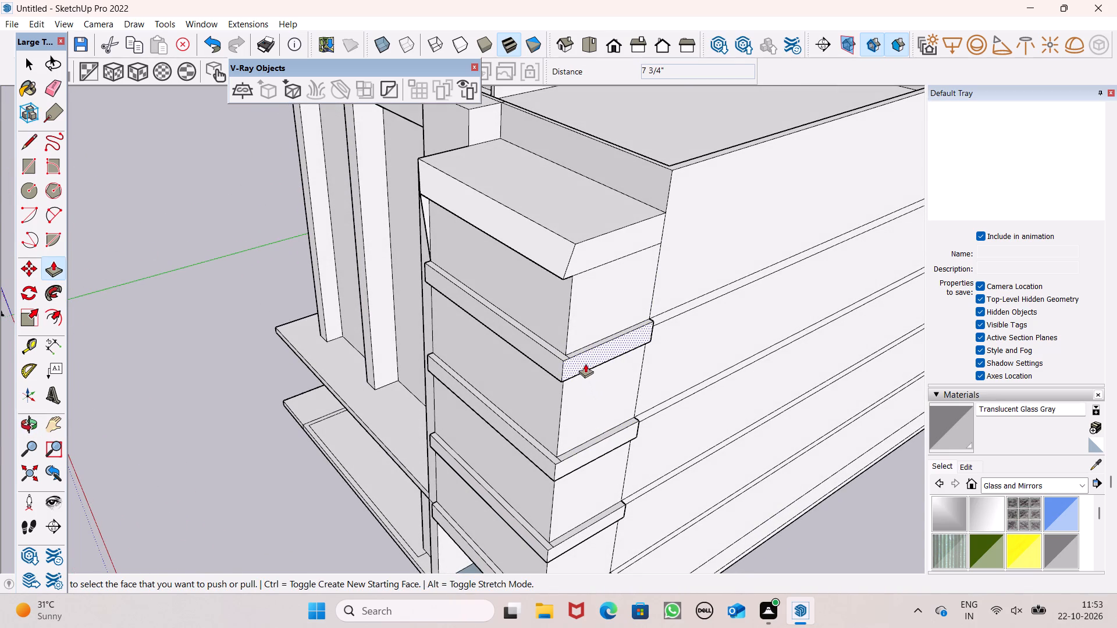
{"action": "left_click_drag", "start_coordinate": [589, 364], "coordinate": [596, 448]}
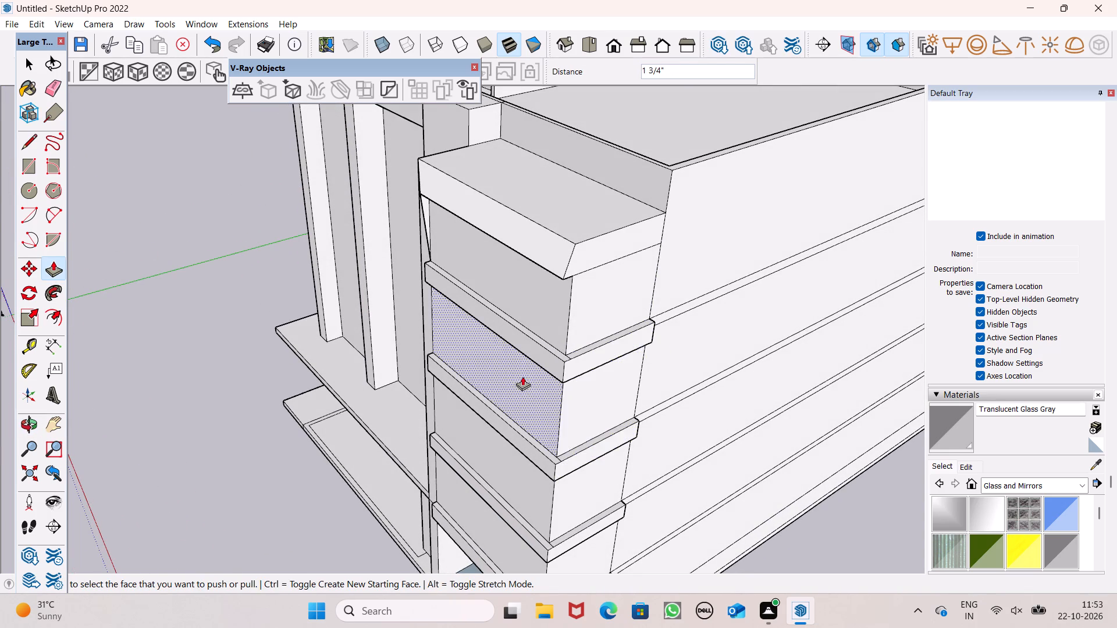
Paint the front and side walls of the corner bay's top two banded storeys with Translucent Glass Gray.
{"action": "scroll", "coordinate": [526, 347], "scroll_direction": "down", "scroll_amount": 4}
{"action": "key", "text": "space"}
{"action": "scroll", "coordinate": [207, 215], "scroll_direction": "down", "scroll_amount": 4}
{"action": "middle_click_drag", "start_coordinate": [365, 343], "coordinate": [554, 314]}
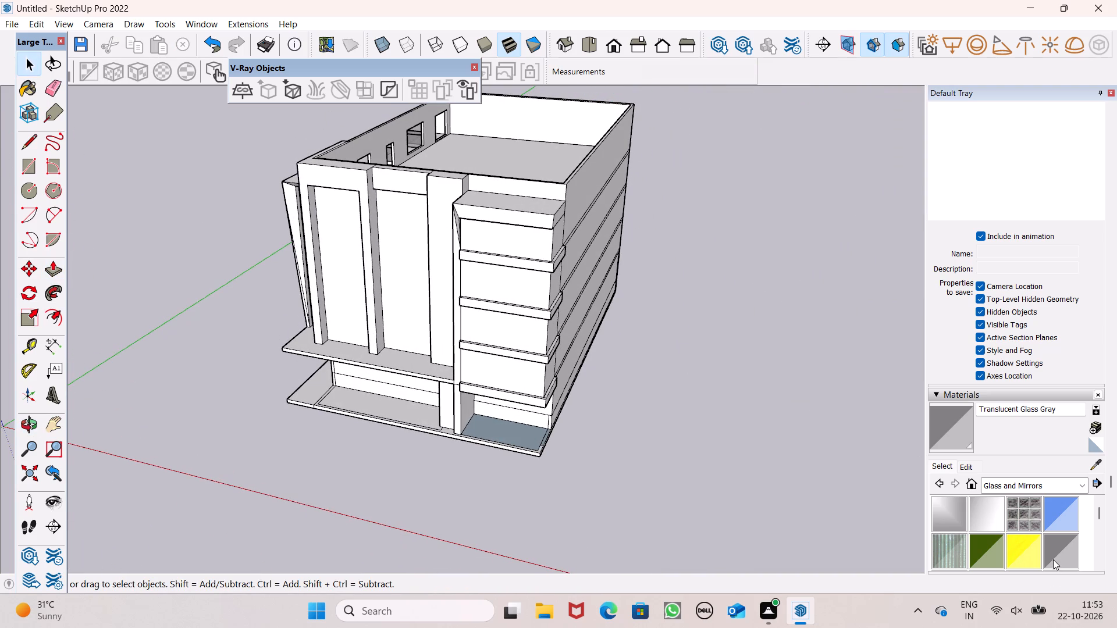
{"action": "left_click", "coordinate": [1054, 551]}
{"action": "scroll", "coordinate": [723, 406], "scroll_direction": "up", "scroll_amount": 4}
{"action": "left_click", "coordinate": [429, 169]}
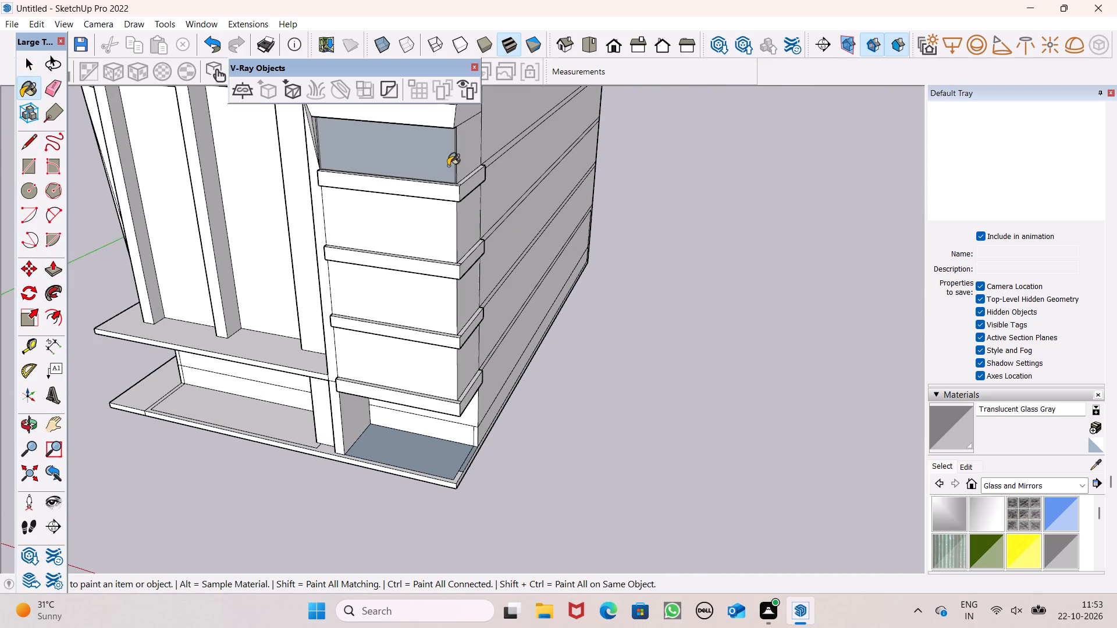
{"action": "left_click", "coordinate": [464, 162]}
{"action": "left_click_drag", "start_coordinate": [410, 212], "coordinate": [415, 216]}
{"action": "left_click", "coordinate": [485, 232]}
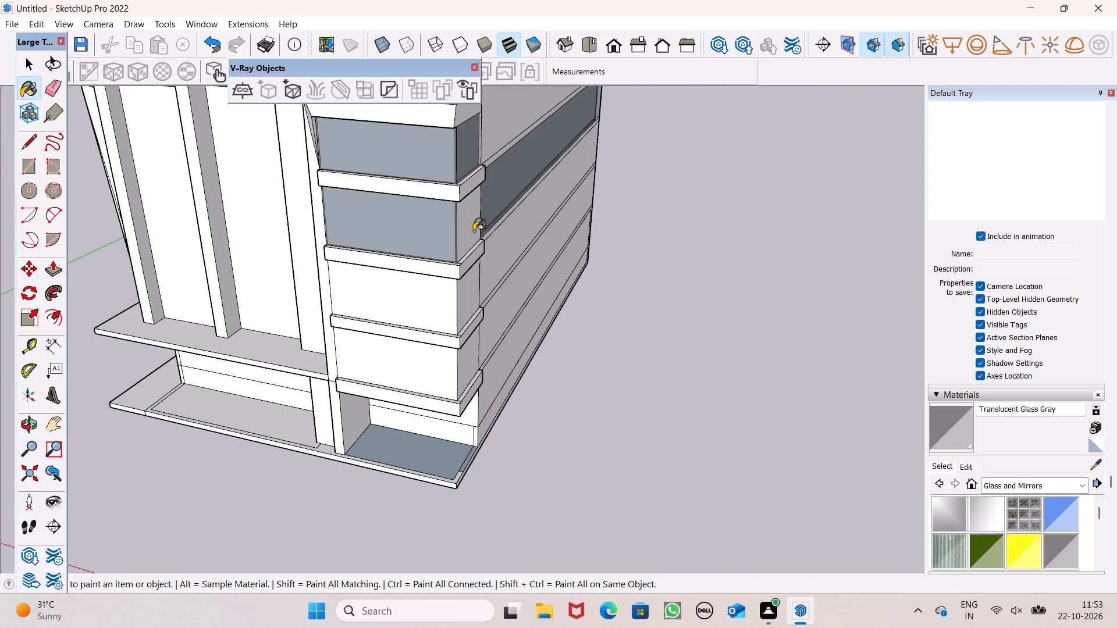
{"action": "key", "text": "ctrl+z"}
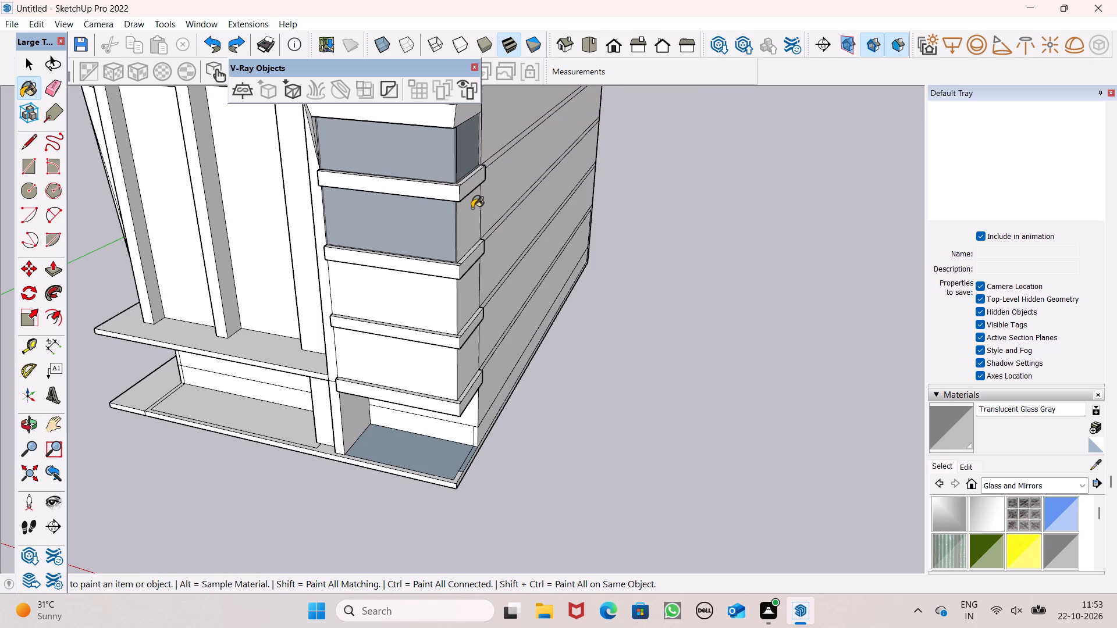
{"action": "left_click", "coordinate": [473, 217]}
Paint the front and side walls of the corner bay's lower two banded storeys with Translucent Glass Gray.
{"action": "middle_click_drag", "start_coordinate": [468, 233], "coordinate": [267, 226]}
{"action": "scroll", "coordinate": [307, 267], "scroll_direction": "up", "scroll_amount": 5}
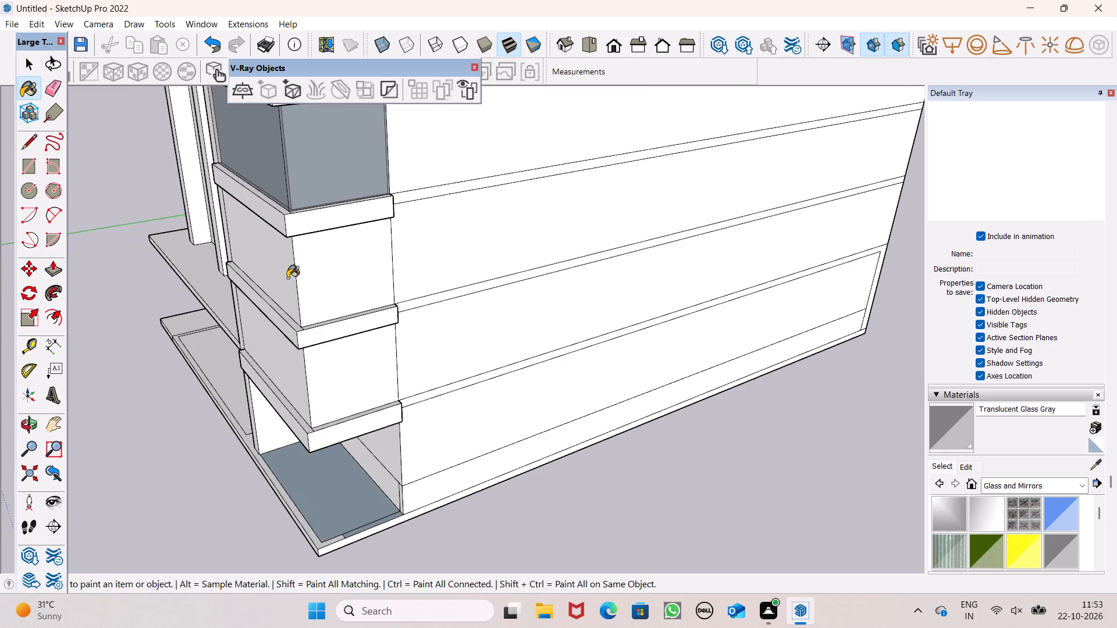
{"action": "left_click", "coordinate": [289, 277]}
{"action": "triple_click", "coordinate": [341, 277]}
{"action": "scroll", "coordinate": [319, 283], "scroll_direction": "up", "scroll_amount": 7}
{"action": "scroll", "coordinate": [266, 245], "scroll_direction": "up", "scroll_amount": 8}
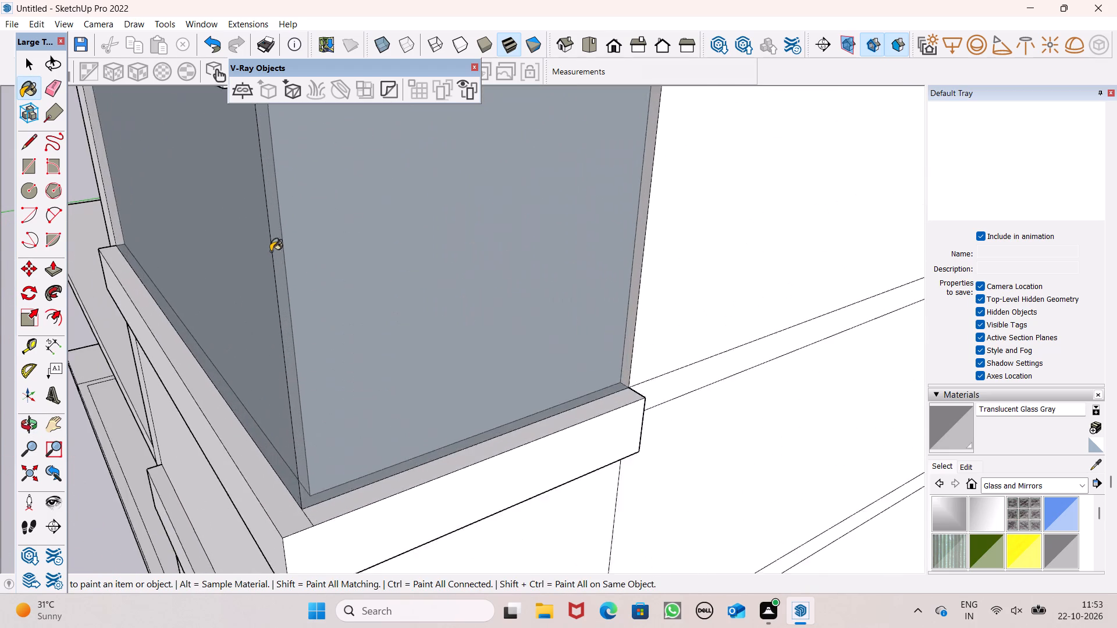
{"action": "scroll", "coordinate": [271, 251], "scroll_direction": "up", "scroll_amount": 1}
{"action": "scroll", "coordinate": [506, 304], "scroll_direction": "up", "scroll_amount": 7}
{"action": "scroll", "coordinate": [510, 296], "scroll_direction": "down", "scroll_amount": 6}
{"action": "scroll", "coordinate": [570, 237], "scroll_direction": "down", "scroll_amount": 11}
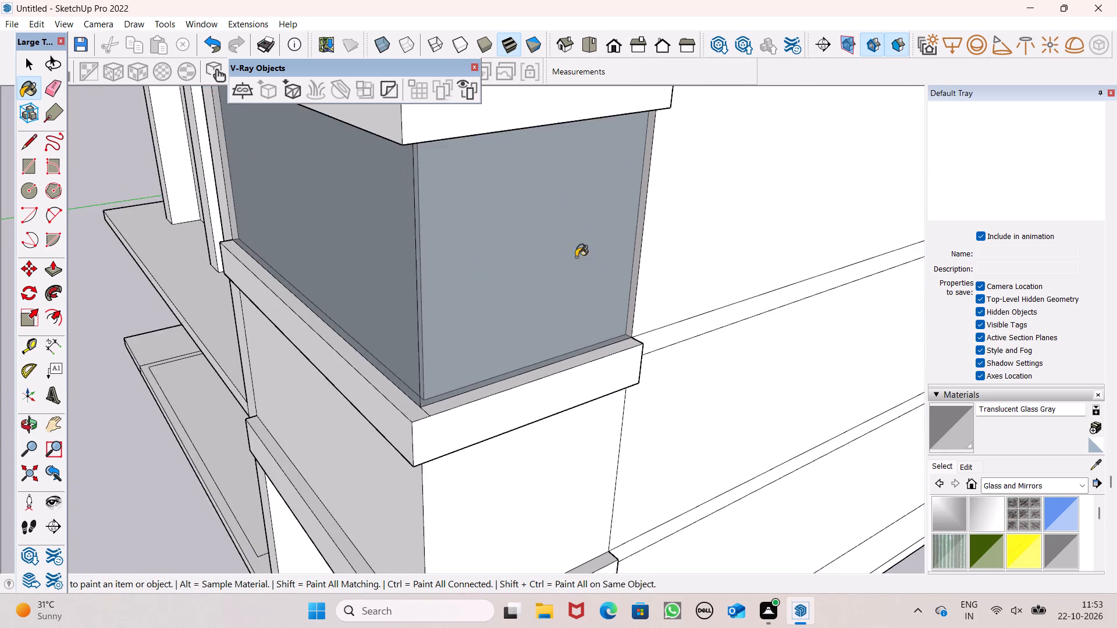
{"action": "scroll", "coordinate": [576, 257], "scroll_direction": "down", "scroll_amount": 4}
{"action": "middle_click_drag", "start_coordinate": [574, 312], "coordinate": [697, 289]}
{"action": "scroll", "coordinate": [696, 286], "scroll_direction": "up", "scroll_amount": 1}
{"action": "left_click_drag", "start_coordinate": [535, 367], "coordinate": [545, 369]}
{"action": "left_click", "coordinate": [627, 381]}
Examine the whole building from the rear, the long side and the front, including the glazed corner bay.
{"action": "scroll", "coordinate": [599, 331], "scroll_direction": "down", "scroll_amount": 8}
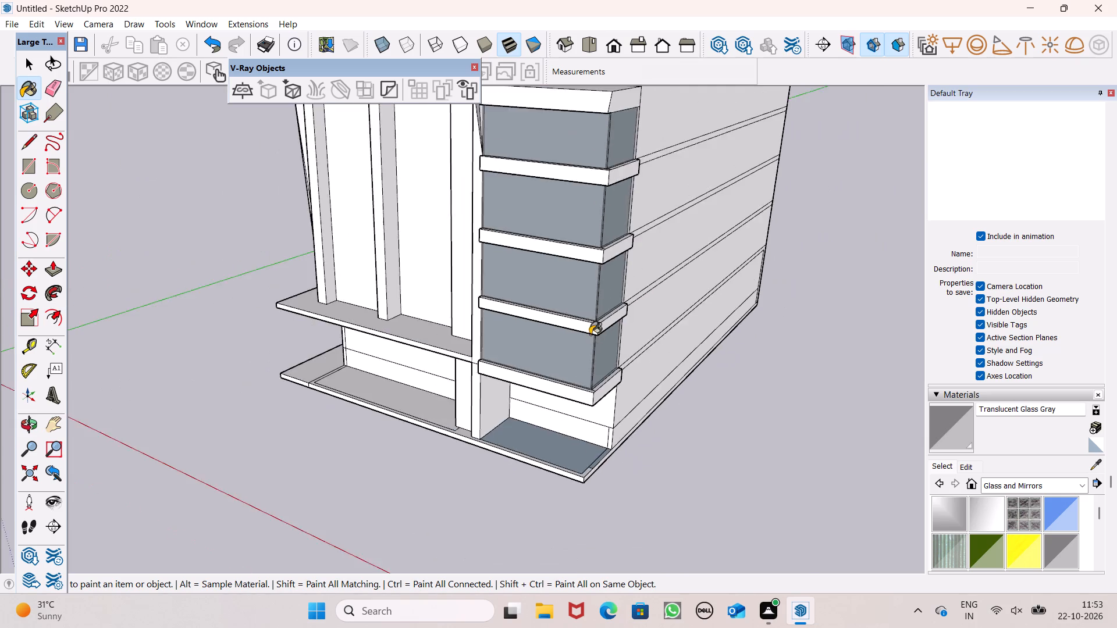
{"action": "scroll", "coordinate": [590, 334], "scroll_direction": "down", "scroll_amount": 8}
{"action": "middle_click_drag", "start_coordinate": [591, 346], "coordinate": [126, 387]}
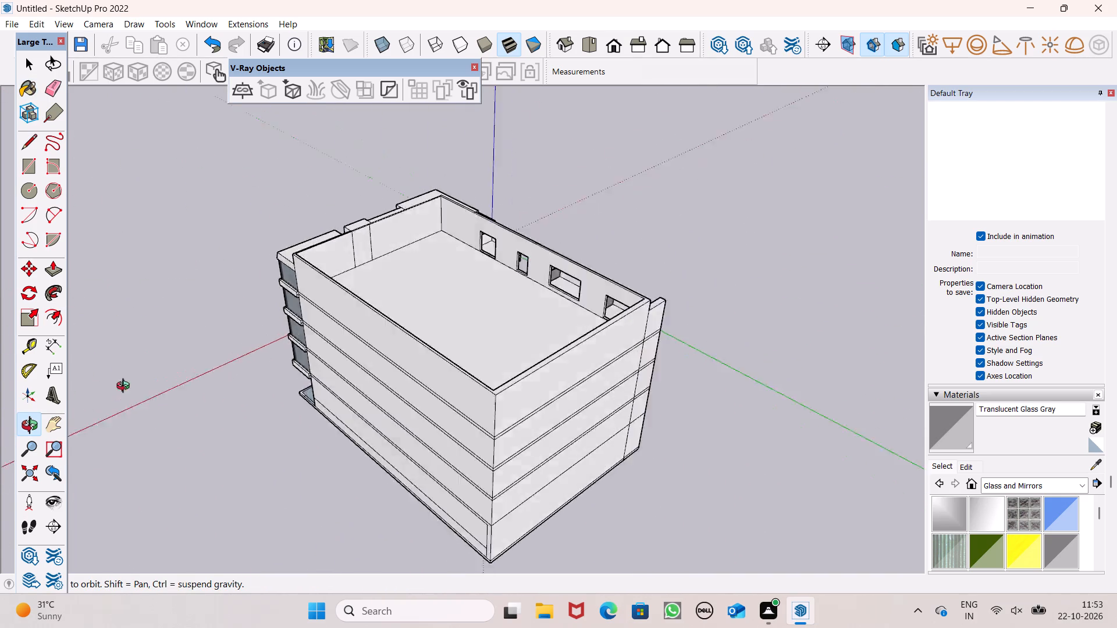
{"action": "middle_click_drag", "start_coordinate": [126, 387], "coordinate": [510, 219]}
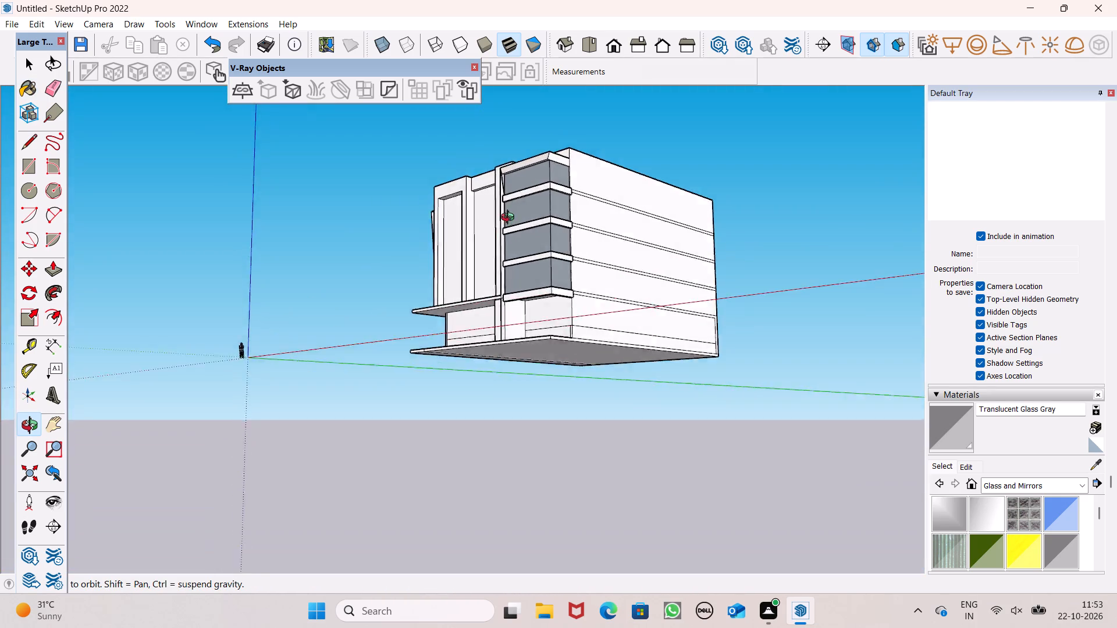
{"action": "middle_click_drag", "start_coordinate": [510, 219], "coordinate": [582, 314]}
{"action": "middle_click_drag", "start_coordinate": [596, 316], "coordinate": [631, 316]}
{"action": "middle_click", "coordinate": [640, 318]}
{"action": "scroll", "coordinate": [640, 318], "scroll_direction": "up", "scroll_amount": 6}
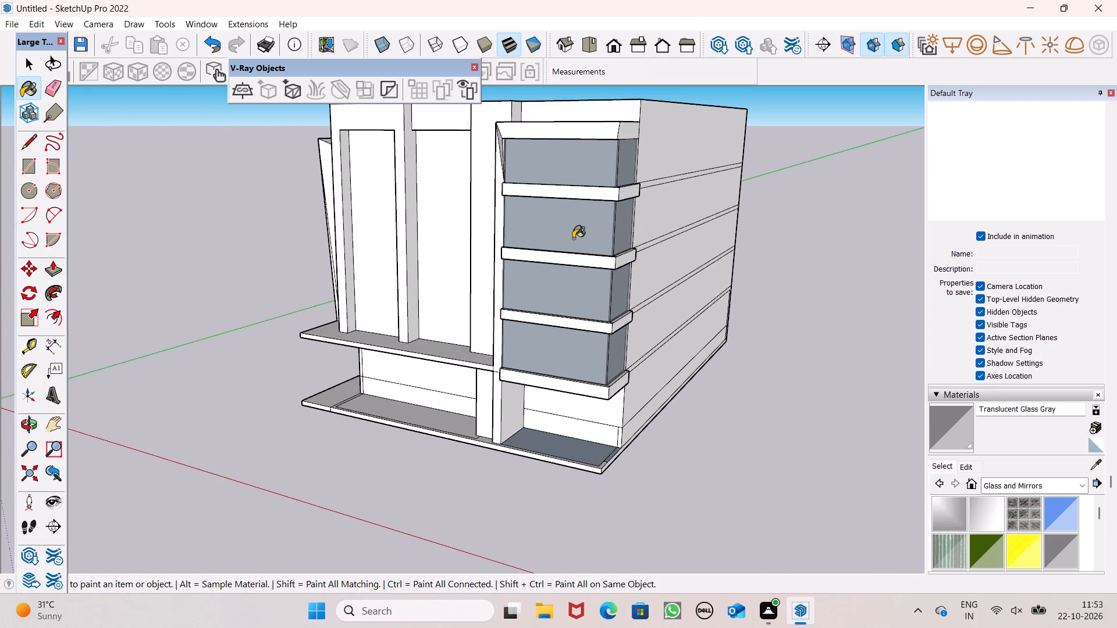
Inspect the glazing of the corner bay's top storey up close.
{"action": "scroll", "coordinate": [595, 133], "scroll_direction": "up", "scroll_amount": 16}
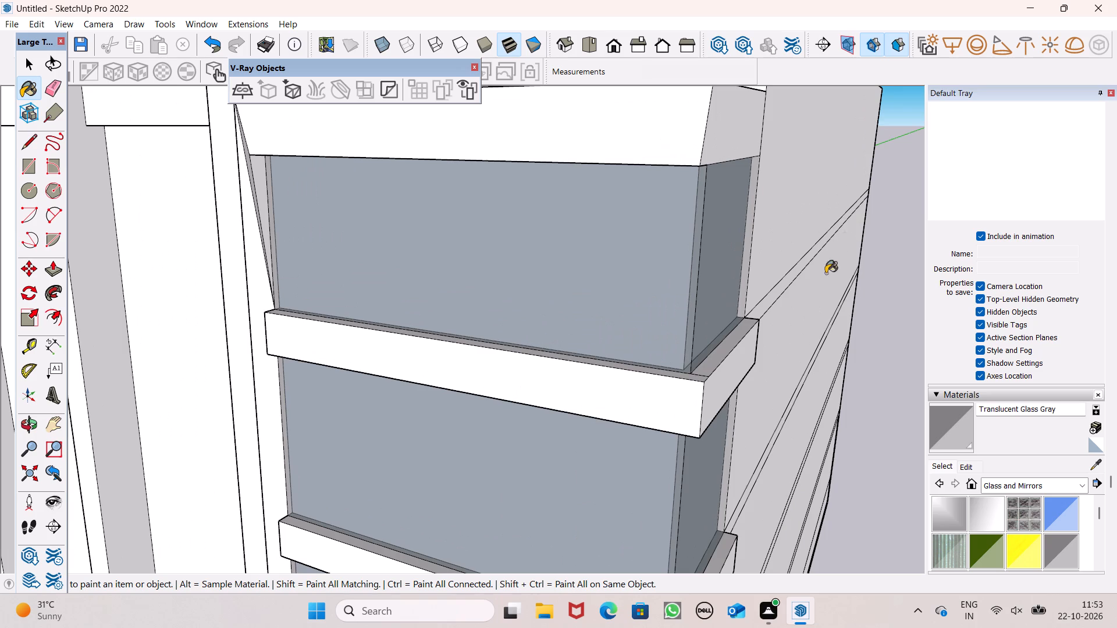
{"action": "scroll", "coordinate": [569, 316], "scroll_direction": "up", "scroll_amount": 7}
{"action": "scroll", "coordinate": [706, 291], "scroll_direction": "up", "scroll_amount": 15}
{"action": "middle_click", "coordinate": [727, 246]}
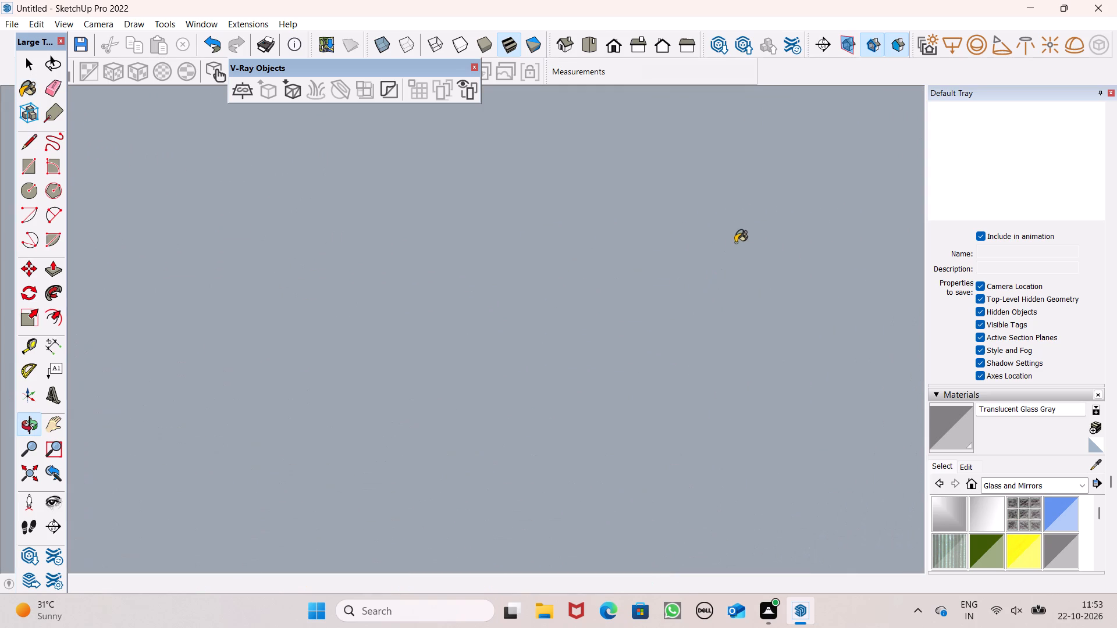
{"action": "scroll", "coordinate": [744, 234], "scroll_direction": "up", "scroll_amount": 20}
{"action": "scroll", "coordinate": [744, 234], "scroll_direction": "up", "scroll_amount": 5}
{"action": "middle_click", "coordinate": [744, 234]}
{"action": "scroll", "coordinate": [745, 231], "scroll_direction": "up", "scroll_amount": 4}
{"action": "middle_click", "coordinate": [745, 231]}
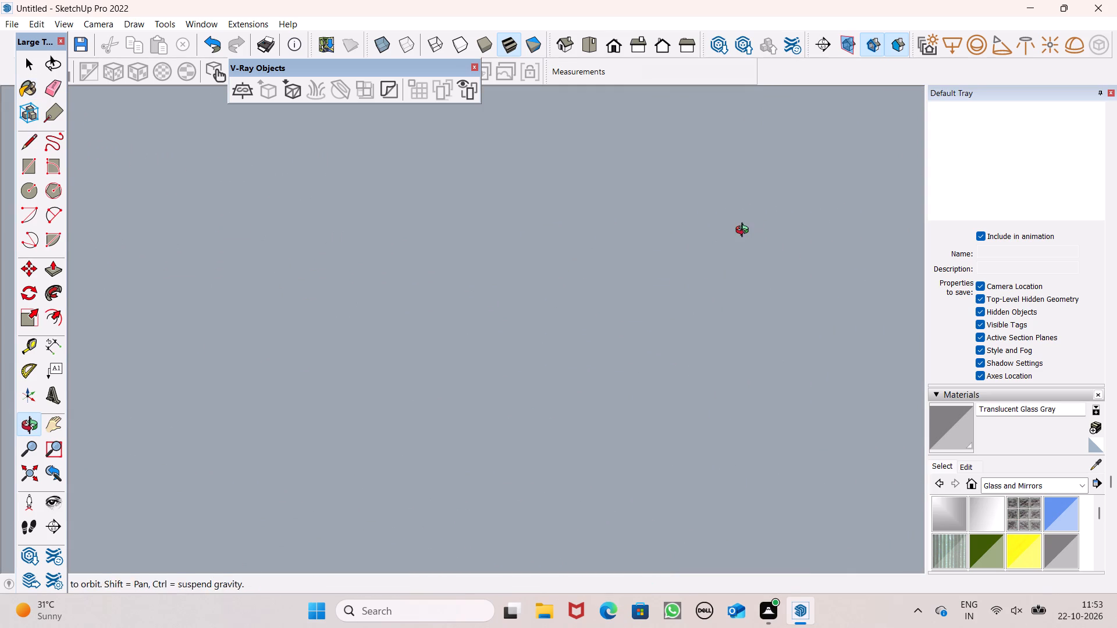
{"action": "scroll", "coordinate": [745, 231], "scroll_direction": "up", "scroll_amount": 3}
{"action": "middle_click_drag", "start_coordinate": [760, 280], "coordinate": [847, 286]}
{"action": "scroll", "coordinate": [596, 263], "scroll_direction": "down", "scroll_amount": 6}
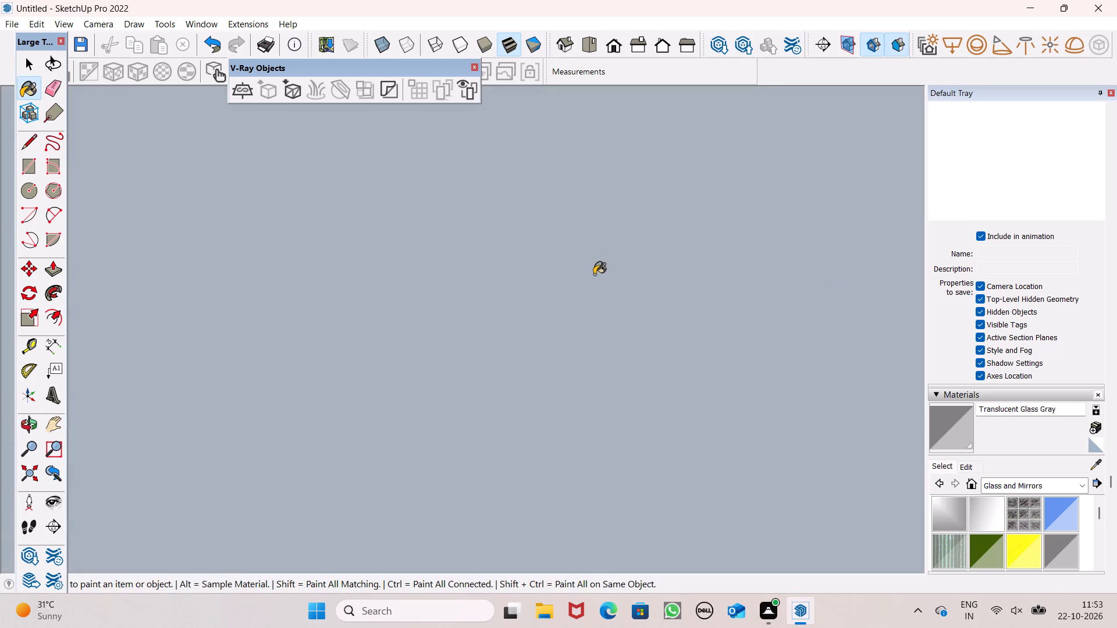
{"action": "scroll", "coordinate": [586, 290], "scroll_direction": "down", "scroll_amount": 8}
{"action": "scroll", "coordinate": [547, 283], "scroll_direction": "down", "scroll_amount": 20}
{"action": "scroll", "coordinate": [547, 283], "scroll_direction": "down", "scroll_amount": 2}
{"action": "scroll", "coordinate": [551, 223], "scroll_direction": "down", "scroll_amount": 9}
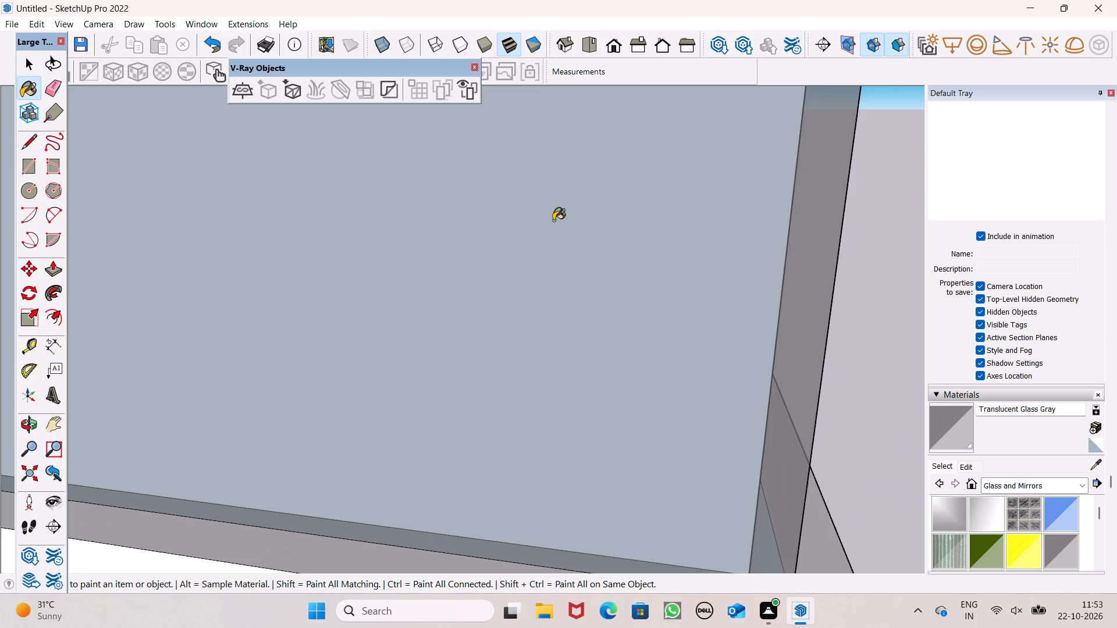
{"action": "scroll", "coordinate": [553, 220], "scroll_direction": "down", "scroll_amount": 18}
Paint two adjoining wall faces inside the corner bay's top storey with Translucent Glass Gray.
{"action": "middle_click_drag", "start_coordinate": [653, 262], "coordinate": [425, 296]}
{"action": "scroll", "coordinate": [424, 296], "scroll_direction": "up", "scroll_amount": 2}
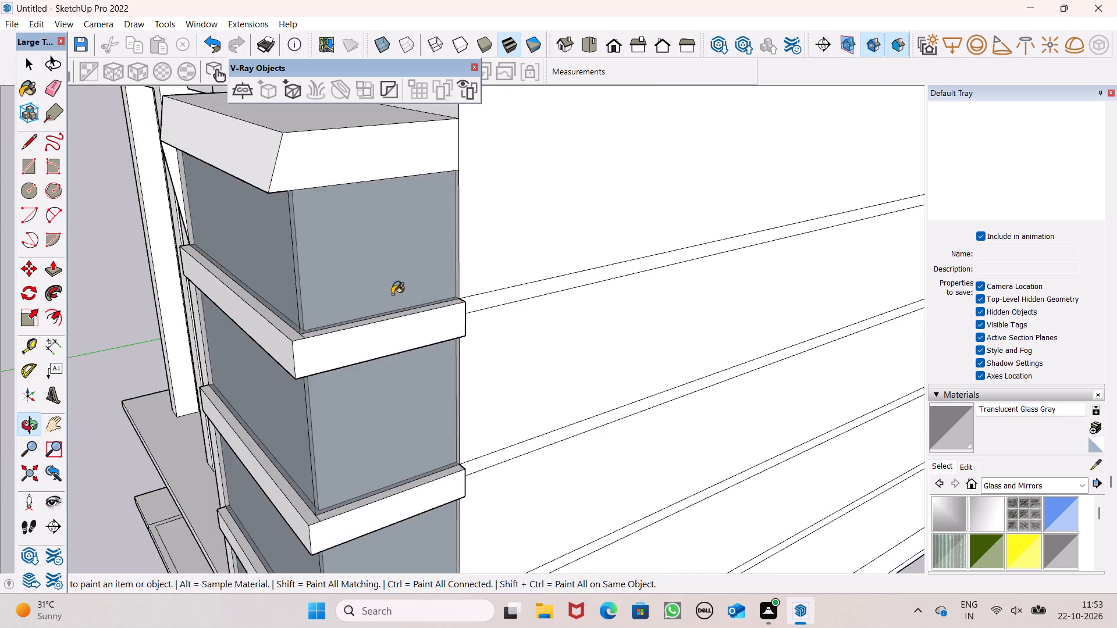
{"action": "scroll", "coordinate": [392, 294], "scroll_direction": "up", "scroll_amount": 4}
{"action": "middle_click_drag", "start_coordinate": [648, 286], "coordinate": [313, 326]}
{"action": "scroll", "coordinate": [218, 290], "scroll_direction": "up", "scroll_amount": 7}
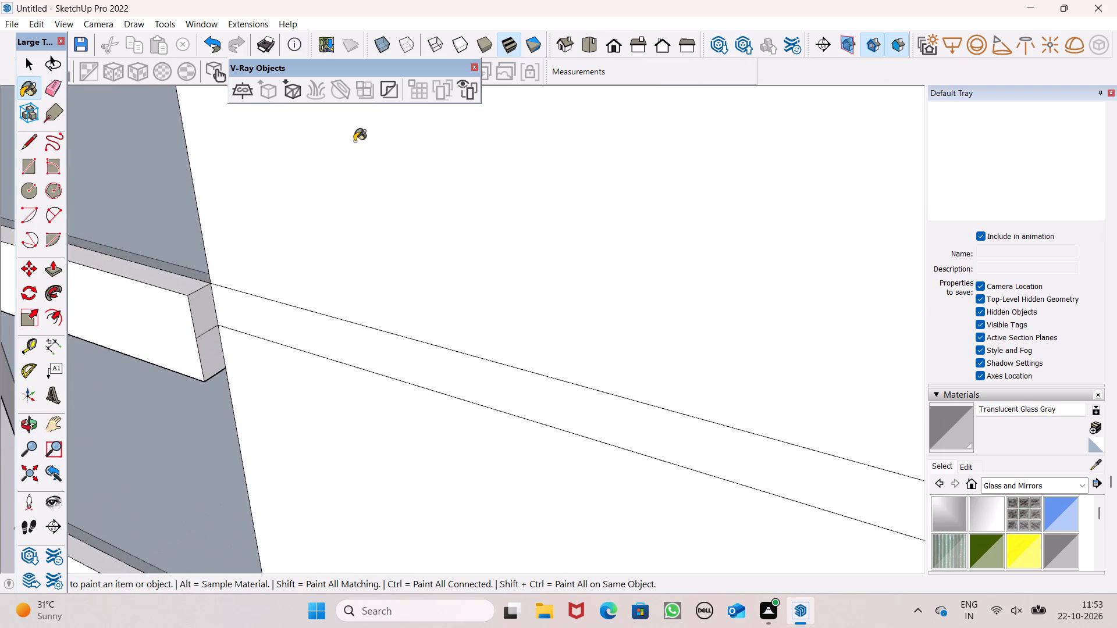
{"action": "scroll", "coordinate": [100, 191], "scroll_direction": "up", "scroll_amount": 6}
{"action": "scroll", "coordinate": [275, 192], "scroll_direction": "up", "scroll_amount": 8}
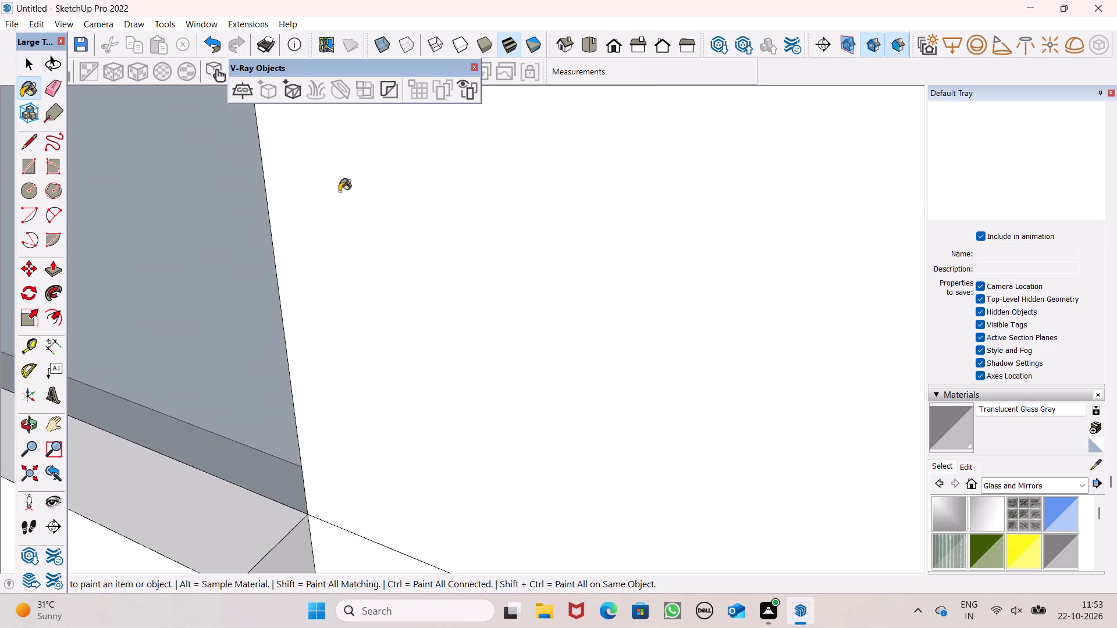
{"action": "scroll", "coordinate": [339, 191], "scroll_direction": "up", "scroll_amount": 10}
{"action": "scroll", "coordinate": [275, 334], "scroll_direction": "up", "scroll_amount": 13}
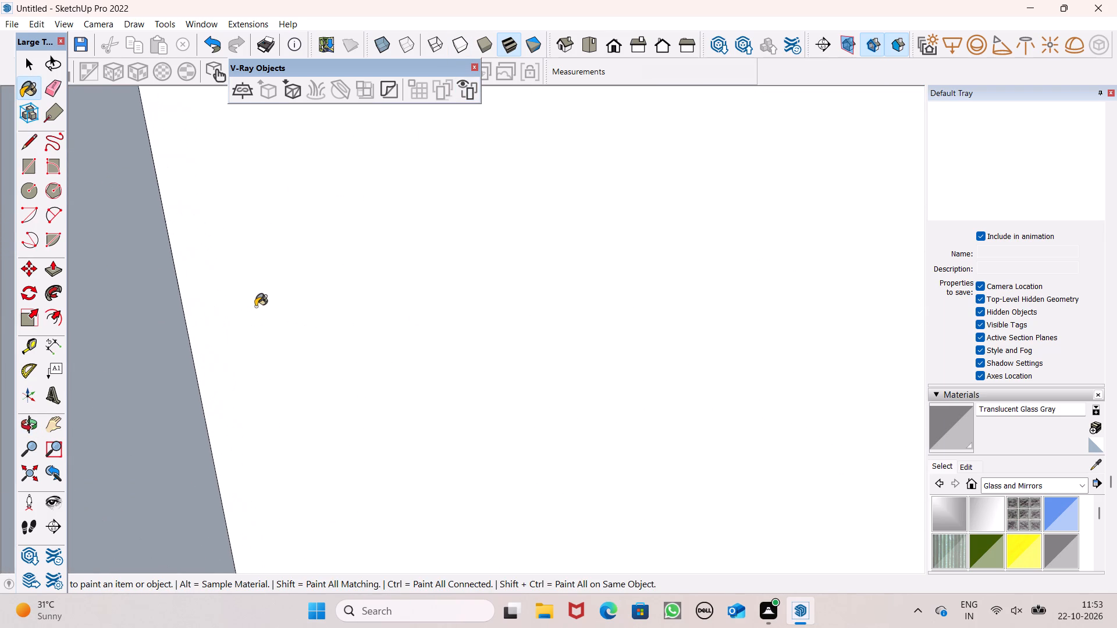
{"action": "scroll", "coordinate": [255, 306], "scroll_direction": "up", "scroll_amount": 15}
{"action": "middle_click", "coordinate": [265, 306]}
{"action": "middle_click", "coordinate": [268, 302]}
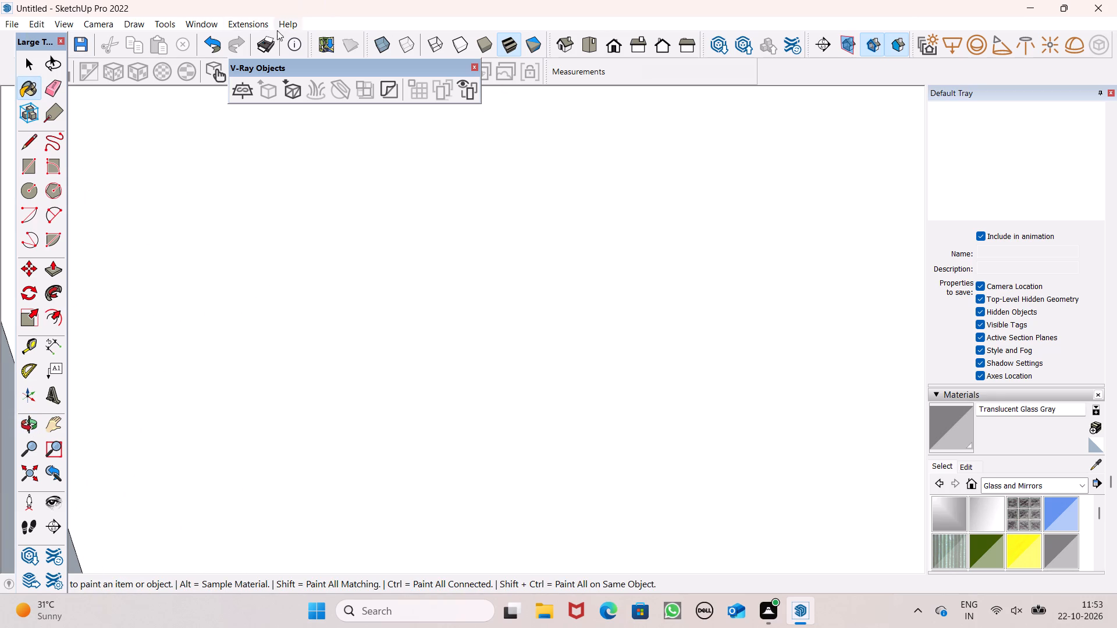
{"action": "scroll", "coordinate": [275, 71], "scroll_direction": "down", "scroll_amount": 1}
{"action": "scroll", "coordinate": [491, 202], "scroll_direction": "down", "scroll_amount": 6}
{"action": "middle_click_drag", "start_coordinate": [518, 224], "coordinate": [417, 267]}
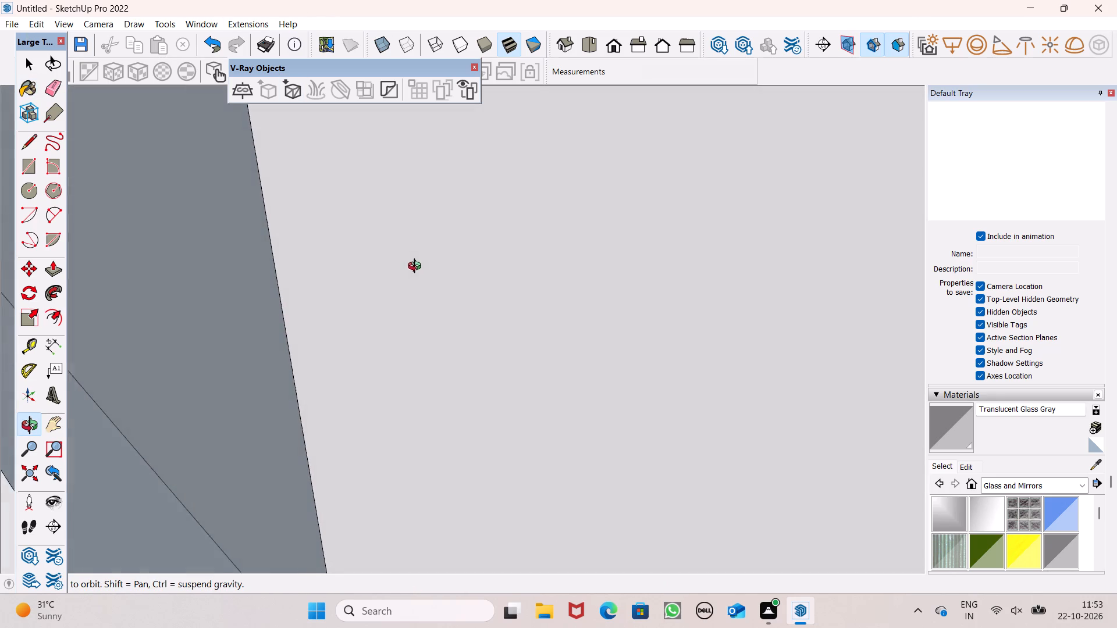
{"action": "middle_click_drag", "start_coordinate": [417, 267], "coordinate": [417, 262]}
{"action": "scroll", "coordinate": [417, 292], "scroll_direction": "up", "scroll_amount": 20}
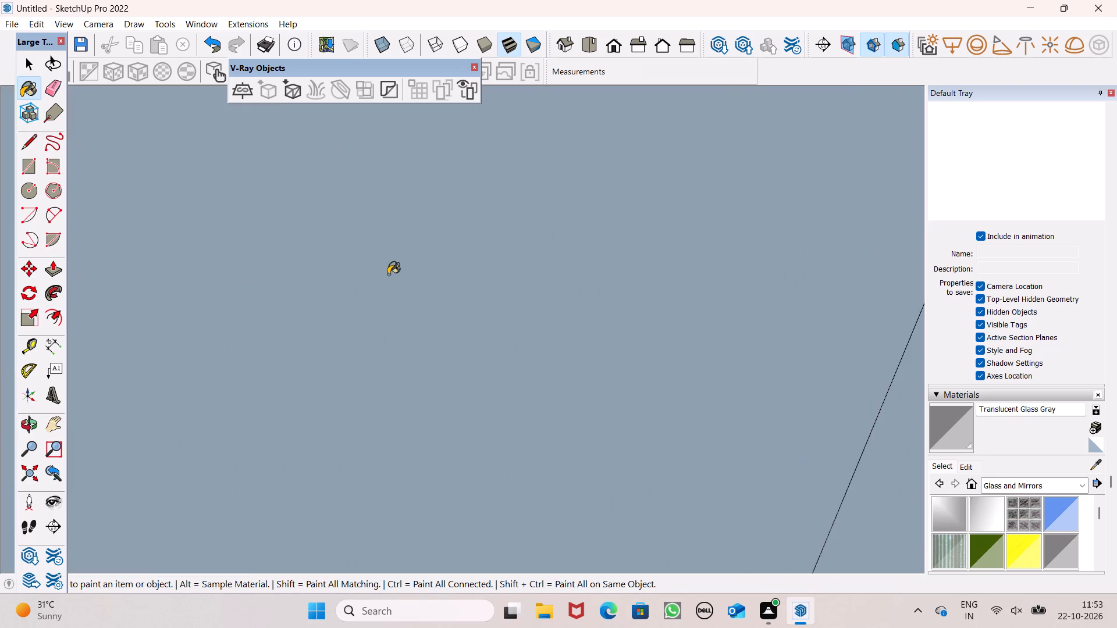
{"action": "scroll", "coordinate": [388, 274], "scroll_direction": "up", "scroll_amount": 13}
{"action": "scroll", "coordinate": [392, 262], "scroll_direction": "up", "scroll_amount": 11}
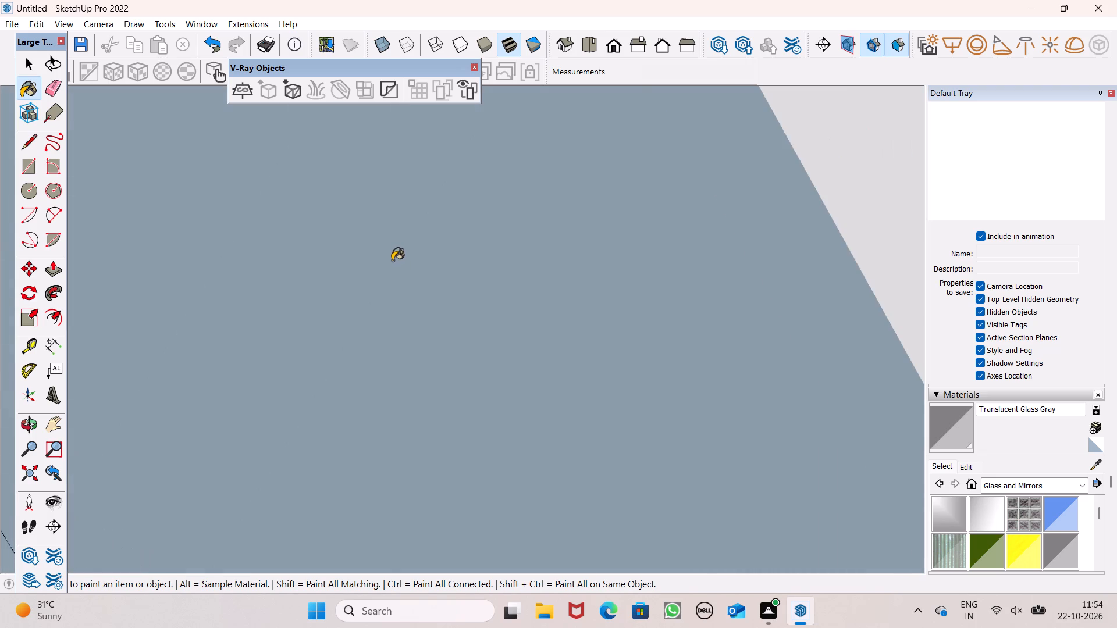
{"action": "scroll", "coordinate": [392, 261], "scroll_direction": "up", "scroll_amount": 16}
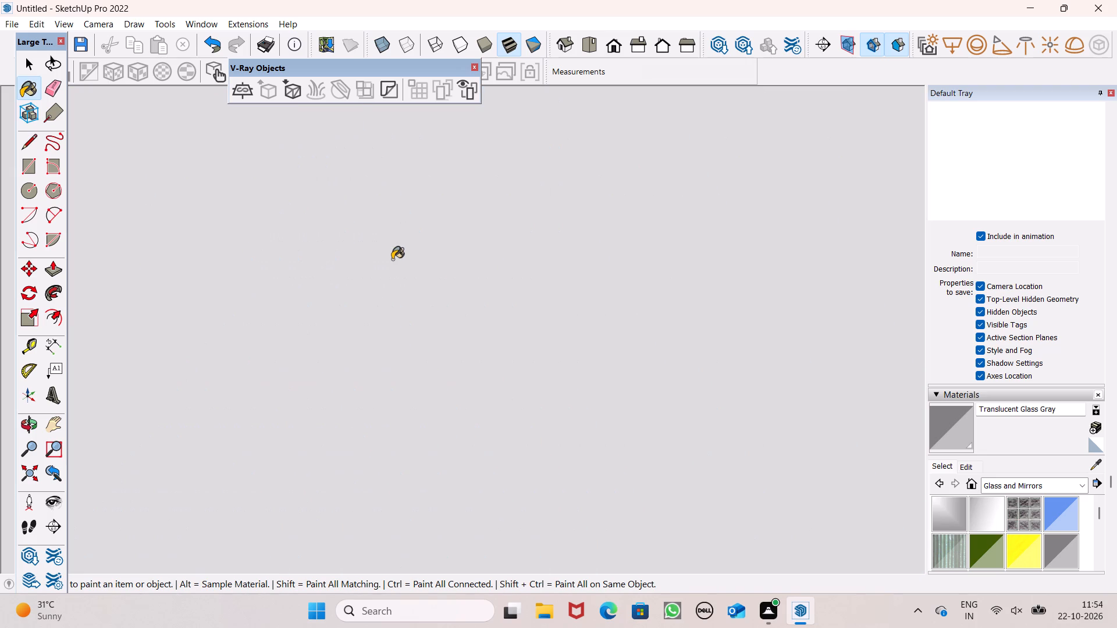
{"action": "scroll", "coordinate": [392, 259], "scroll_direction": "up", "scroll_amount": 5}
{"action": "middle_click_drag", "start_coordinate": [385, 259], "coordinate": [394, 95]}
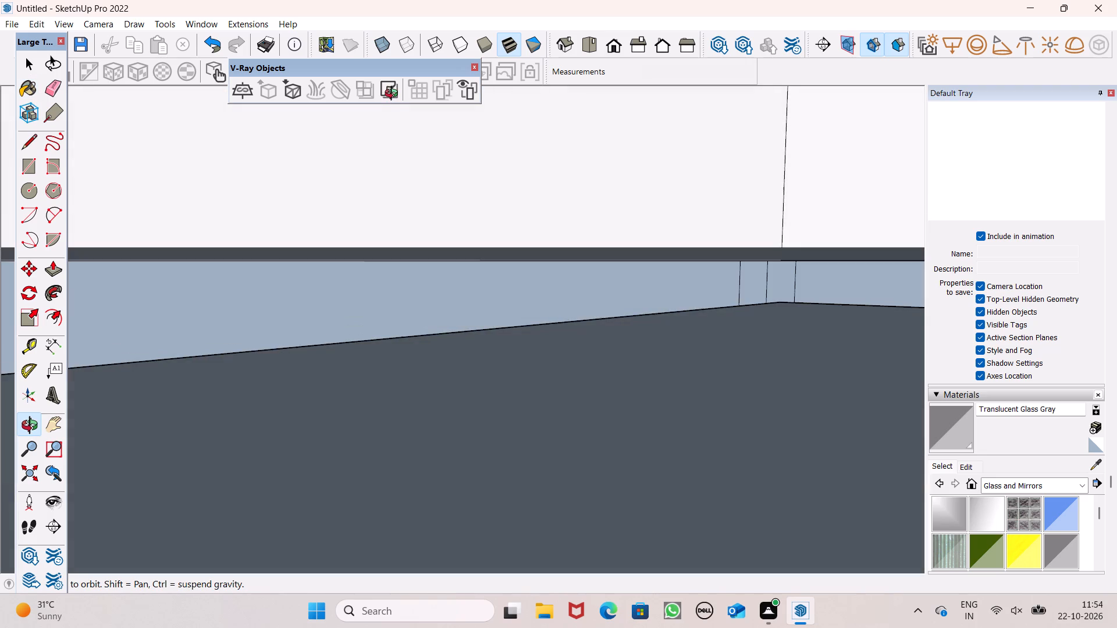
{"action": "middle_click_drag", "start_coordinate": [394, 95], "coordinate": [385, 106]}
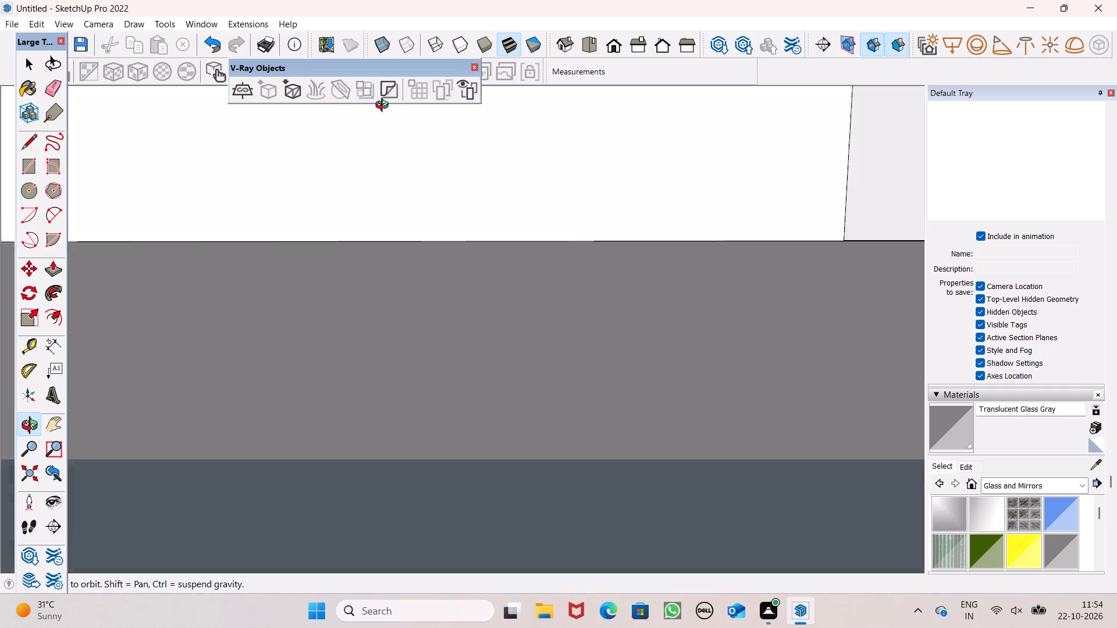
{"action": "middle_click_drag", "start_coordinate": [385, 106], "coordinate": [150, 99]}
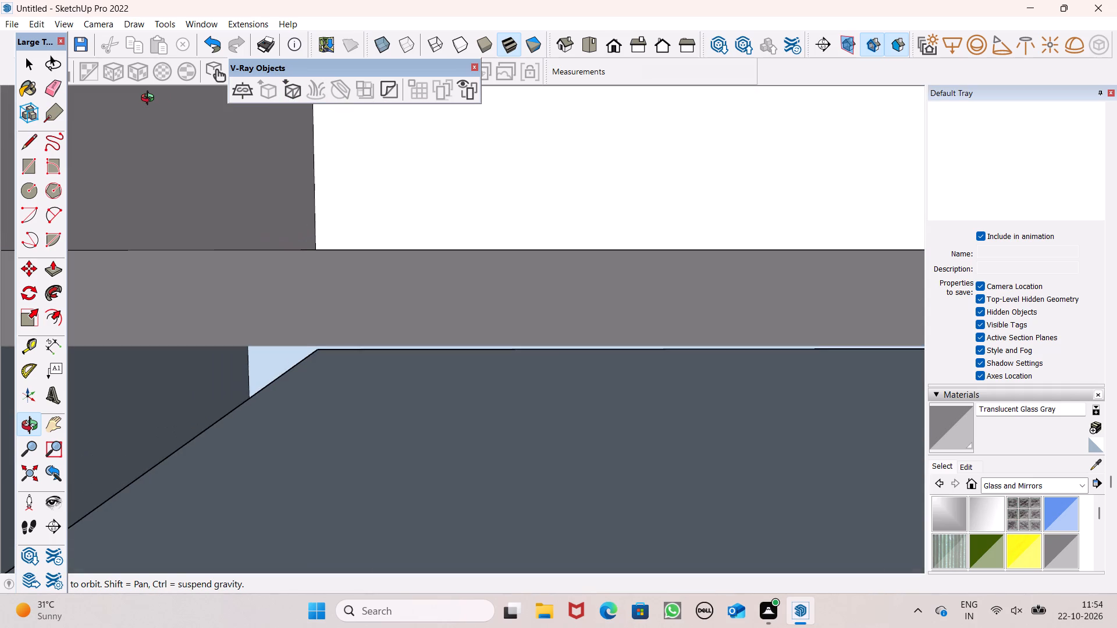
{"action": "middle_click_drag", "start_coordinate": [150, 99], "coordinate": [147, 99]}
{"action": "left_click", "coordinate": [198, 188]}
{"action": "left_click", "coordinate": [358, 184]}
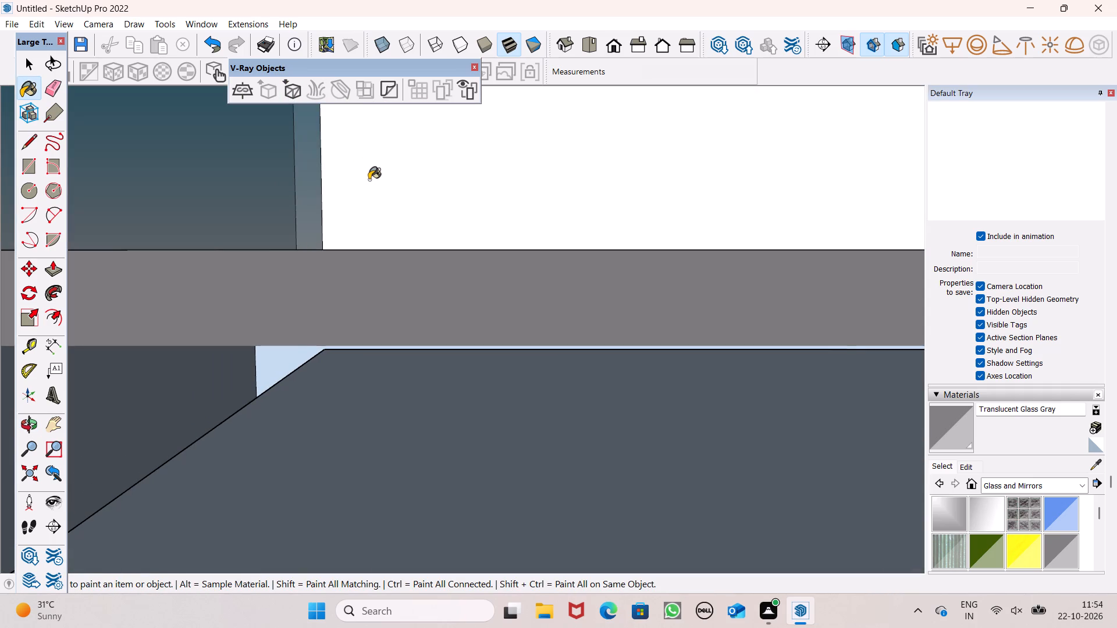
Examine the corner bay's top-storey glazing from inside and then from outside at the corner.
{"action": "scroll", "coordinate": [371, 197], "scroll_direction": "down", "scroll_amount": 1}
{"action": "middle_click_drag", "start_coordinate": [376, 225], "coordinate": [789, 279]}
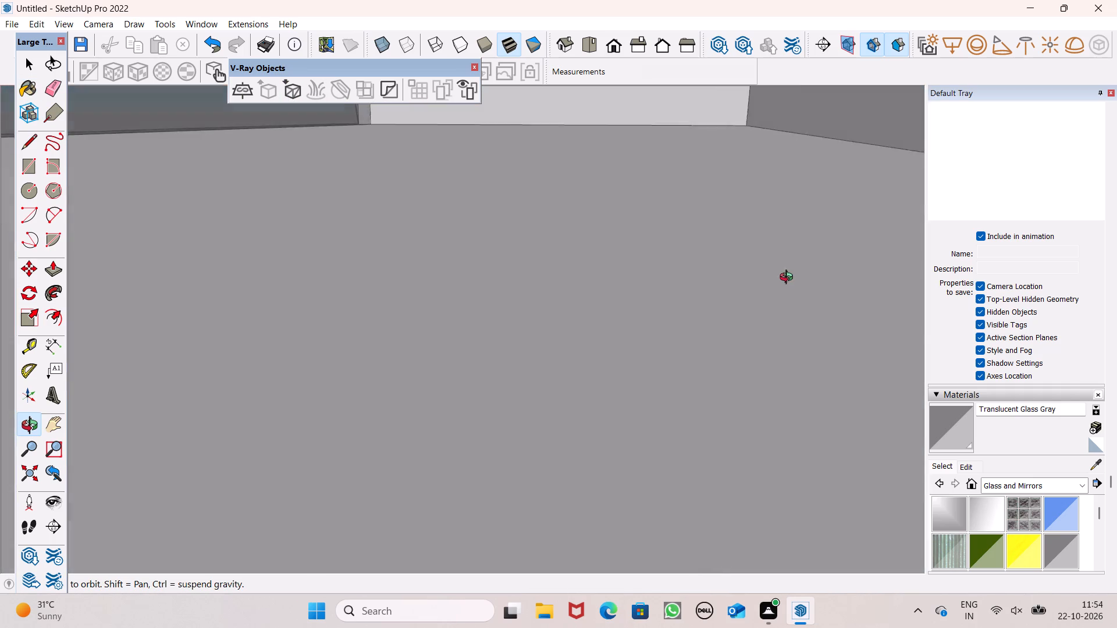
{"action": "middle_click_drag", "start_coordinate": [789, 279], "coordinate": [767, 217]}
{"action": "scroll", "coordinate": [735, 204], "scroll_direction": "down", "scroll_amount": 5}
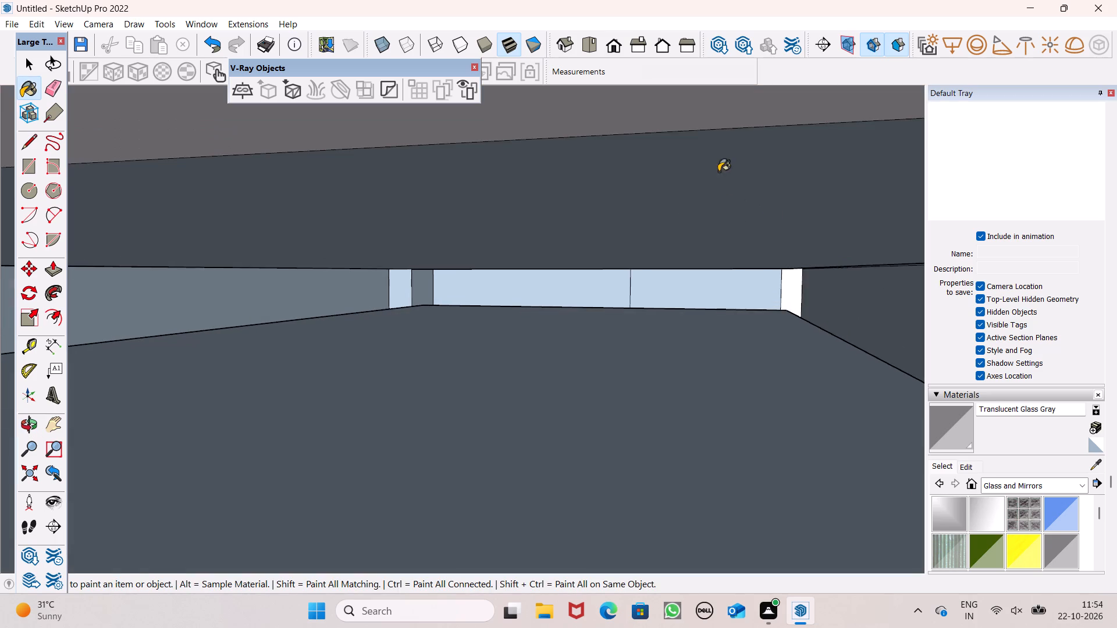
{"action": "scroll", "coordinate": [718, 171], "scroll_direction": "down", "scroll_amount": 19}
{"action": "scroll", "coordinate": [696, 199], "scroll_direction": "down", "scroll_amount": 15}
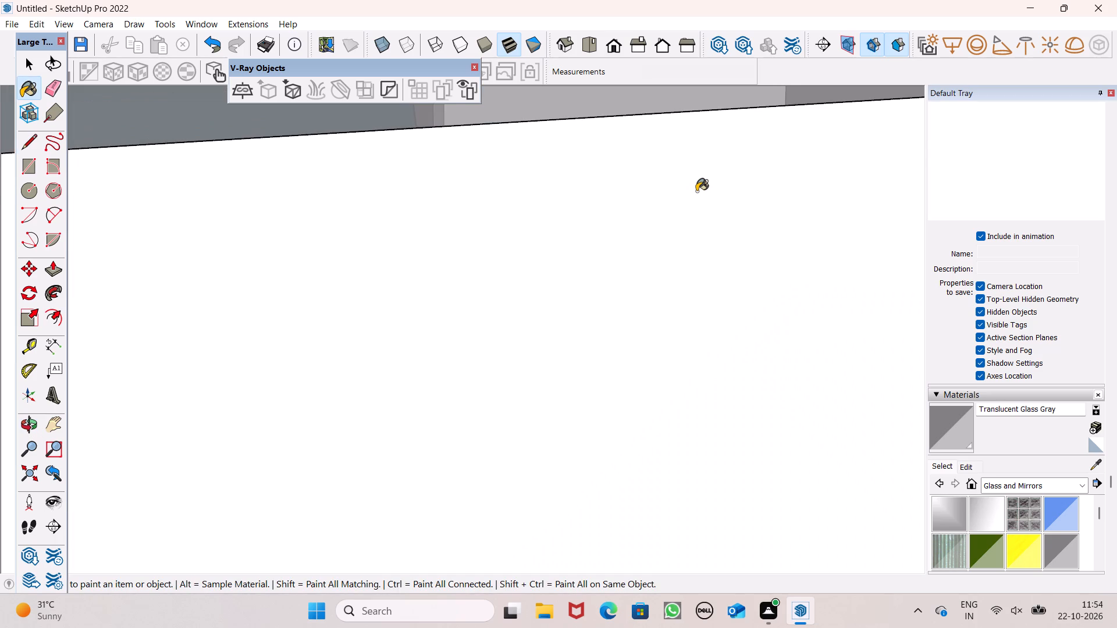
{"action": "scroll", "coordinate": [696, 191], "scroll_direction": "down", "scroll_amount": 20}
{"action": "scroll", "coordinate": [696, 191], "scroll_direction": "down", "scroll_amount": 13}
{"action": "middle_click_drag", "start_coordinate": [602, 252], "coordinate": [624, 268]}
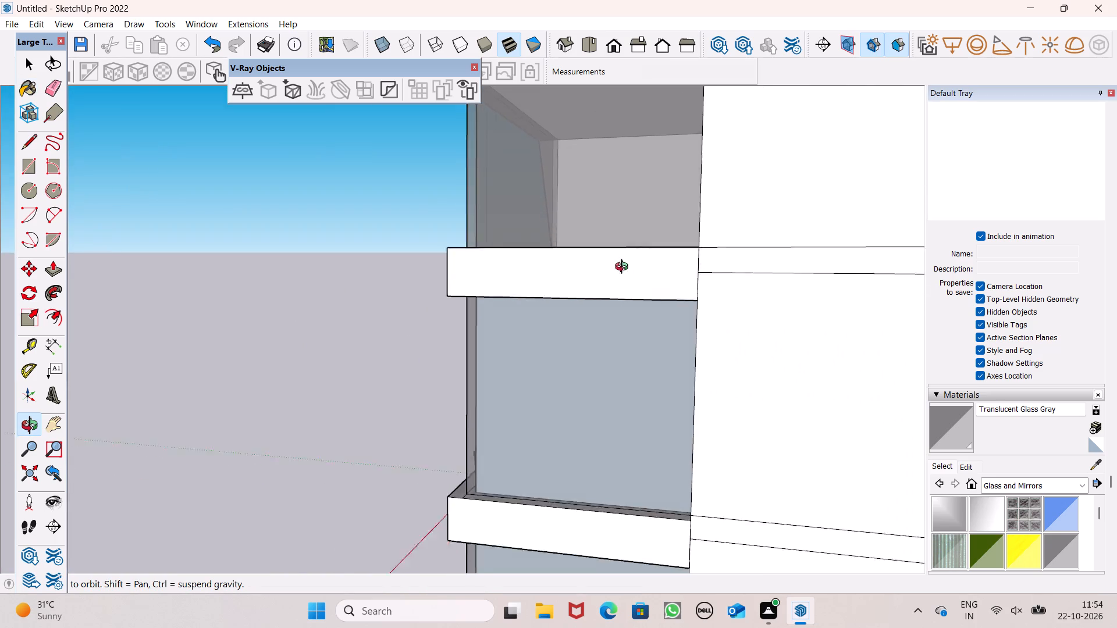
{"action": "middle_click_drag", "start_coordinate": [624, 268], "coordinate": [998, 304]}
{"action": "scroll", "coordinate": [677, 216], "scroll_direction": "down", "scroll_amount": 4}
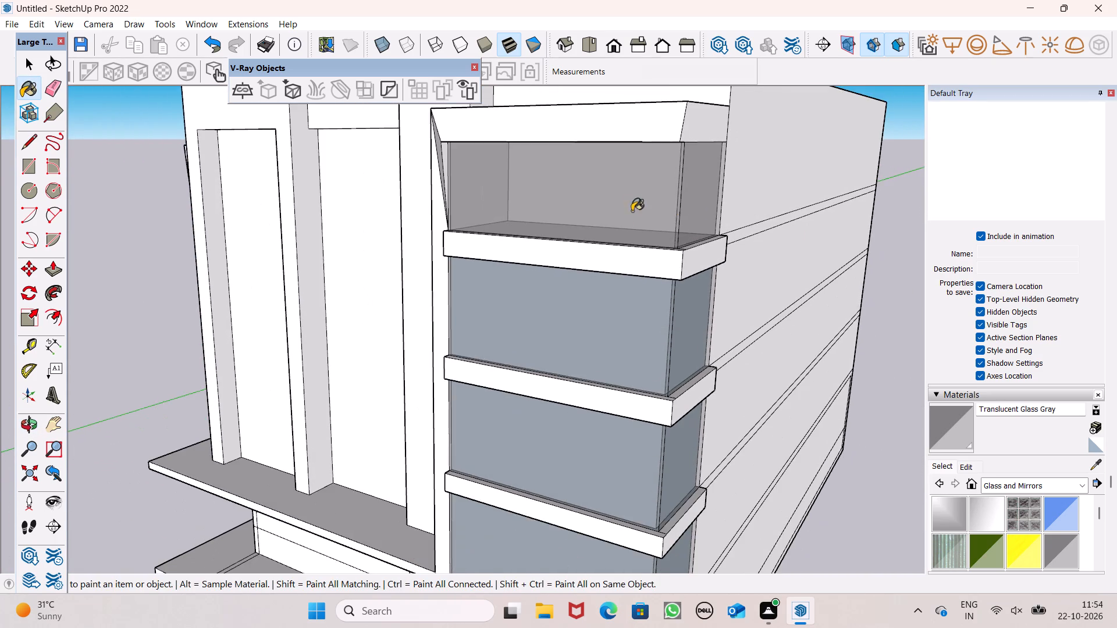
Paint two interior wall faces in the storey below the top one, at the long side wall, with Translucent Glass Gray.
{"action": "middle_click_drag", "start_coordinate": [632, 216], "coordinate": [355, 212]}
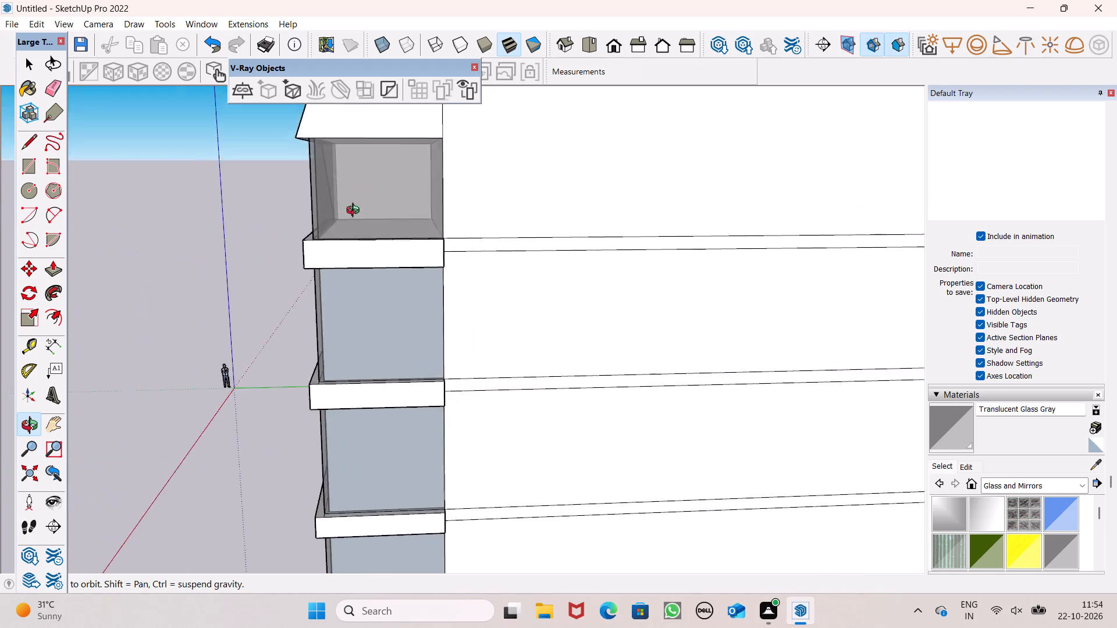
{"action": "middle_click_drag", "start_coordinate": [355, 212], "coordinate": [229, 241]}
{"action": "scroll", "coordinate": [225, 390], "scroll_direction": "up", "scroll_amount": 7}
{"action": "scroll", "coordinate": [344, 381], "scroll_direction": "up", "scroll_amount": 5}
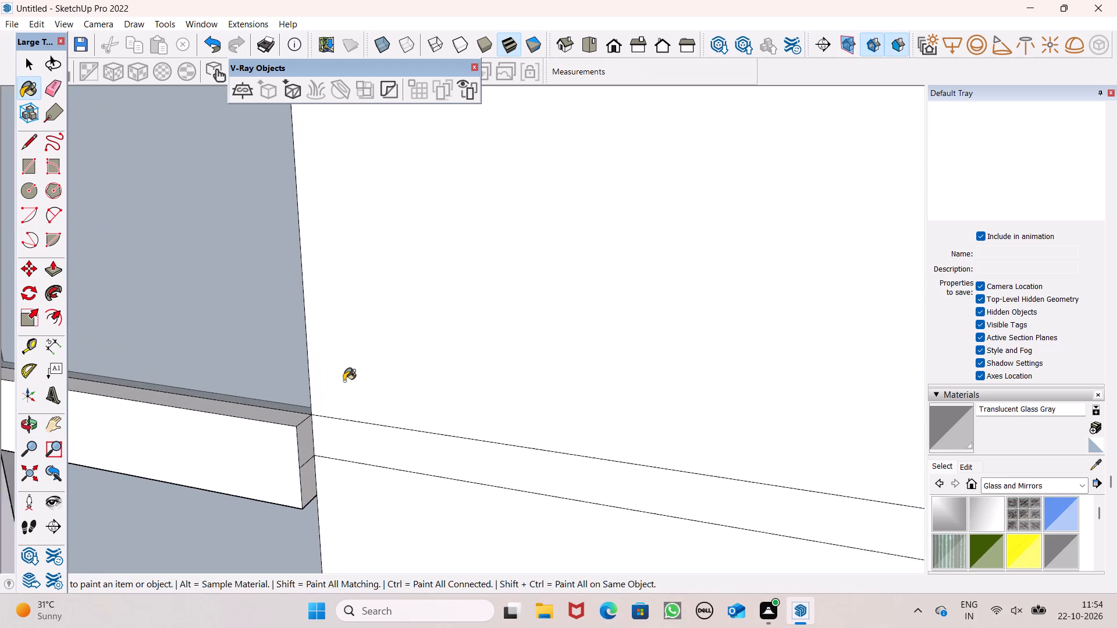
{"action": "scroll", "coordinate": [344, 381], "scroll_direction": "up", "scroll_amount": 2}
{"action": "scroll", "coordinate": [429, 307], "scroll_direction": "up", "scroll_amount": 1}
{"action": "middle_click_drag", "start_coordinate": [490, 310], "coordinate": [361, 360]}
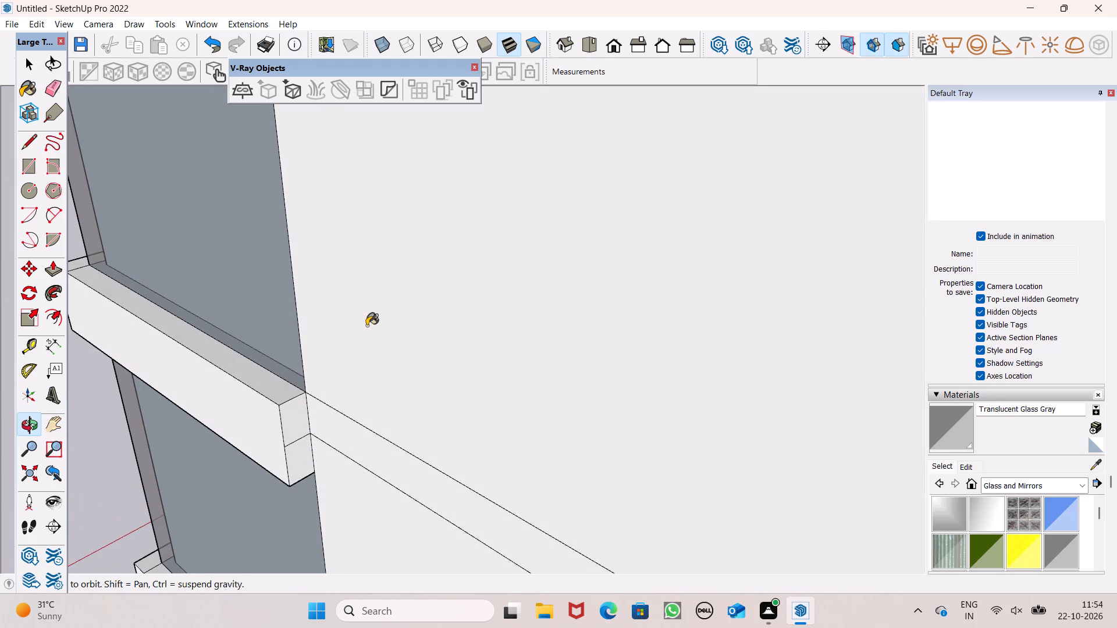
{"action": "scroll", "coordinate": [342, 359], "scroll_direction": "up", "scroll_amount": 8}
{"action": "scroll", "coordinate": [177, 345], "scroll_direction": "up", "scroll_amount": 6}
{"action": "middle_click_drag", "start_coordinate": [445, 377], "coordinate": [194, 202]}
{"action": "scroll", "coordinate": [439, 377], "scroll_direction": "up", "scroll_amount": 1}
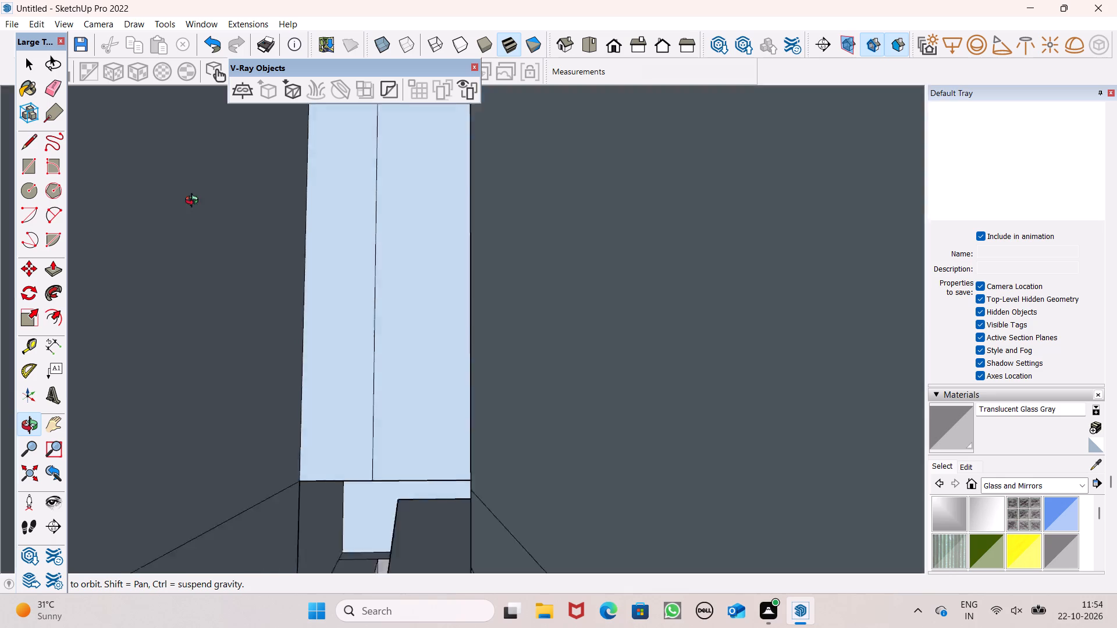
{"action": "middle_click_drag", "start_coordinate": [194, 202], "coordinate": [417, 256]}
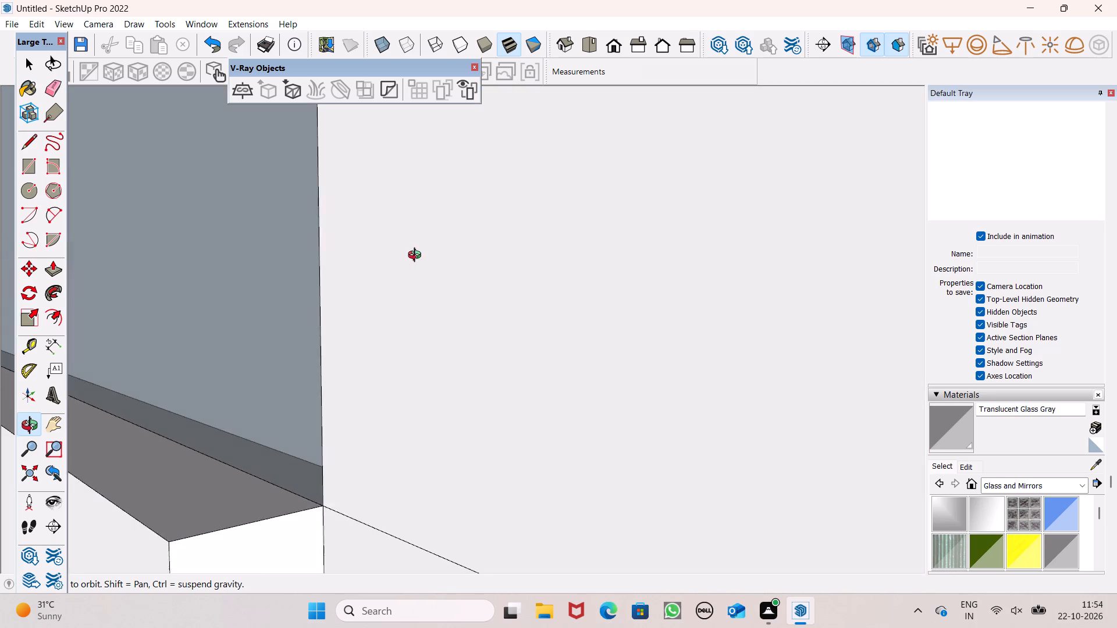
{"action": "middle_click_drag", "start_coordinate": [417, 256], "coordinate": [606, 245]}
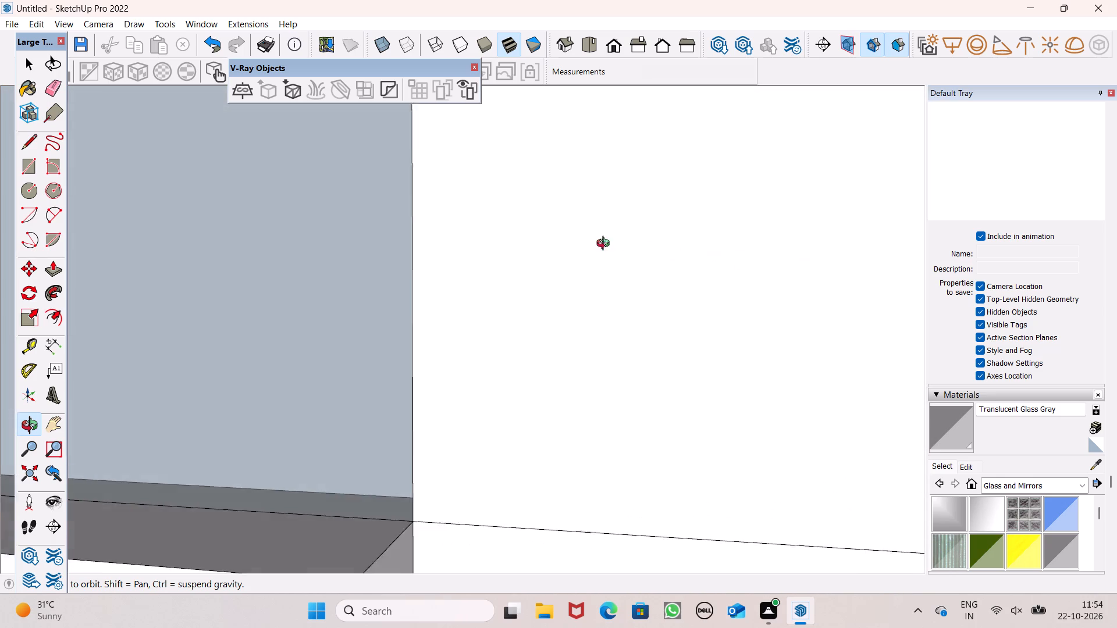
{"action": "middle_click_drag", "start_coordinate": [606, 245], "coordinate": [449, 234]}
{"action": "scroll", "coordinate": [531, 328], "scroll_direction": "up", "scroll_amount": 7}
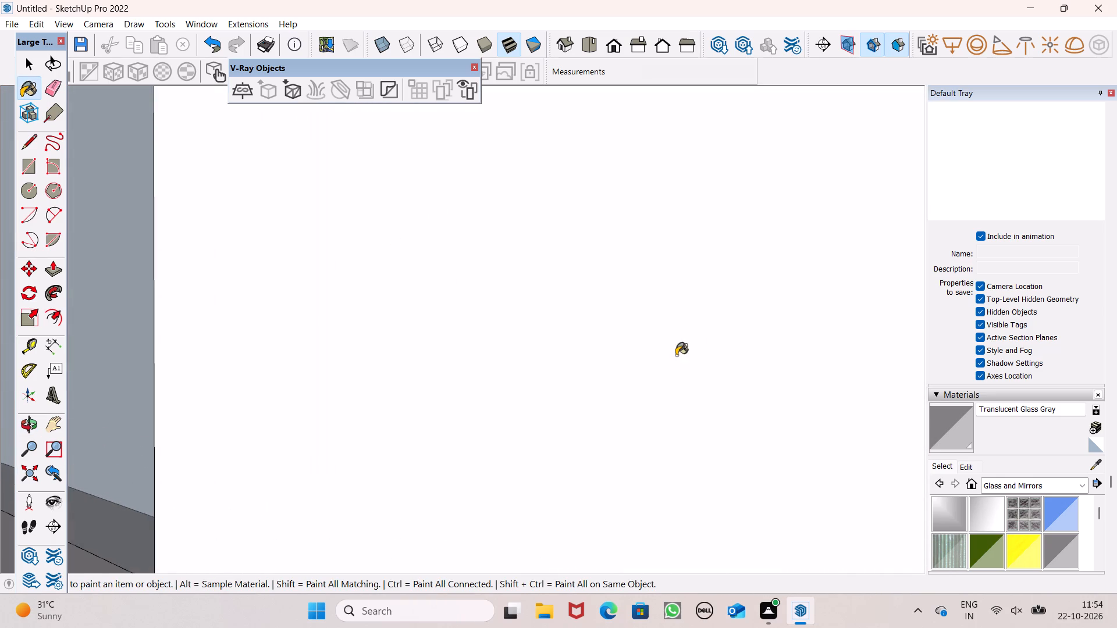
{"action": "middle_click_drag", "start_coordinate": [673, 359], "coordinate": [667, 359]}
{"action": "scroll", "coordinate": [667, 360], "scroll_direction": "up", "scroll_amount": 8}
{"action": "middle_click_drag", "start_coordinate": [652, 349], "coordinate": [414, 373]}
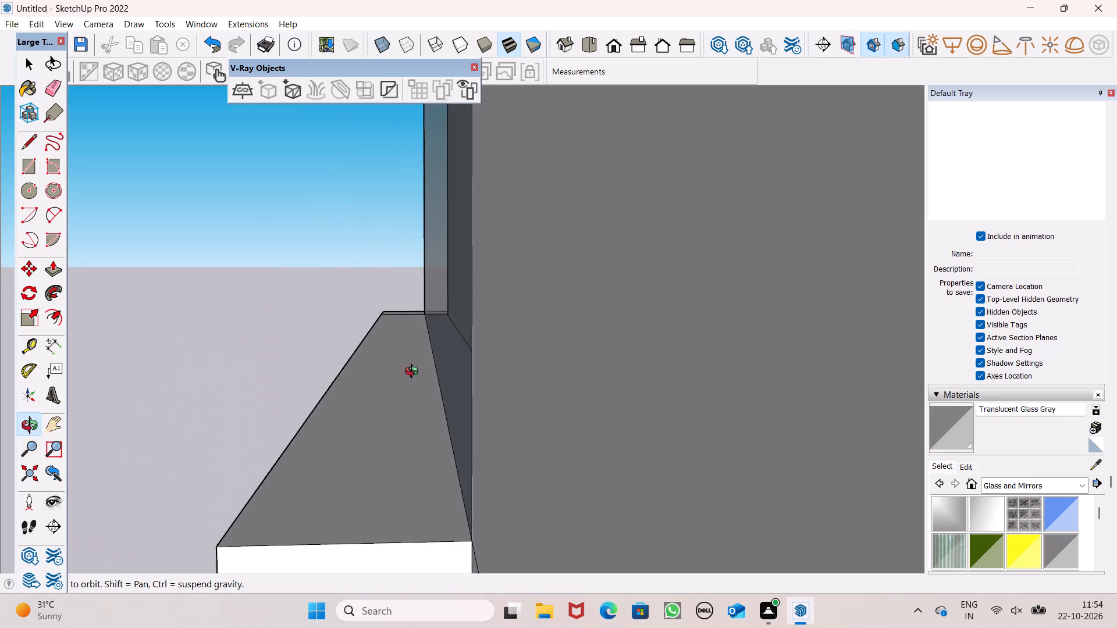
{"action": "middle_click_drag", "start_coordinate": [414, 373], "coordinate": [521, 354]}
{"action": "scroll", "coordinate": [515, 344], "scroll_direction": "up", "scroll_amount": 7}
{"action": "scroll", "coordinate": [665, 272], "scroll_direction": "up", "scroll_amount": 10}
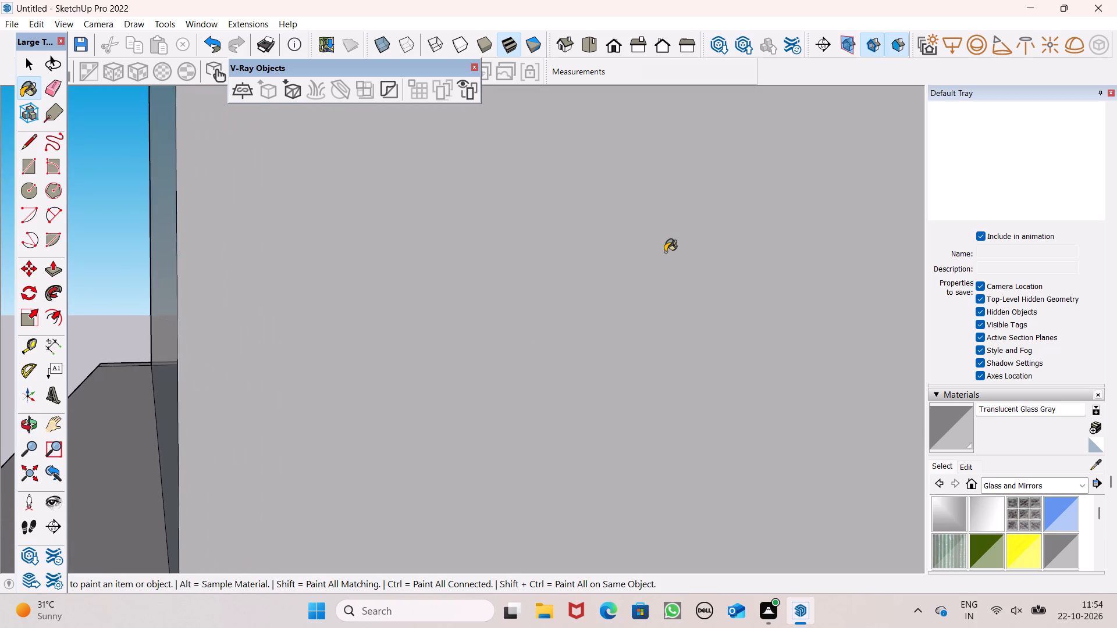
{"action": "scroll", "coordinate": [665, 252], "scroll_direction": "up", "scroll_amount": 20}
{"action": "scroll", "coordinate": [665, 252], "scroll_direction": "up", "scroll_amount": 5}
{"action": "middle_click", "coordinate": [664, 252]}
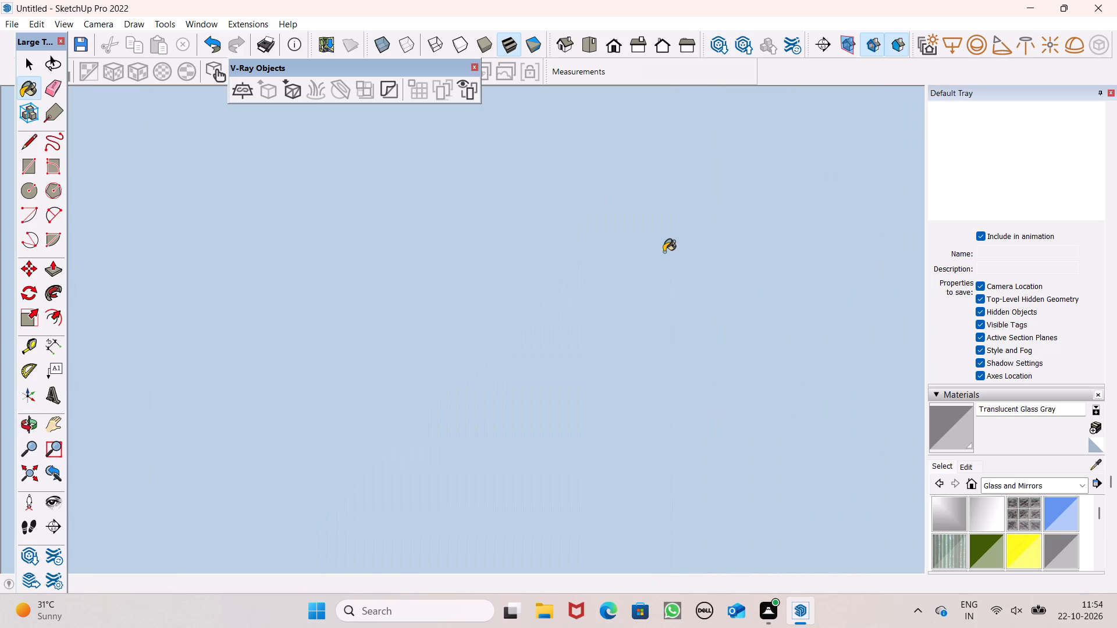
{"action": "scroll", "coordinate": [664, 252], "scroll_direction": "up", "scroll_amount": 15}
{"action": "middle_click_drag", "start_coordinate": [676, 312], "coordinate": [826, 235]}
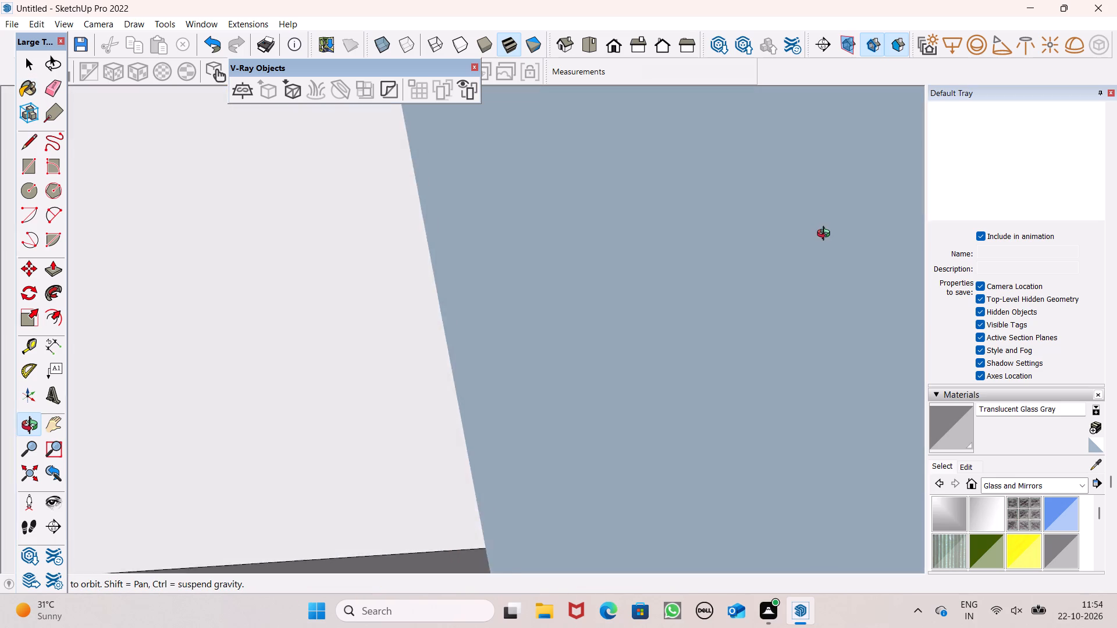
{"action": "middle_click_drag", "start_coordinate": [826, 235], "coordinate": [176, 247]}
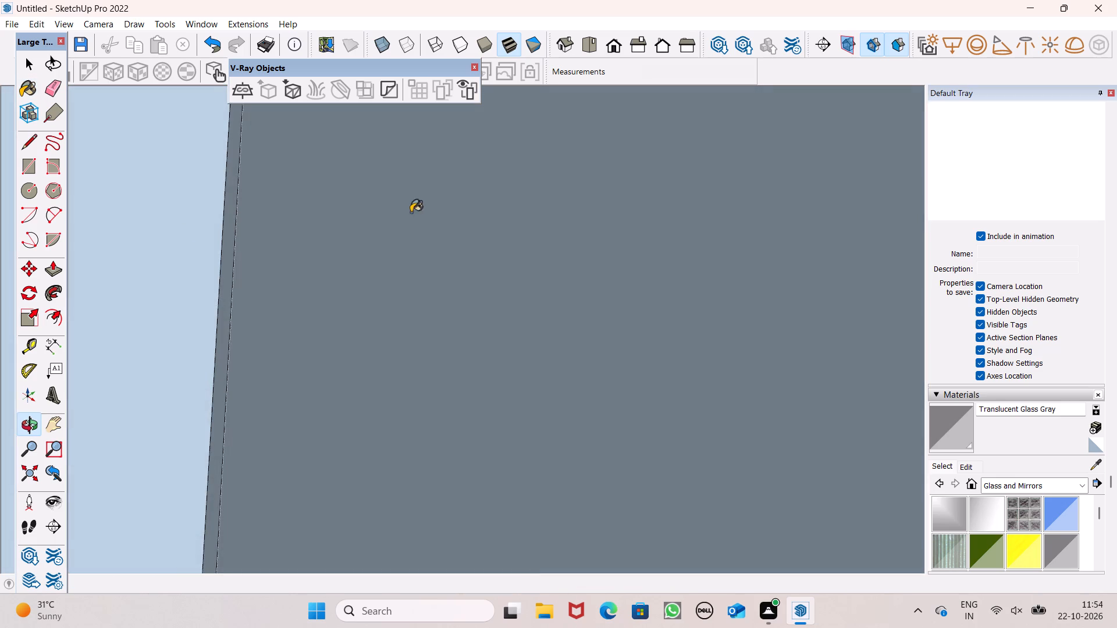
{"action": "scroll", "coordinate": [408, 214], "scroll_direction": "down", "scroll_amount": 10}
{"action": "left_click", "coordinate": [392, 274]}
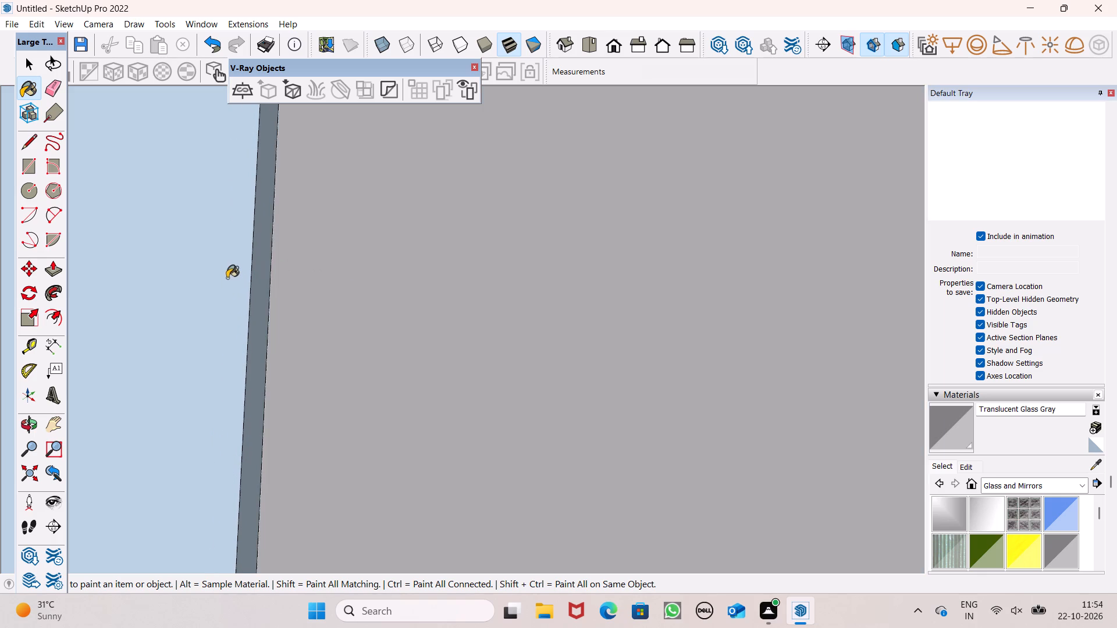
{"action": "left_click", "coordinate": [225, 280]}
Examine the glazing of the corner bay and the adjoining long side wall from outside.
{"action": "scroll", "coordinate": [346, 258], "scroll_direction": "down", "scroll_amount": 5}
{"action": "middle_click_drag", "start_coordinate": [355, 266], "coordinate": [985, 331]}
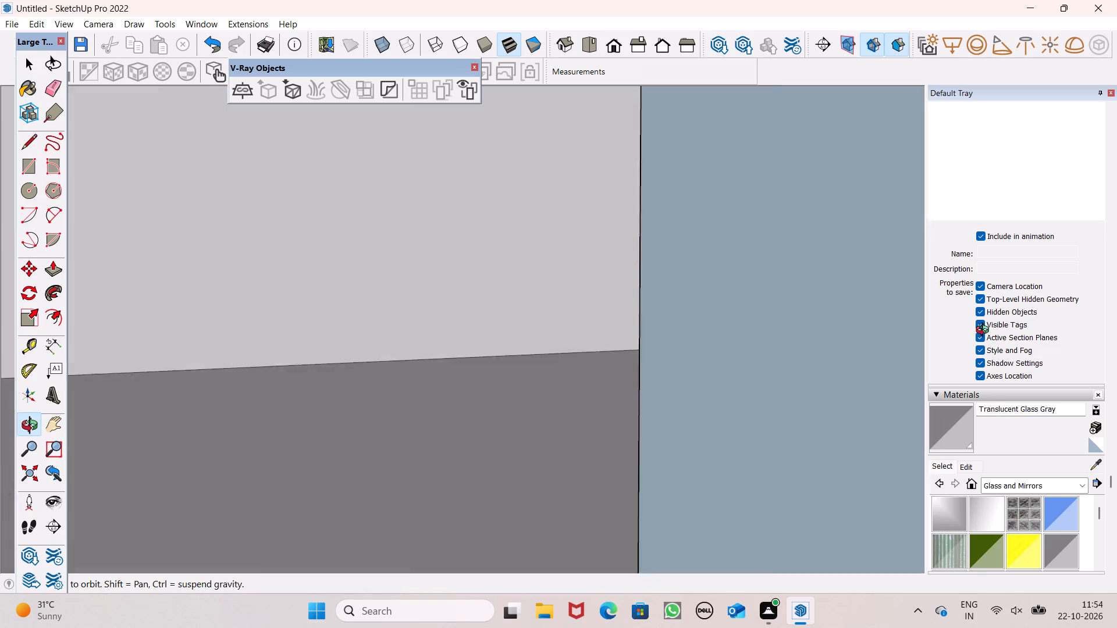
{"action": "middle_click_drag", "start_coordinate": [985, 331], "coordinate": [1012, 333]}
{"action": "scroll", "coordinate": [458, 288], "scroll_direction": "down", "scroll_amount": 14}
{"action": "scroll", "coordinate": [448, 295], "scroll_direction": "down", "scroll_amount": 16}
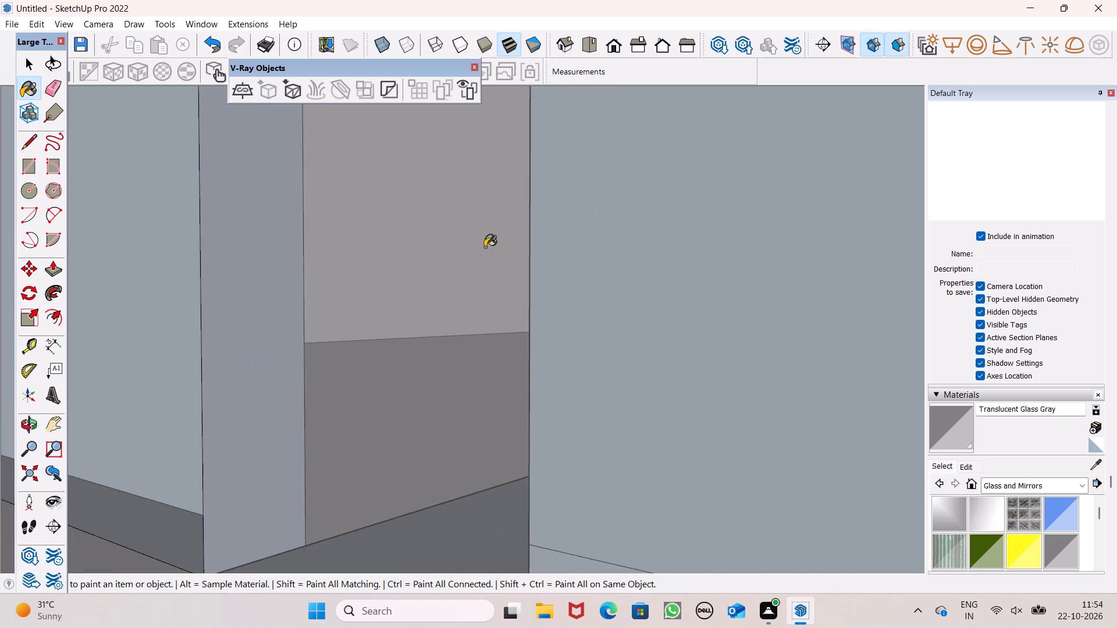
{"action": "scroll", "coordinate": [485, 247], "scroll_direction": "down", "scroll_amount": 20}
{"action": "scroll", "coordinate": [485, 247], "scroll_direction": "down", "scroll_amount": 10}
{"action": "middle_click_drag", "start_coordinate": [511, 291], "coordinate": [730, 313]}
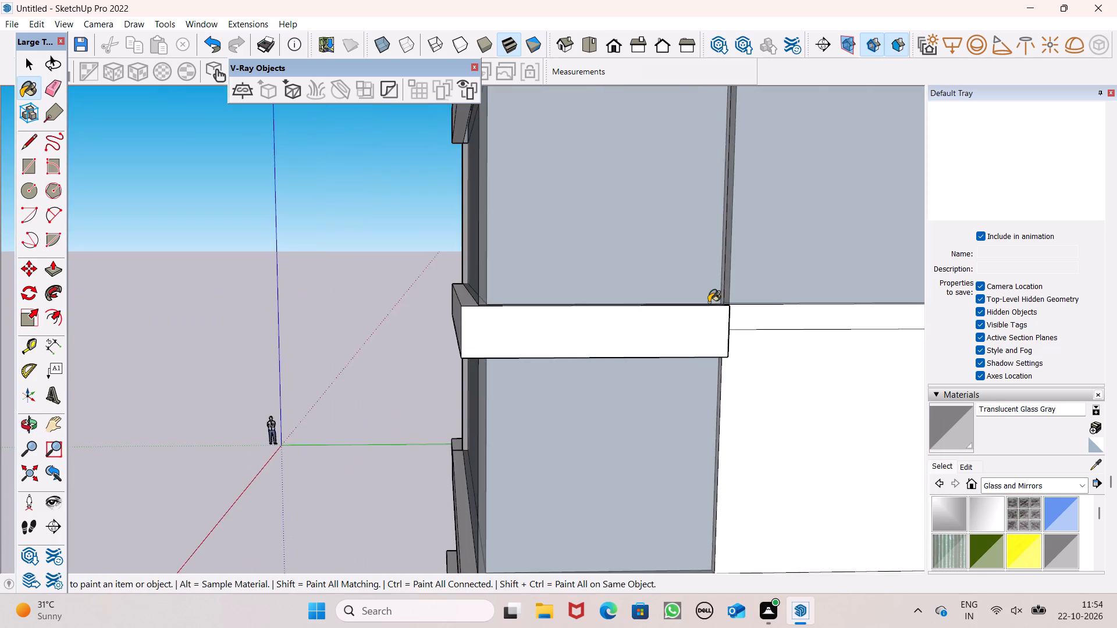
{"action": "scroll", "coordinate": [708, 301], "scroll_direction": "down", "scroll_amount": 8}
{"action": "middle_click_drag", "start_coordinate": [698, 313], "coordinate": [730, 336]}
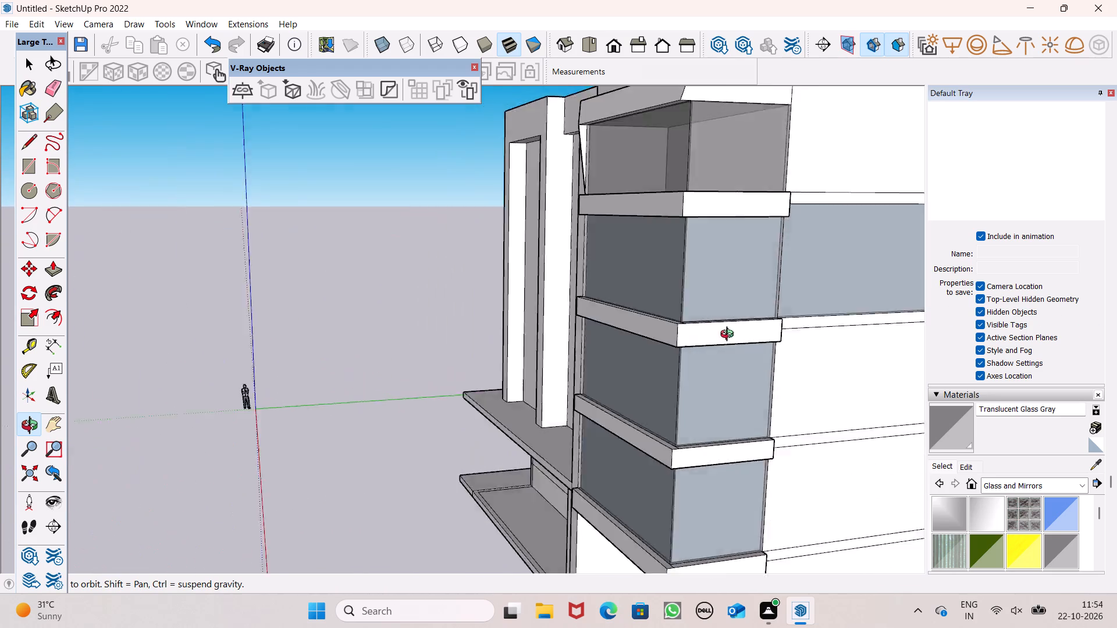
Undo the last Translucent Glass Gray painting on the long side wall's storey below the top one.
{"action": "middle_click_drag", "start_coordinate": [730, 336], "coordinate": [429, 330]}
{"action": "scroll", "coordinate": [382, 286], "scroll_direction": "up", "scroll_amount": 7}
{"action": "scroll", "coordinate": [347, 254], "scroll_direction": "up", "scroll_amount": 8}
{"action": "middle_click", "coordinate": [347, 255]}
{"action": "scroll", "coordinate": [182, 267], "scroll_direction": "up", "scroll_amount": 18}
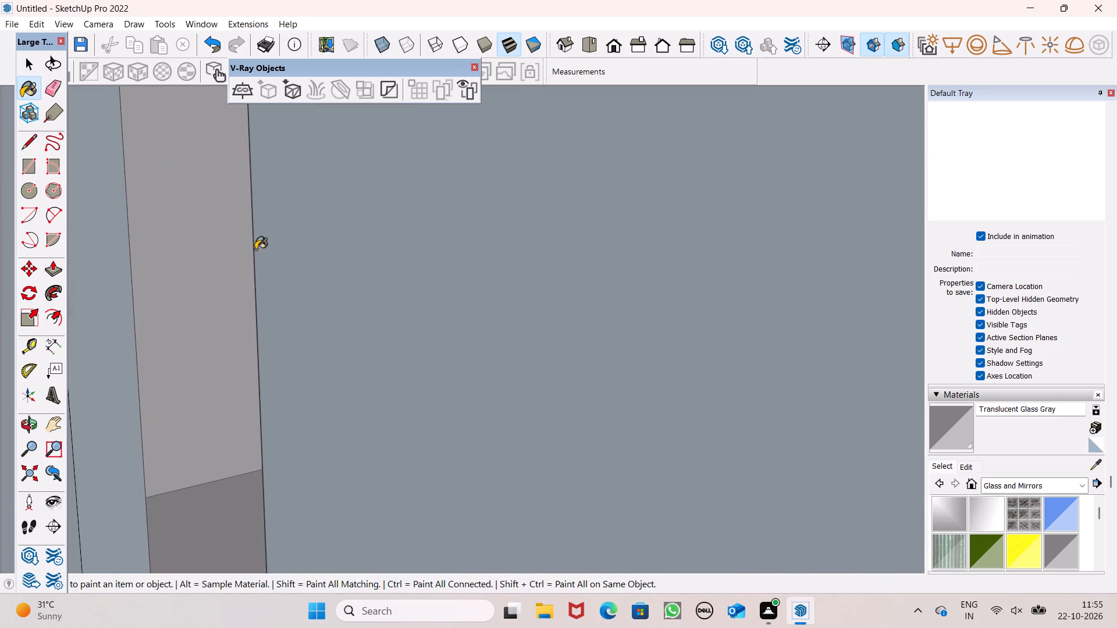
{"action": "key", "text": "ctrl+z"}
Examine the corner bay's glazing and the full long side wall from outside.
{"action": "middle_click_drag", "start_coordinate": [240, 269], "coordinate": [314, 272]}
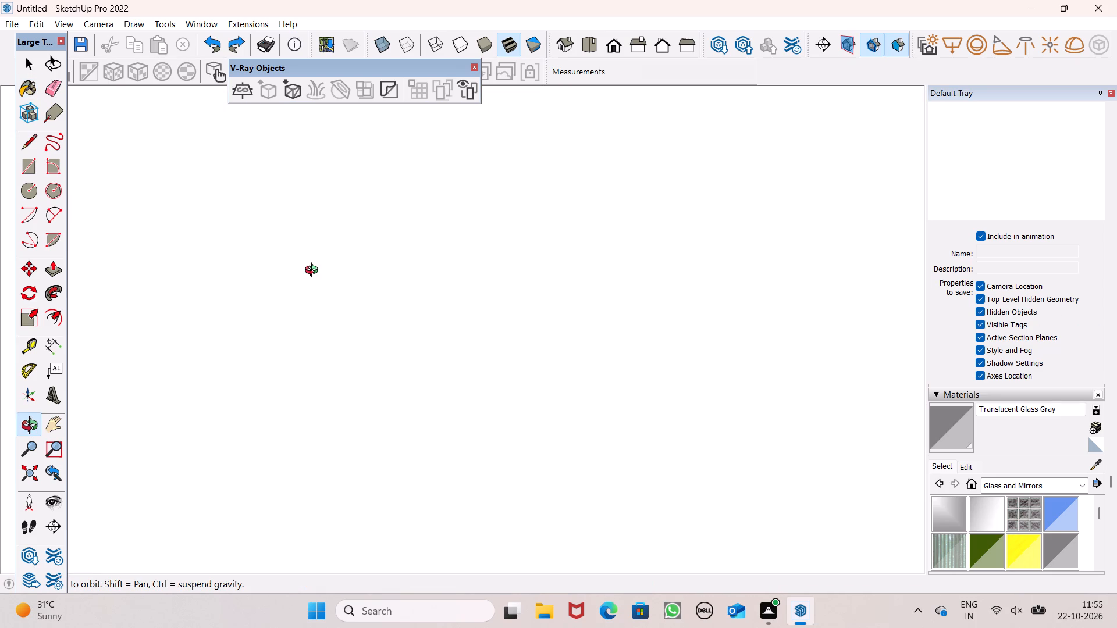
{"action": "middle_click_drag", "start_coordinate": [314, 272], "coordinate": [316, 271]}
{"action": "scroll", "coordinate": [356, 250], "scroll_direction": "down", "scroll_amount": 13}
{"action": "scroll", "coordinate": [449, 267], "scroll_direction": "down", "scroll_amount": 13}
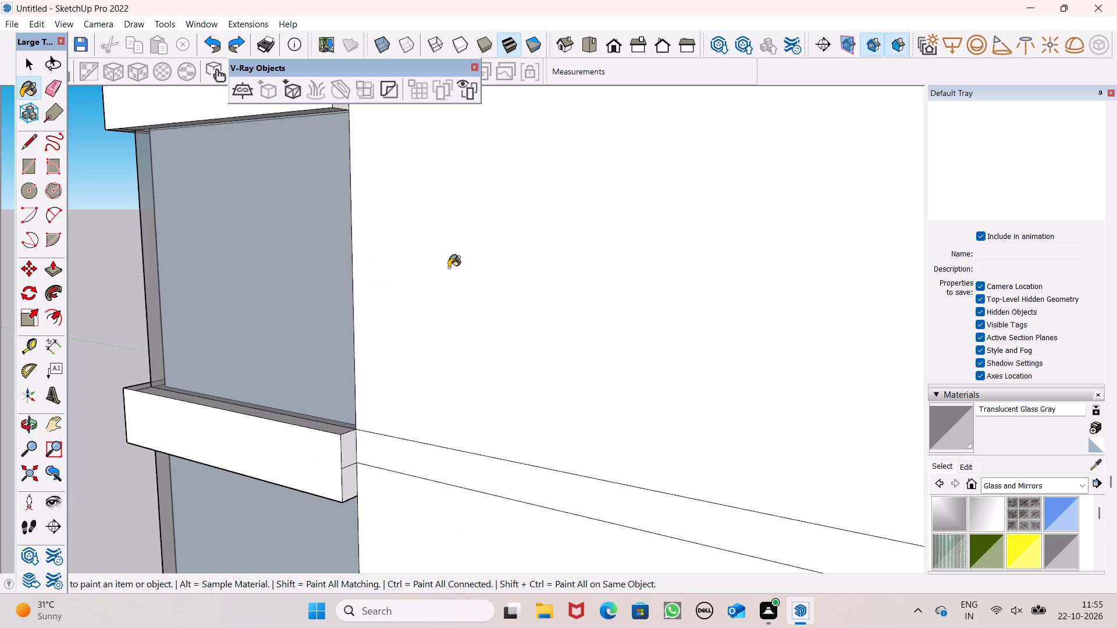
{"action": "scroll", "coordinate": [449, 267], "scroll_direction": "down", "scroll_amount": 6}
{"action": "middle_click_drag", "start_coordinate": [532, 317], "coordinate": [821, 483]}
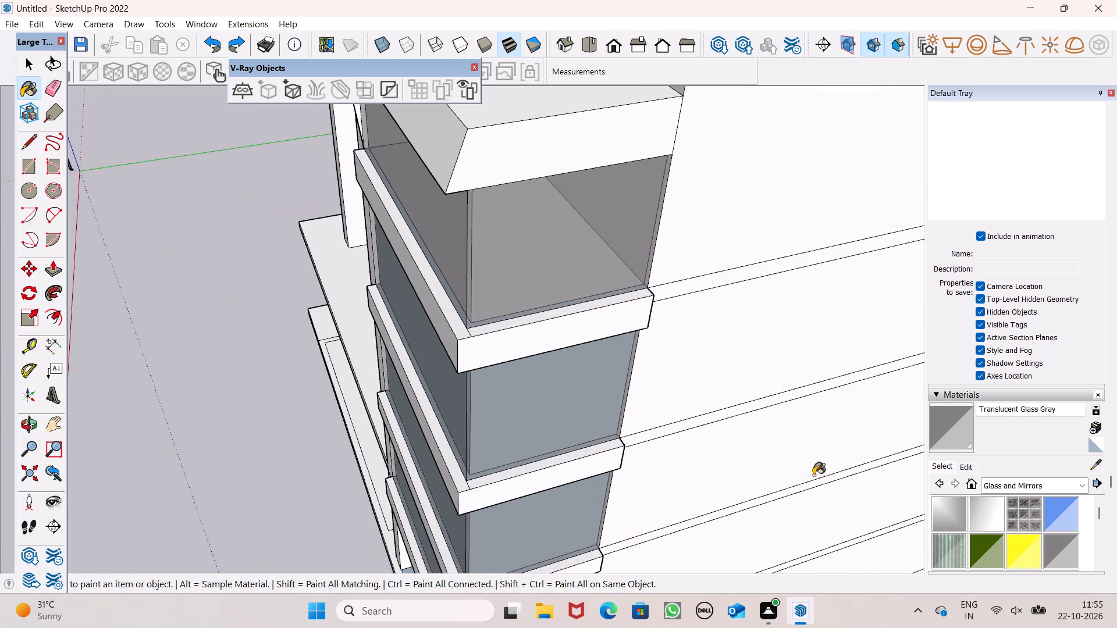
{"action": "scroll", "coordinate": [768, 411], "scroll_direction": "down", "scroll_amount": 2}
{"action": "middle_click_drag", "start_coordinate": [770, 410], "coordinate": [926, 217]}
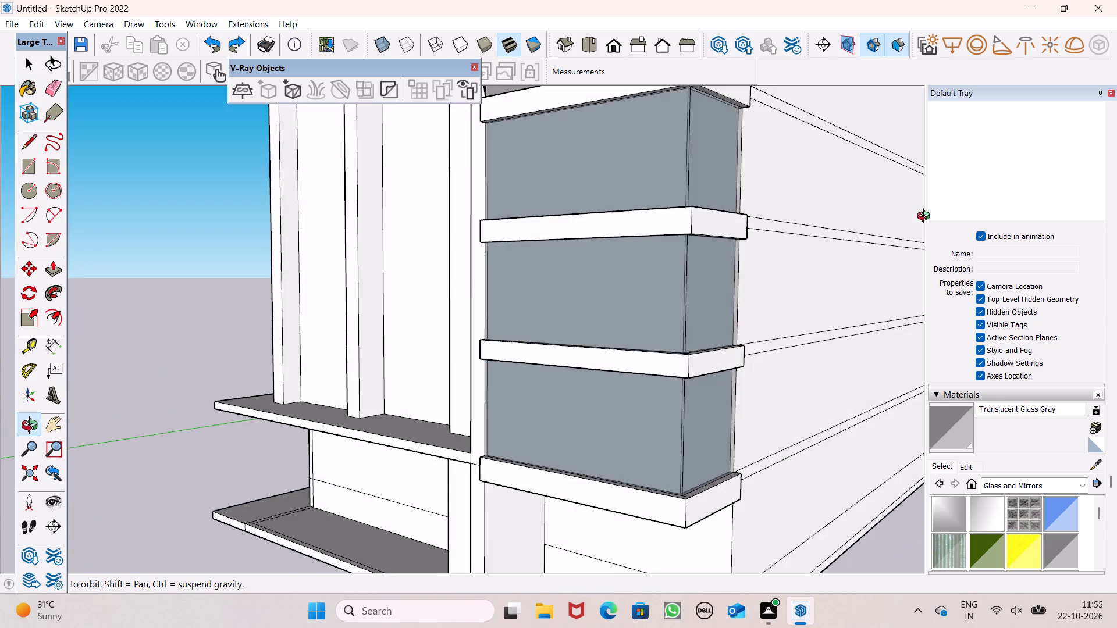
{"action": "middle_click_drag", "start_coordinate": [926, 217], "coordinate": [926, 219]}
{"action": "scroll", "coordinate": [813, 244], "scroll_direction": "down", "scroll_amount": 5}
{"action": "middle_click_drag", "start_coordinate": [799, 288], "coordinate": [529, 323]}
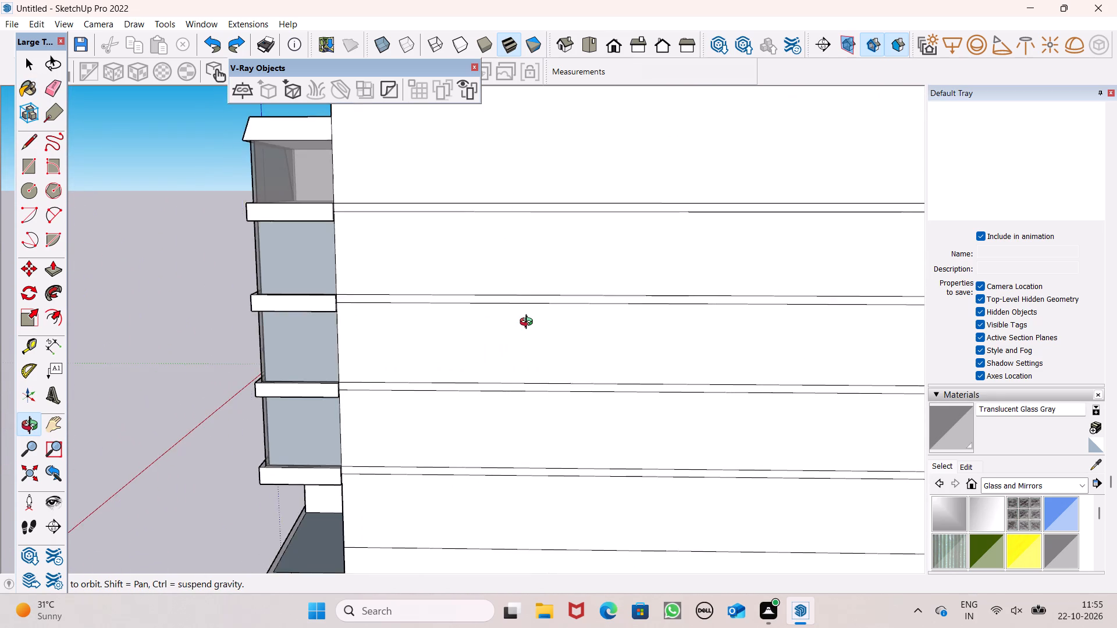
{"action": "middle_click_drag", "start_coordinate": [529, 323], "coordinate": [392, 342]}
{"action": "scroll", "coordinate": [490, 255], "scroll_direction": "down", "scroll_amount": 6}
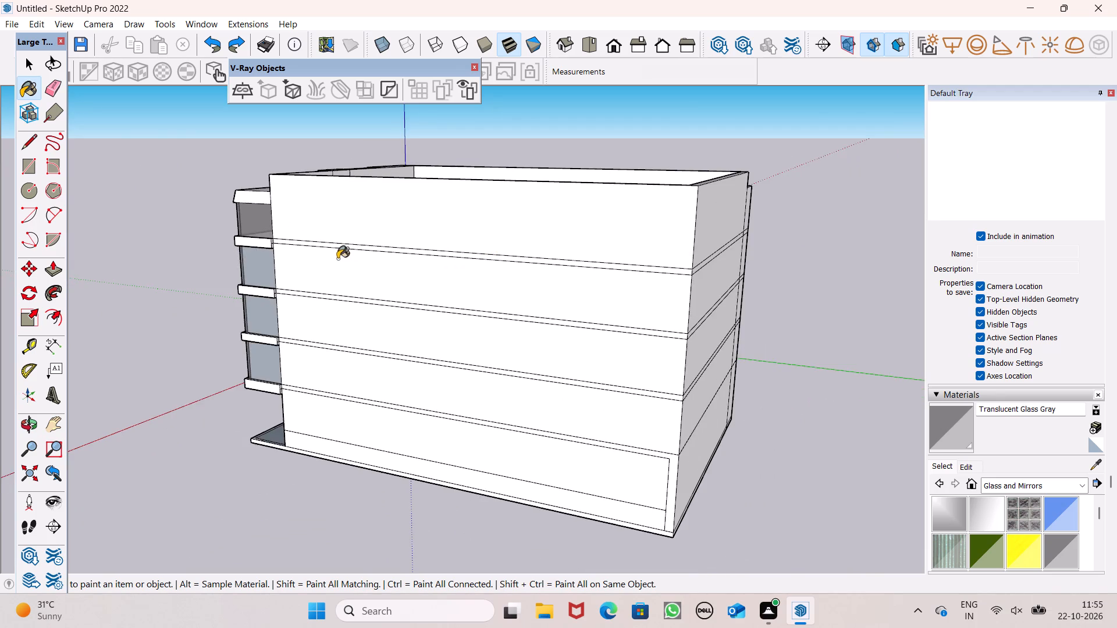
Paint one interior face beside the corner bay, behind the long side wall, with Translucent Glass Gray.
{"action": "scroll", "coordinate": [336, 258], "scroll_direction": "up", "scroll_amount": 19}
{"action": "scroll", "coordinate": [265, 274], "scroll_direction": "down", "scroll_amount": 1}
{"action": "scroll", "coordinate": [265, 274], "scroll_direction": "up", "scroll_amount": 2}
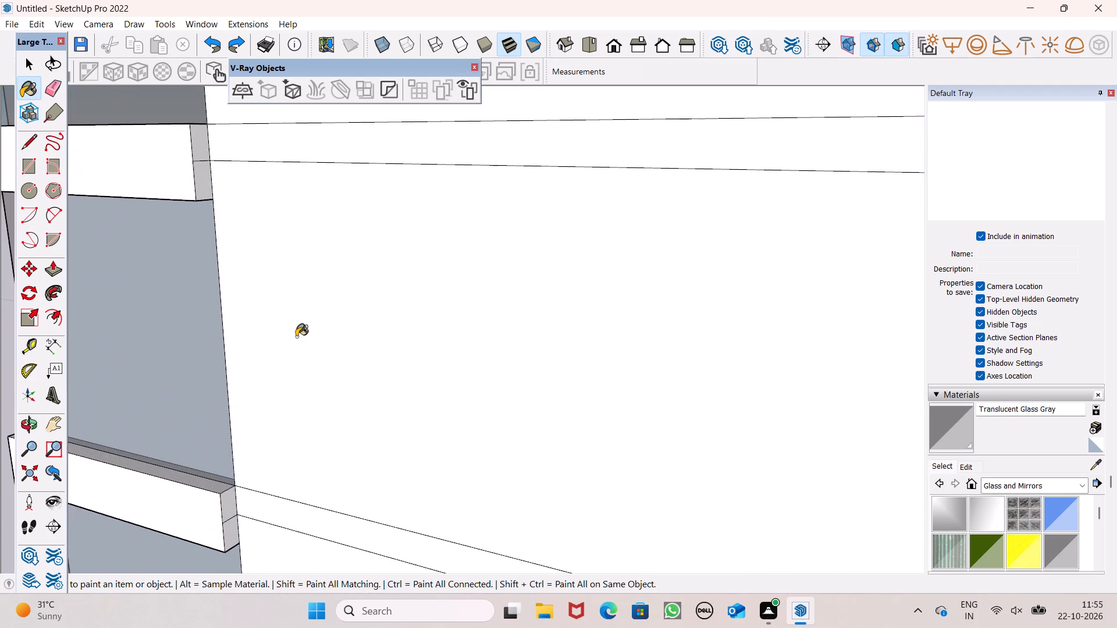
{"action": "scroll", "coordinate": [296, 337], "scroll_direction": "up", "scroll_amount": 6}
{"action": "middle_click_drag", "start_coordinate": [414, 366], "coordinate": [217, 270]}
{"action": "scroll", "coordinate": [527, 406], "scroll_direction": "up", "scroll_amount": 7}
{"action": "scroll", "coordinate": [534, 281], "scroll_direction": "up", "scroll_amount": 6}
{"action": "scroll", "coordinate": [537, 209], "scroll_direction": "up", "scroll_amount": 10}
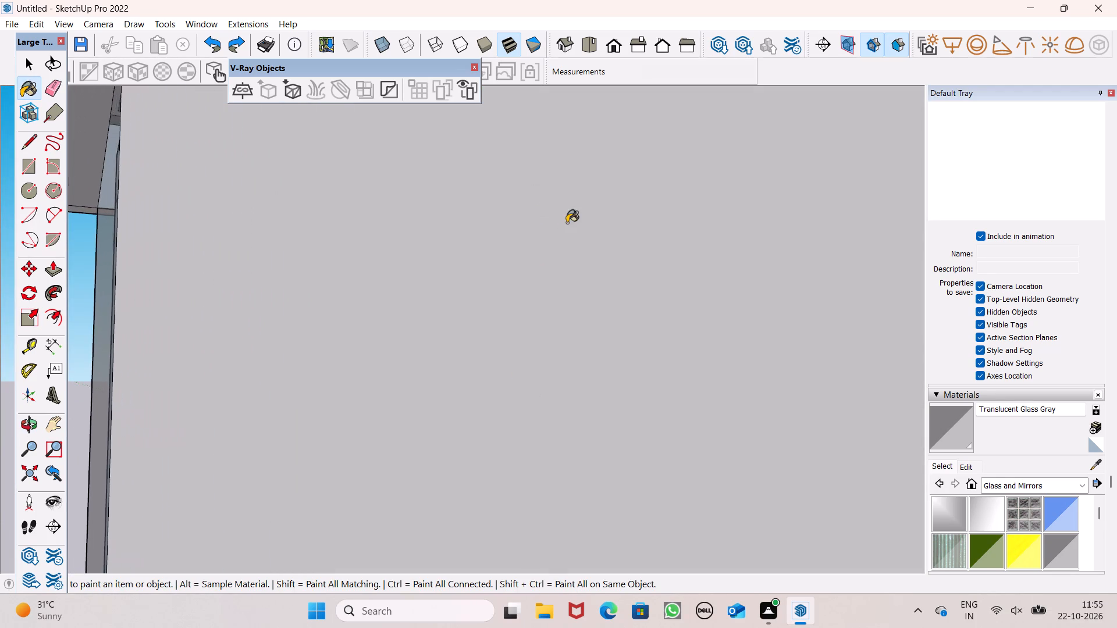
{"action": "scroll", "coordinate": [567, 223], "scroll_direction": "up", "scroll_amount": 3}
{"action": "scroll", "coordinate": [376, 326], "scroll_direction": "up", "scroll_amount": 1}
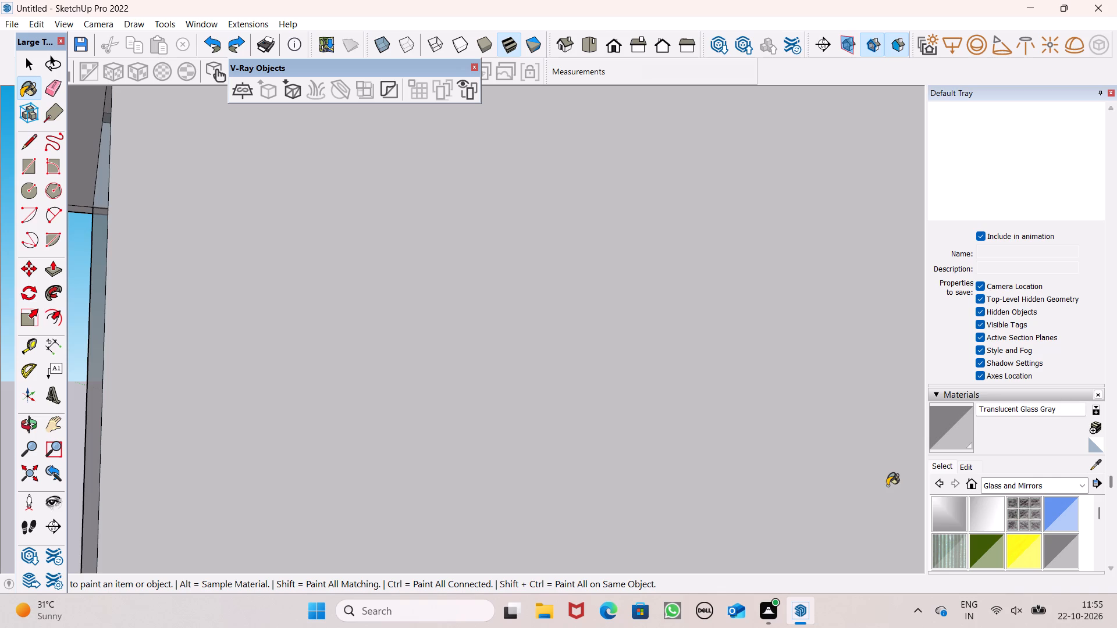
{"action": "scroll", "coordinate": [739, 522], "scroll_direction": "up", "scroll_amount": 4}
{"action": "scroll", "coordinate": [681, 336], "scroll_direction": "down", "scroll_amount": 6}
{"action": "middle_click_drag", "start_coordinate": [682, 362], "coordinate": [604, 388]}
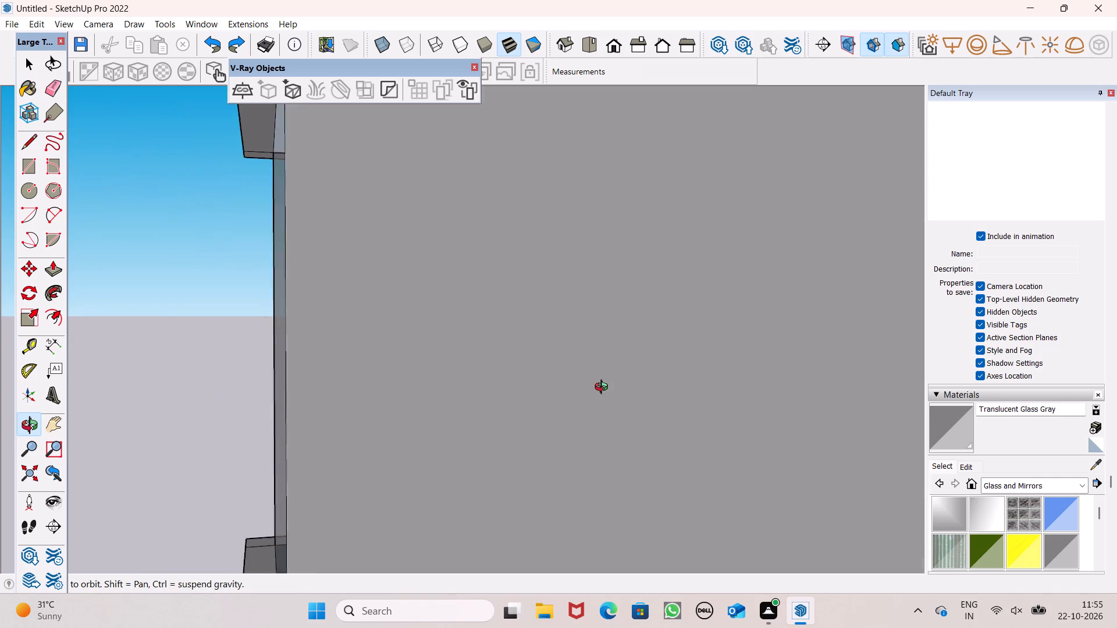
{"action": "middle_click_drag", "start_coordinate": [604, 388], "coordinate": [626, 340]}
{"action": "scroll", "coordinate": [430, 345], "scroll_direction": "up", "scroll_amount": 7}
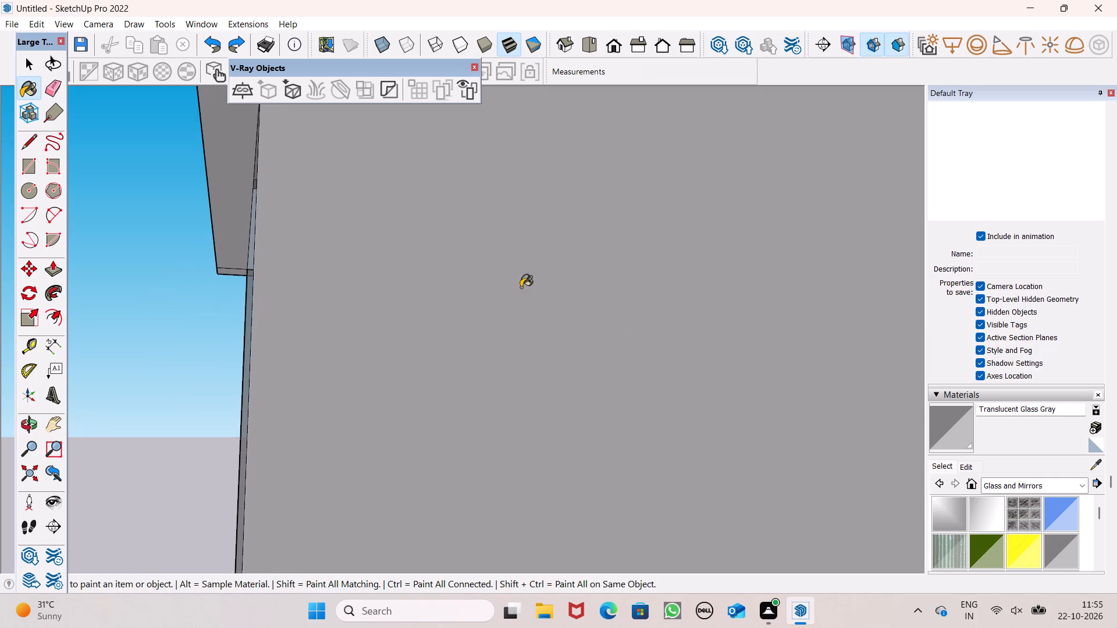
{"action": "scroll", "coordinate": [349, 320], "scroll_direction": "up", "scroll_amount": 15}
{"action": "scroll", "coordinate": [362, 304], "scroll_direction": "up", "scroll_amount": 6}
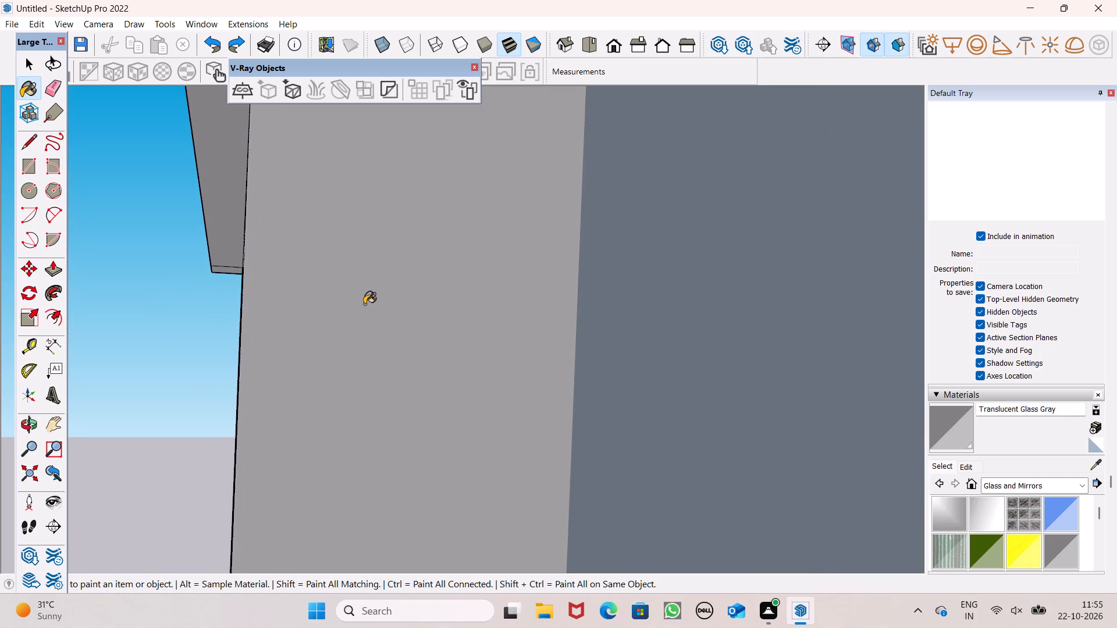
{"action": "scroll", "coordinate": [528, 329], "scroll_direction": "up", "scroll_amount": 8}
{"action": "scroll", "coordinate": [575, 344], "scroll_direction": "up", "scroll_amount": 12}
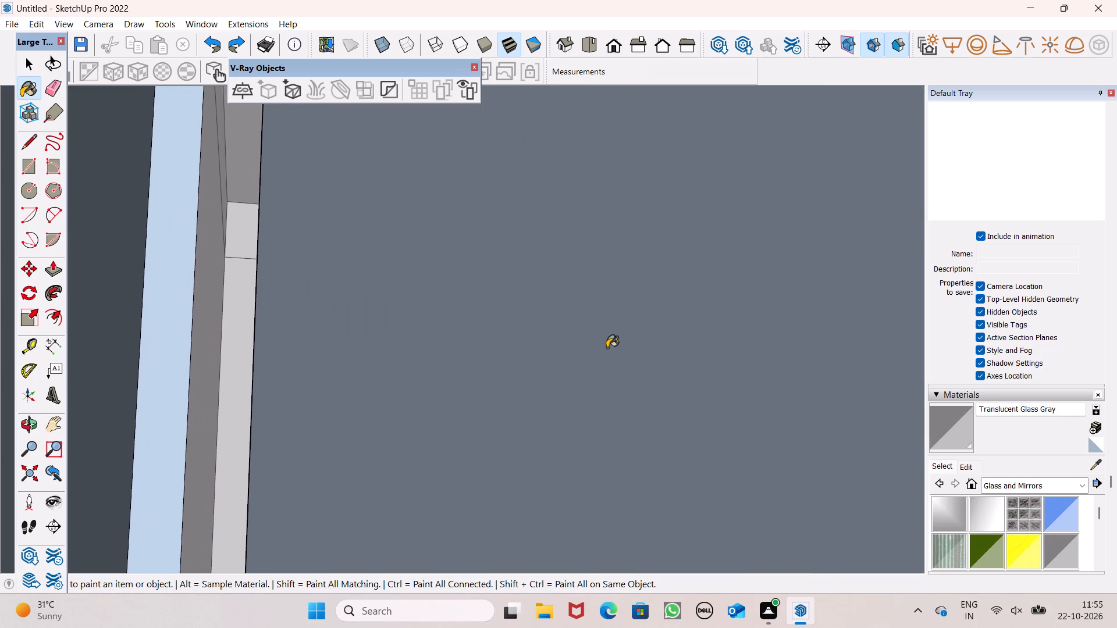
{"action": "scroll", "coordinate": [607, 348], "scroll_direction": "up", "scroll_amount": 17}
{"action": "scroll", "coordinate": [620, 323], "scroll_direction": "up", "scroll_amount": 7}
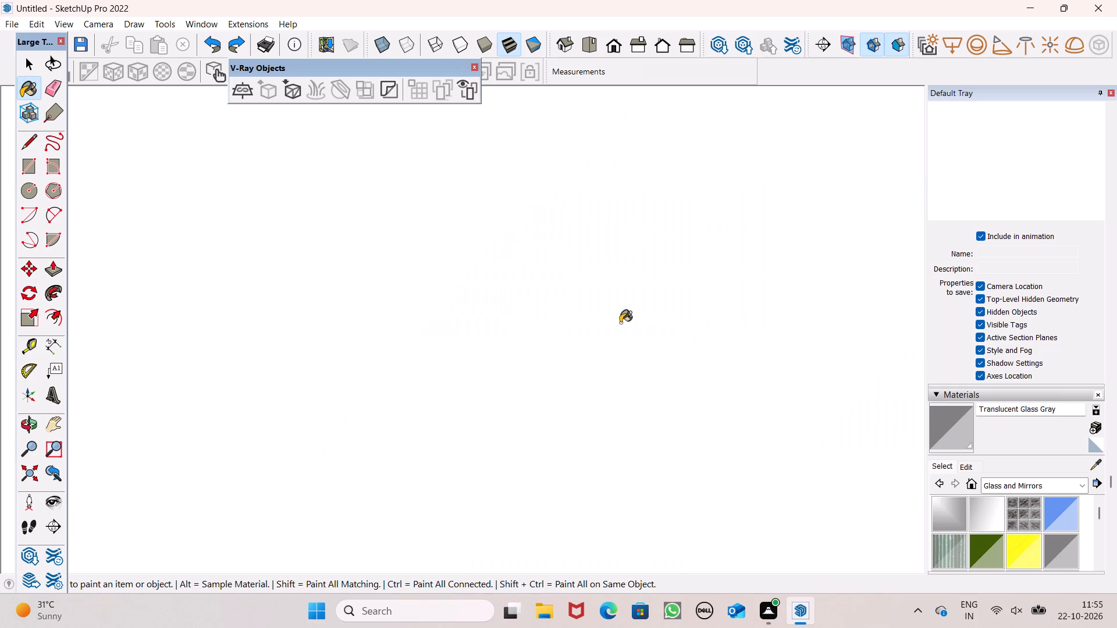
{"action": "middle_click", "coordinate": [621, 323]}
{"action": "scroll", "coordinate": [621, 323], "scroll_direction": "up", "scroll_amount": 9}
{"action": "middle_click_drag", "start_coordinate": [656, 335], "coordinate": [485, 340]}
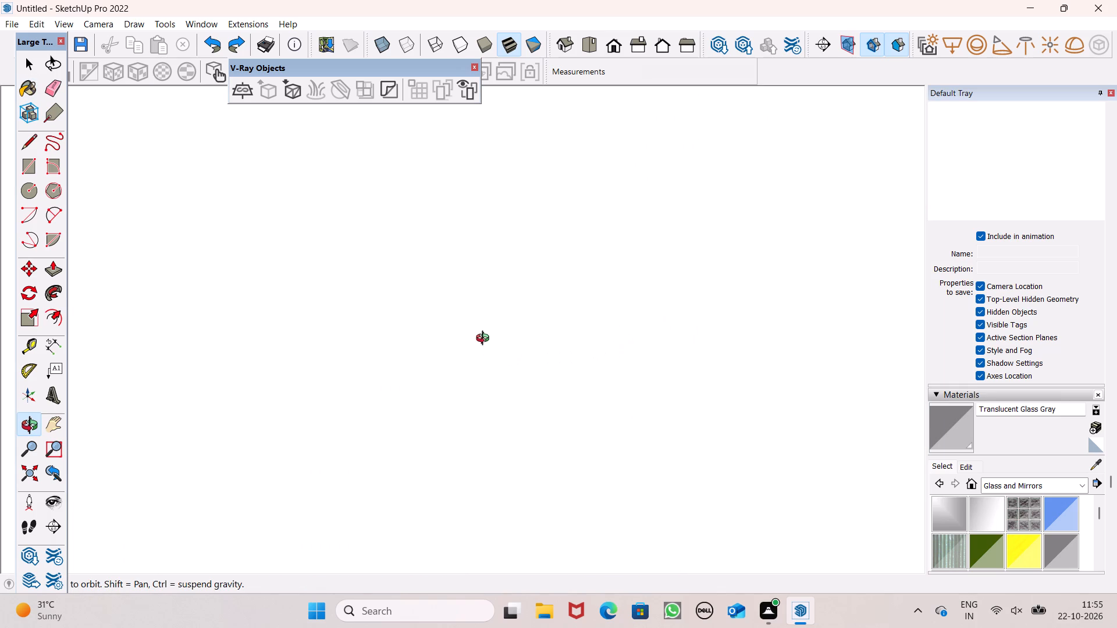
{"action": "middle_click_drag", "start_coordinate": [485, 340], "coordinate": [321, 353]}
{"action": "scroll", "coordinate": [558, 397], "scroll_direction": "down", "scroll_amount": 2}
{"action": "middle_click_drag", "start_coordinate": [629, 390], "coordinate": [621, 390]}
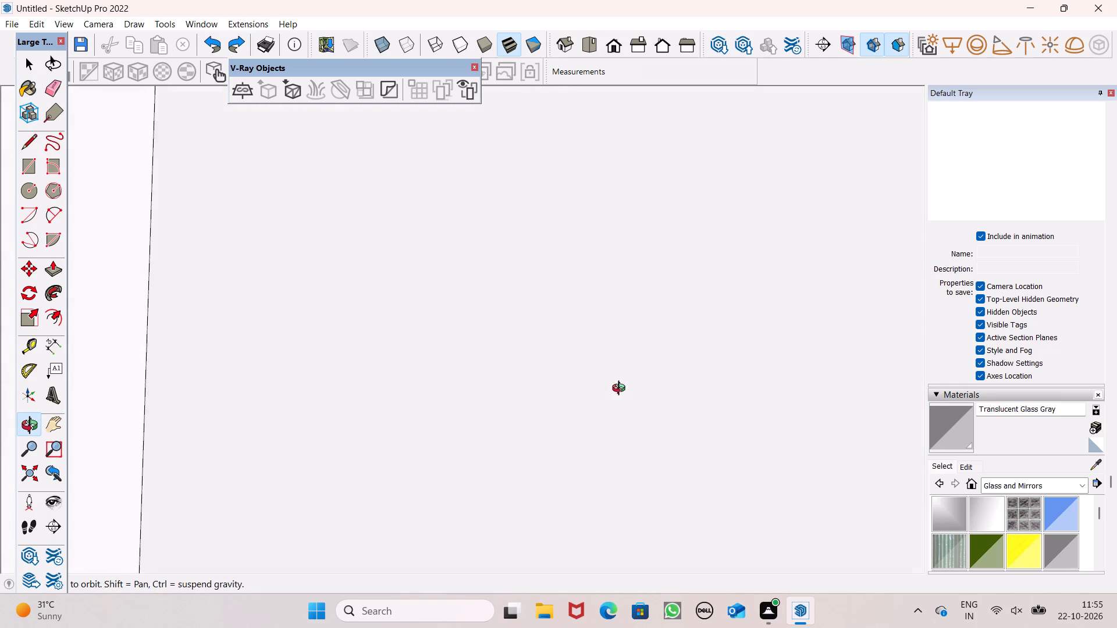
{"action": "middle_click_drag", "start_coordinate": [621, 390], "coordinate": [431, 528]}
{"action": "middle_click_drag", "start_coordinate": [487, 541], "coordinate": [694, 496]}
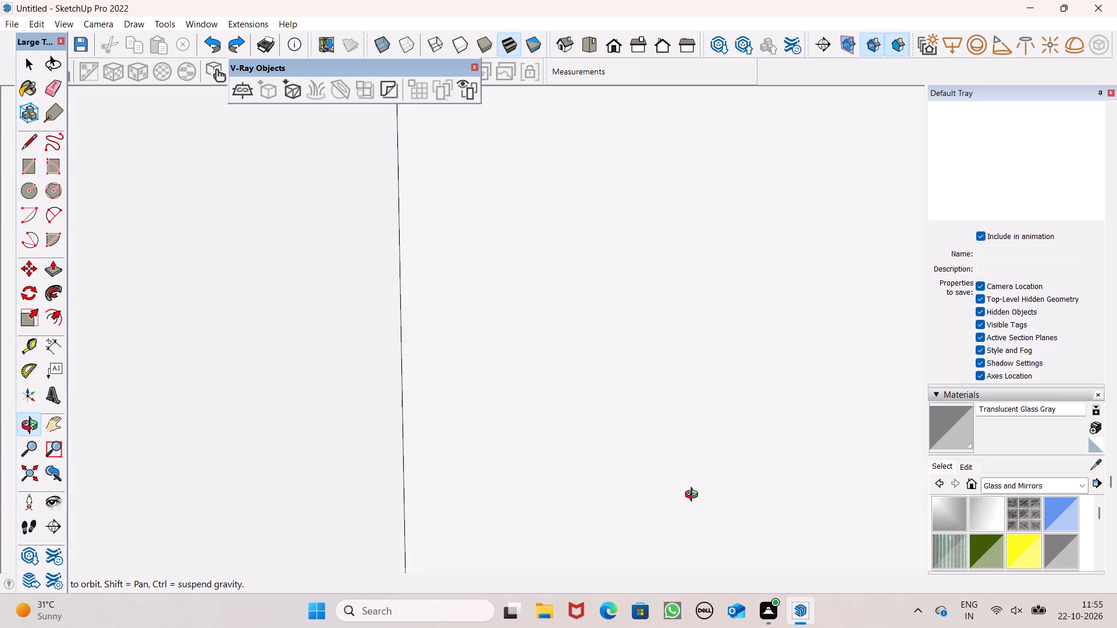
{"action": "middle_click_drag", "start_coordinate": [694, 496], "coordinate": [698, 616]}
{"action": "scroll", "coordinate": [722, 447], "scroll_direction": "down", "scroll_amount": 4}
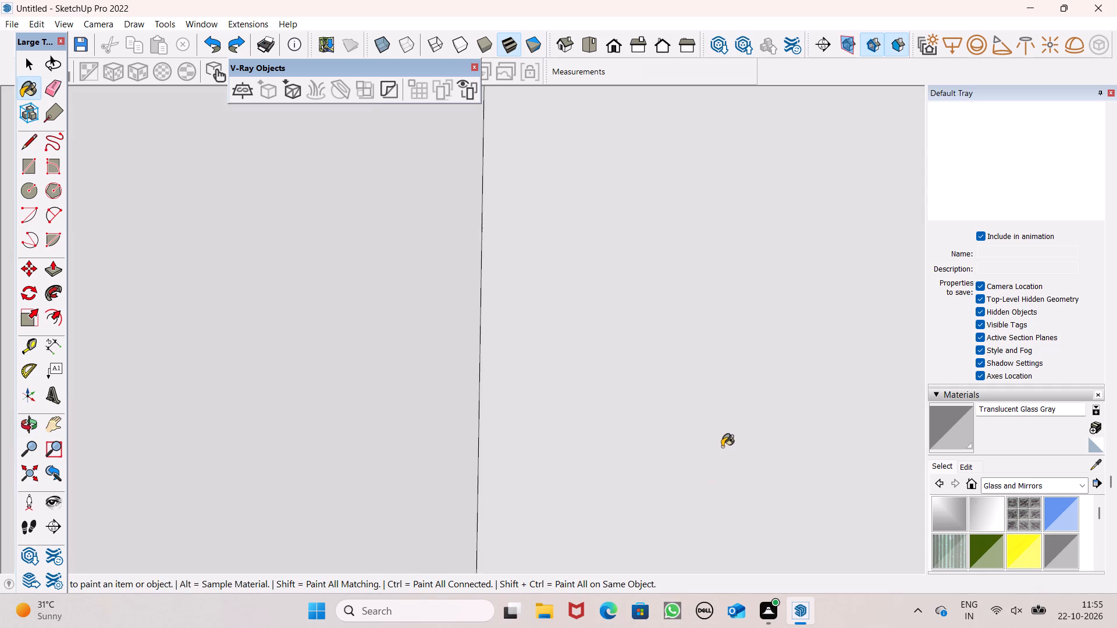
{"action": "middle_click_drag", "start_coordinate": [713, 430], "coordinate": [332, 498]}
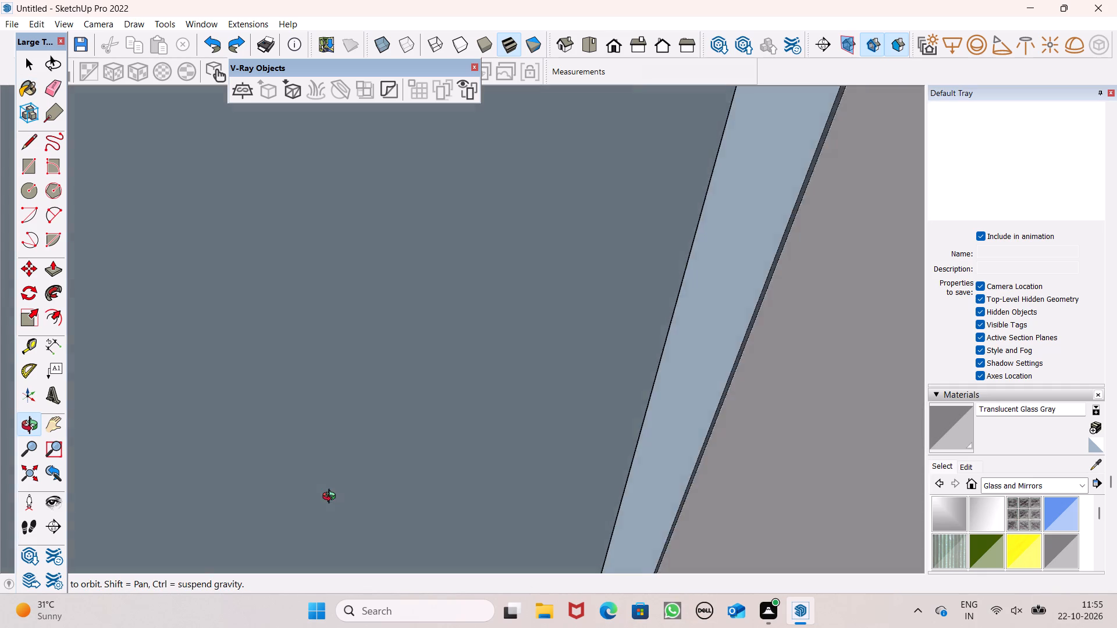
{"action": "middle_click_drag", "start_coordinate": [332, 498], "coordinate": [462, 441]}
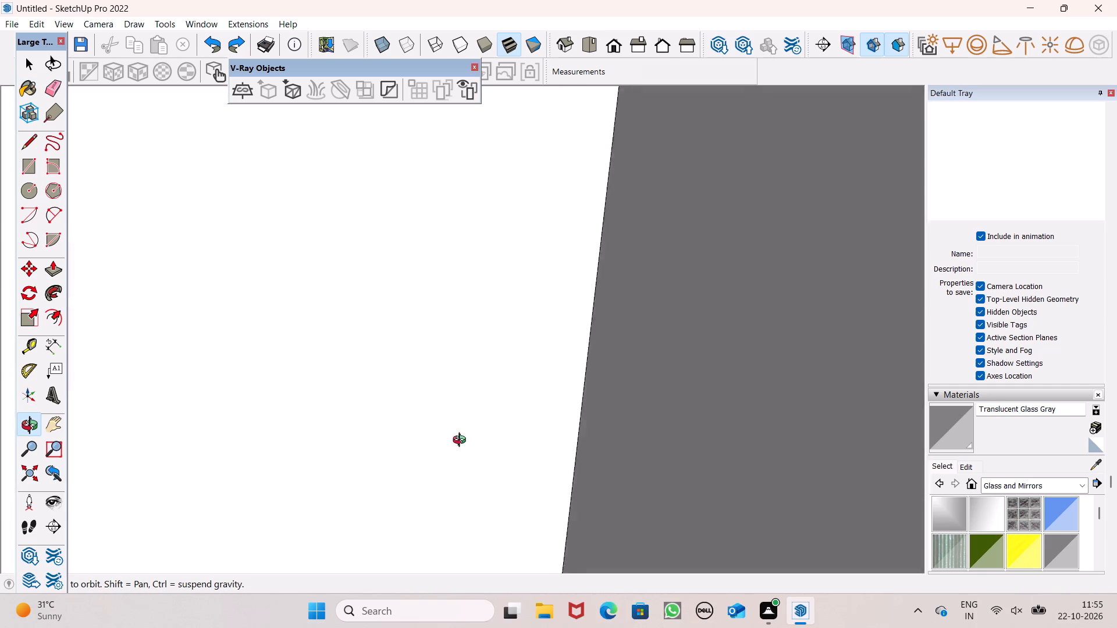
{"action": "middle_click_drag", "start_coordinate": [462, 441], "coordinate": [485, 450]}
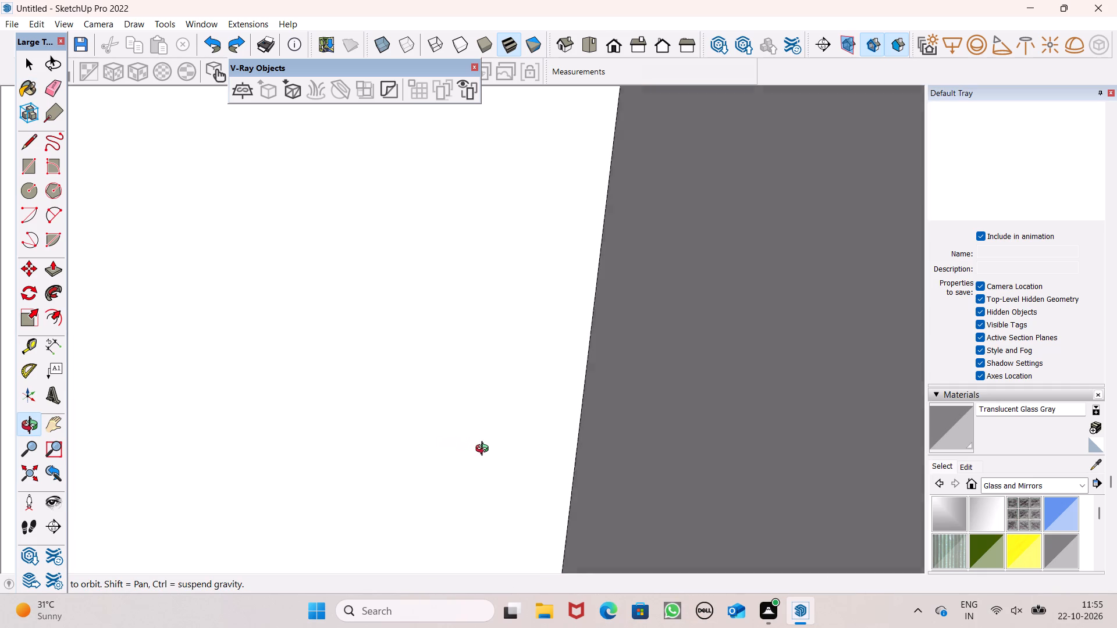
{"action": "middle_click_drag", "start_coordinate": [485, 450], "coordinate": [513, 462]}
{"action": "left_click", "coordinate": [948, 445]}
{"action": "left_click", "coordinate": [749, 395]}
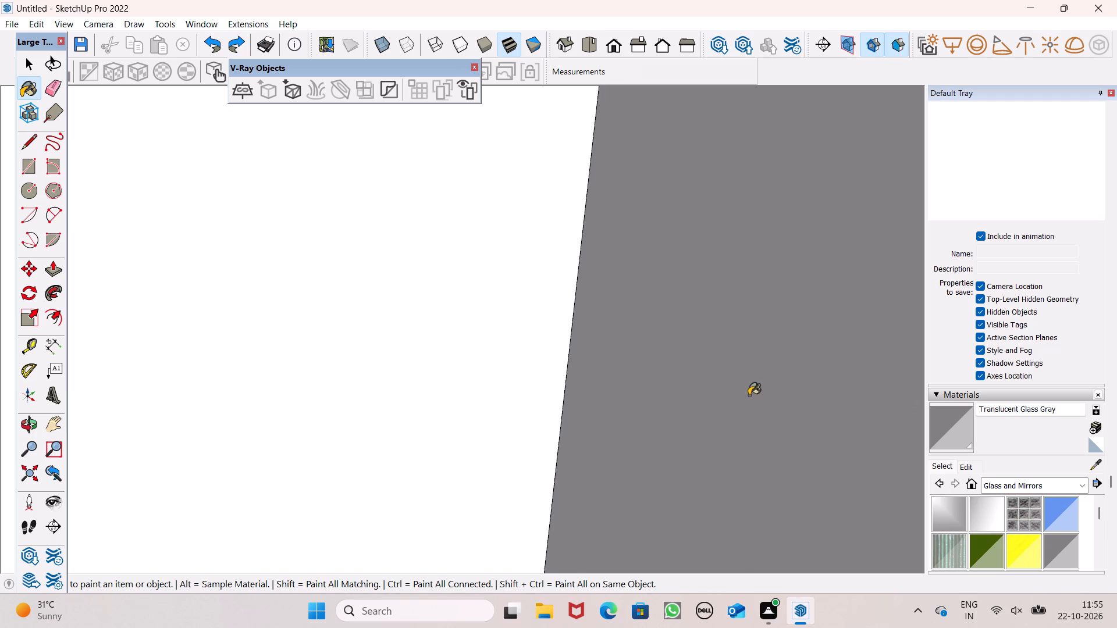
Examine the corner bay's glazed storeys from outside, from the standard Front view around to the long side wall.
{"action": "scroll", "coordinate": [680, 365], "scroll_direction": "down", "scroll_amount": 10}
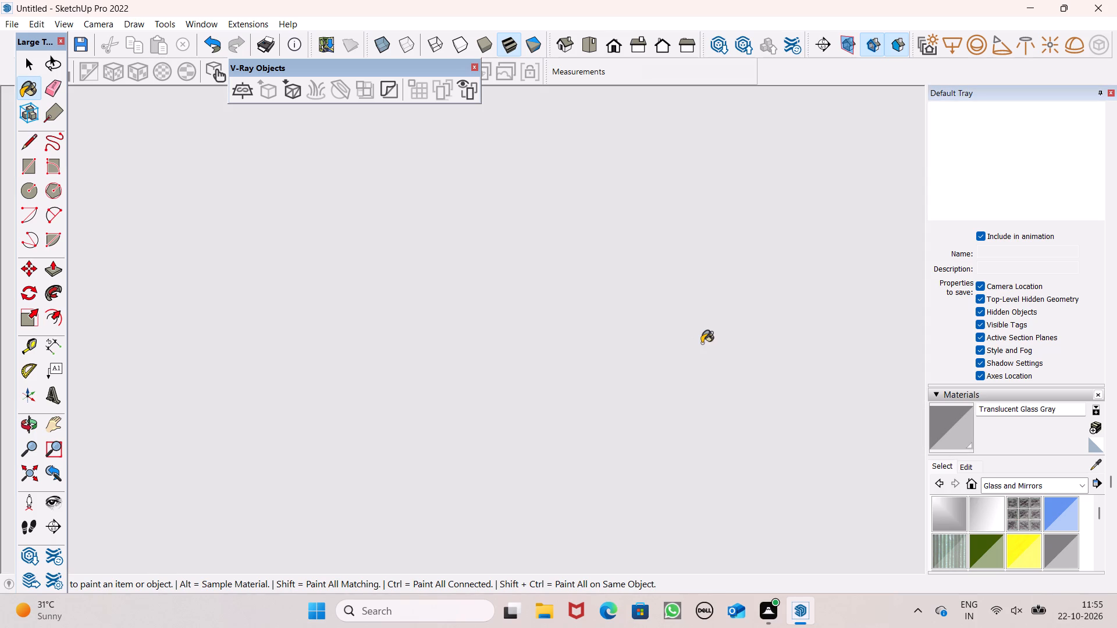
{"action": "middle_click_drag", "start_coordinate": [684, 317], "coordinate": [291, 172]}
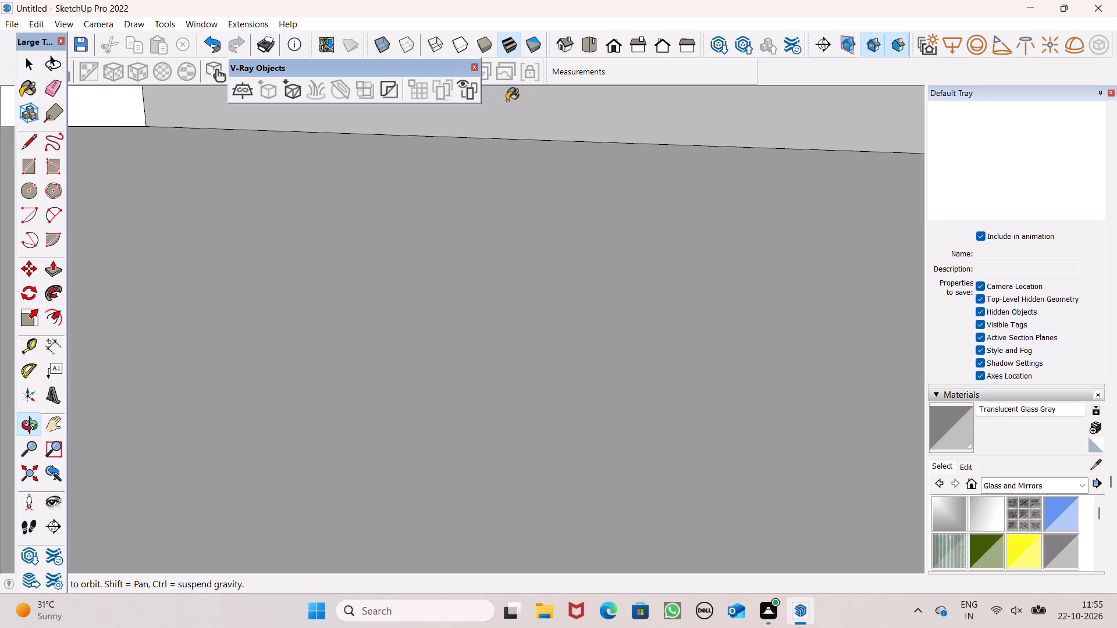
{"action": "left_click", "coordinate": [610, 48]}
{"action": "scroll", "coordinate": [613, 116], "scroll_direction": "down", "scroll_amount": 5}
{"action": "scroll", "coordinate": [549, 188], "scroll_direction": "down", "scroll_amount": 6}
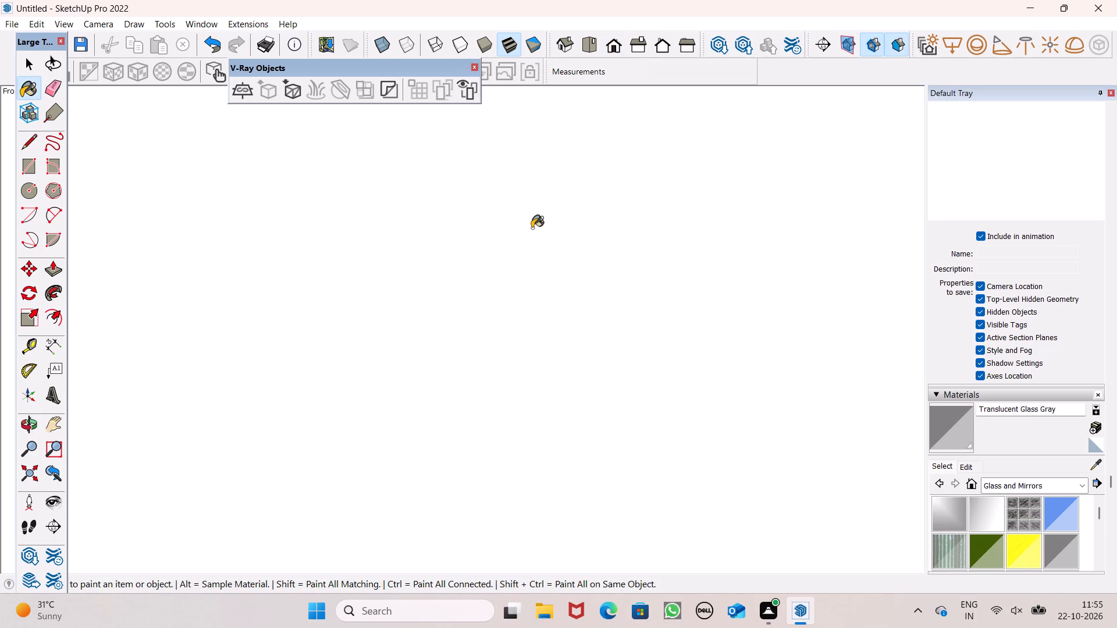
{"action": "scroll", "coordinate": [524, 201], "scroll_direction": "down", "scroll_amount": 7}
{"action": "scroll", "coordinate": [514, 249], "scroll_direction": "down", "scroll_amount": 20}
{"action": "scroll", "coordinate": [514, 249], "scroll_direction": "down", "scroll_amount": 8}
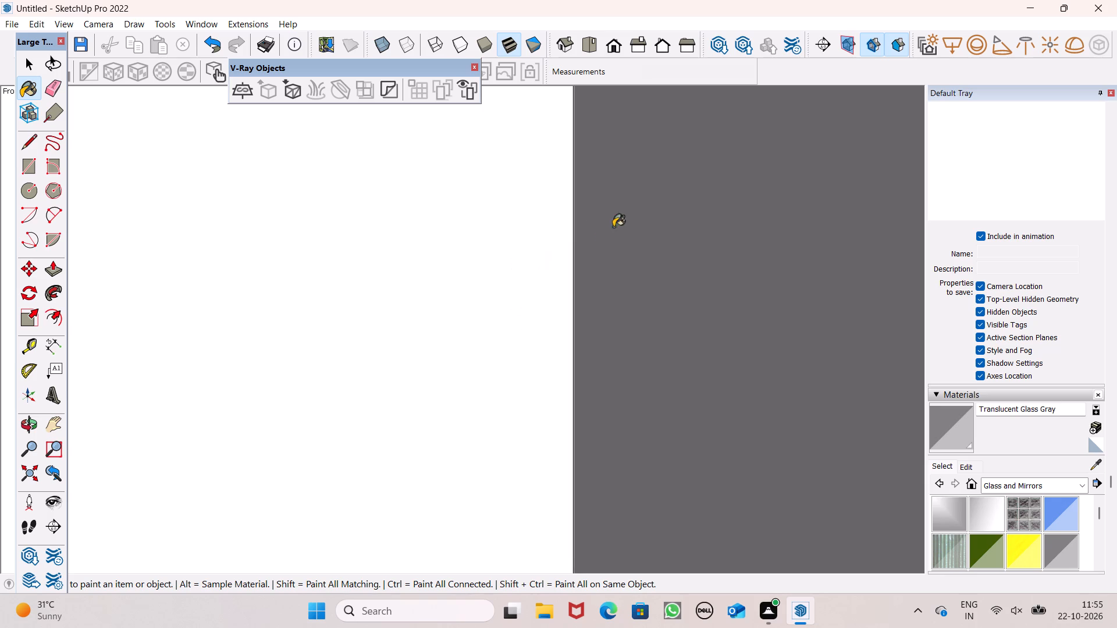
{"action": "scroll", "coordinate": [613, 227], "scroll_direction": "down", "scroll_amount": 18}
{"action": "scroll", "coordinate": [663, 197], "scroll_direction": "down", "scroll_amount": 19}
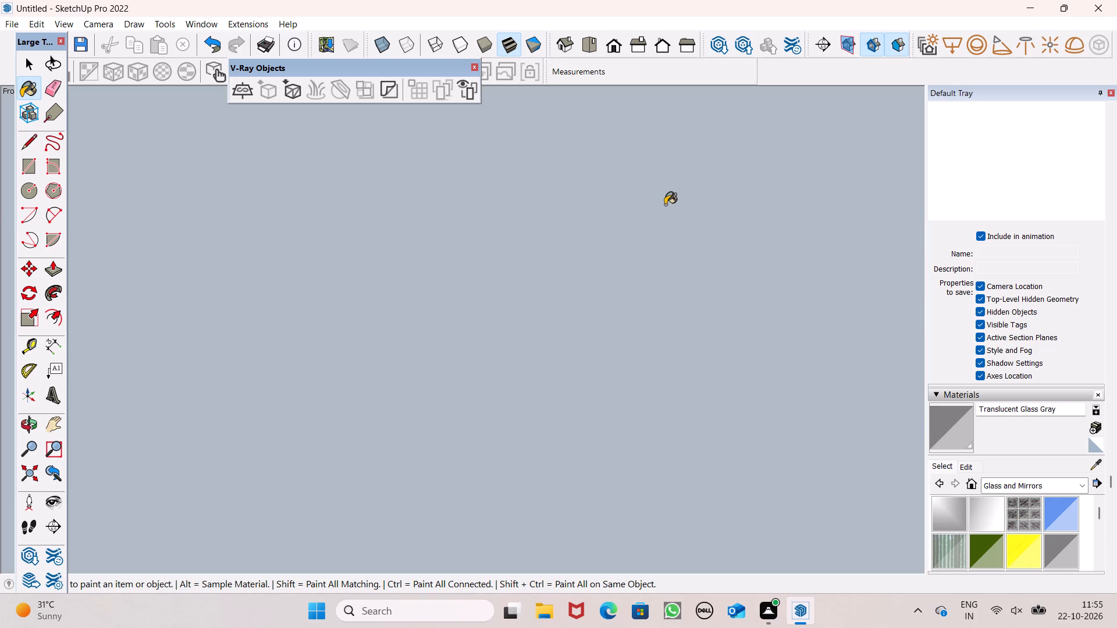
{"action": "scroll", "coordinate": [665, 205], "scroll_direction": "down", "scroll_amount": 9}
{"action": "scroll", "coordinate": [665, 204], "scroll_direction": "down", "scroll_amount": 20}
{"action": "scroll", "coordinate": [665, 204], "scroll_direction": "down", "scroll_amount": 2}
{"action": "middle_click_drag", "start_coordinate": [655, 242], "coordinate": [592, 308]}
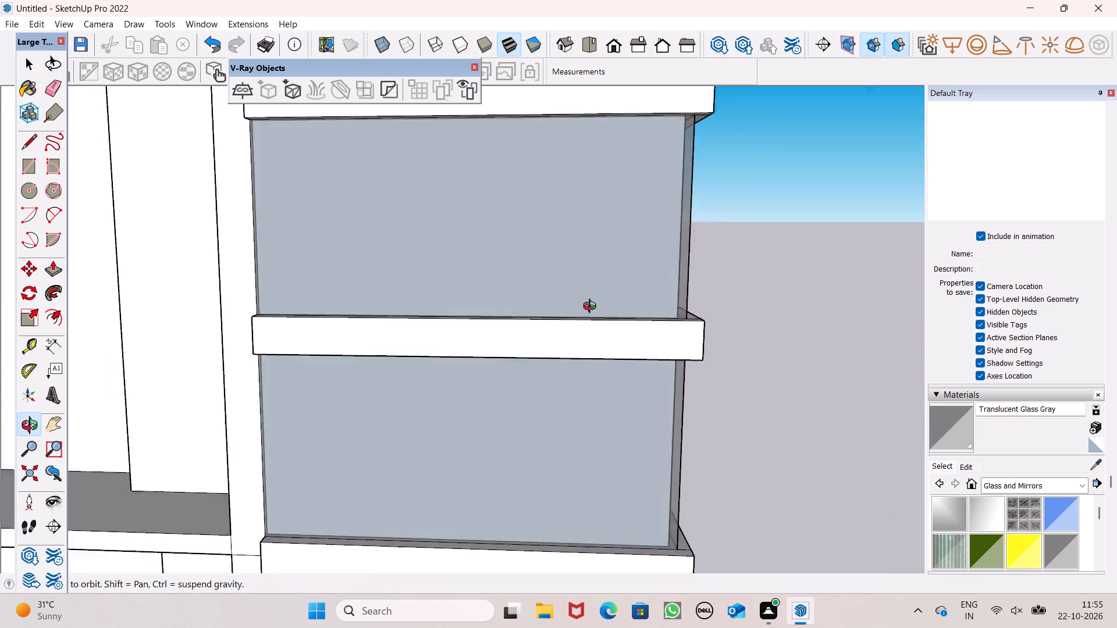
{"action": "middle_click_drag", "start_coordinate": [592, 308], "coordinate": [180, 399]}
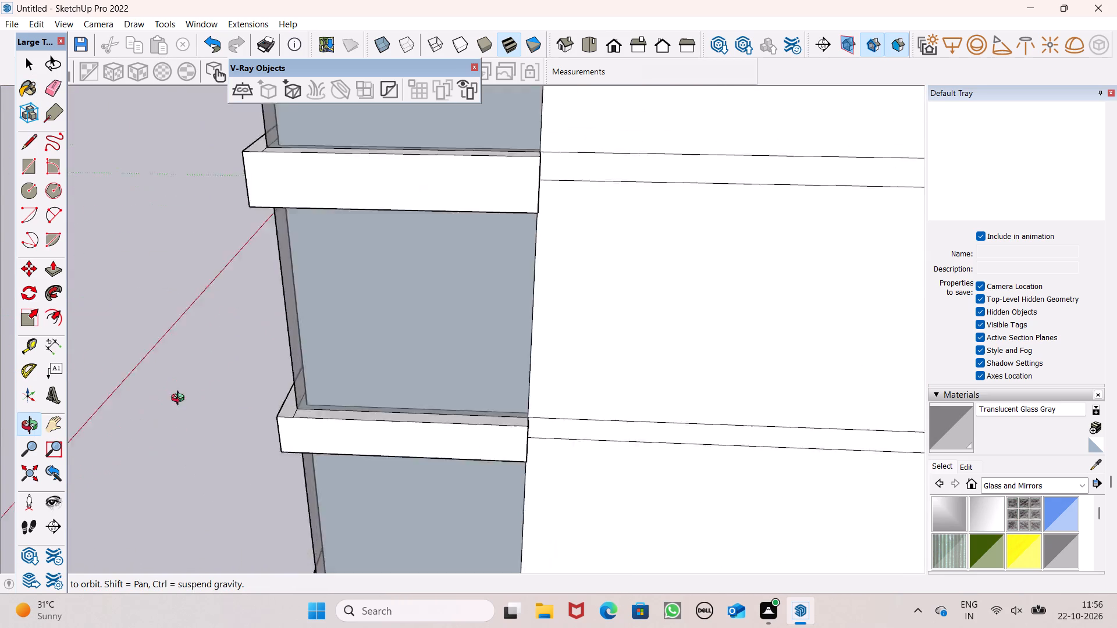
{"action": "middle_click_drag", "start_coordinate": [180, 399], "coordinate": [319, 404]}
{"action": "scroll", "coordinate": [454, 383], "scroll_direction": "down", "scroll_amount": 5}
{"action": "middle_click_drag", "start_coordinate": [483, 371], "coordinate": [679, 299]}
{"action": "scroll", "coordinate": [579, 449], "scroll_direction": "down", "scroll_amount": 7}
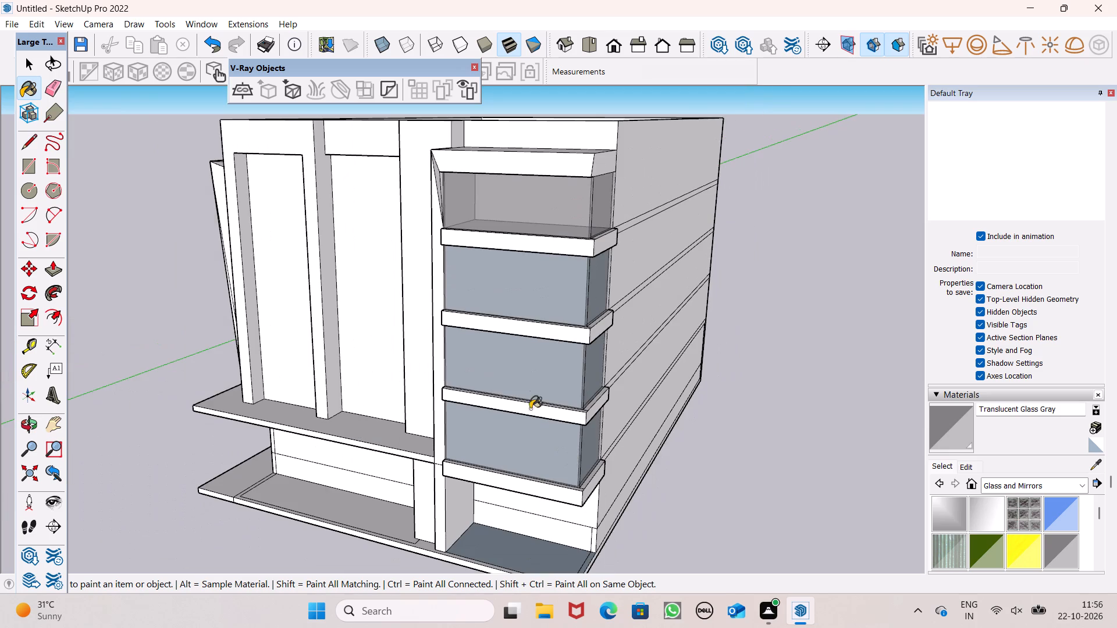
{"action": "scroll", "coordinate": [556, 313], "scroll_direction": "up", "scroll_amount": 8}
{"action": "scroll", "coordinate": [686, 338], "scroll_direction": "down", "scroll_amount": 1}
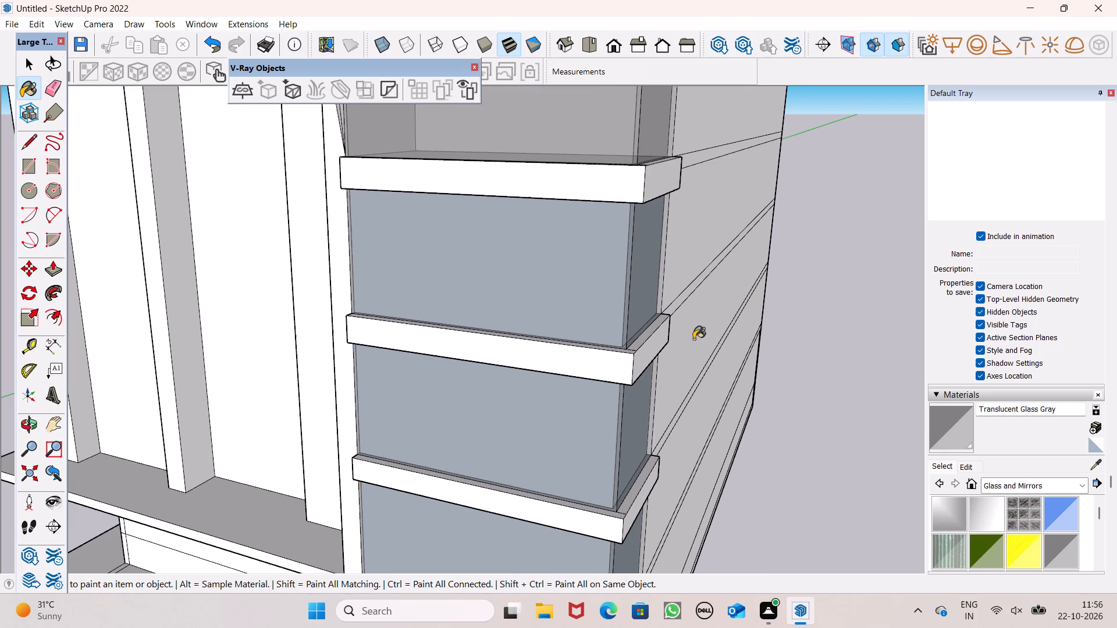
{"action": "middle_click_drag", "start_coordinate": [703, 352], "coordinate": [643, 235]}
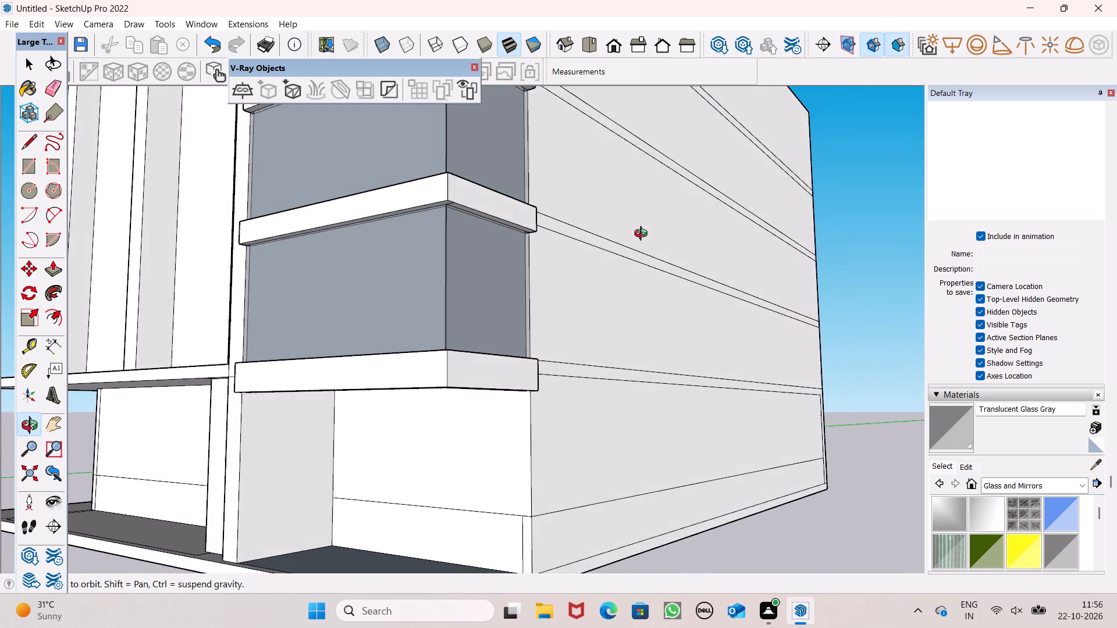
{"action": "middle_click_drag", "start_coordinate": [643, 235], "coordinate": [669, 373]}
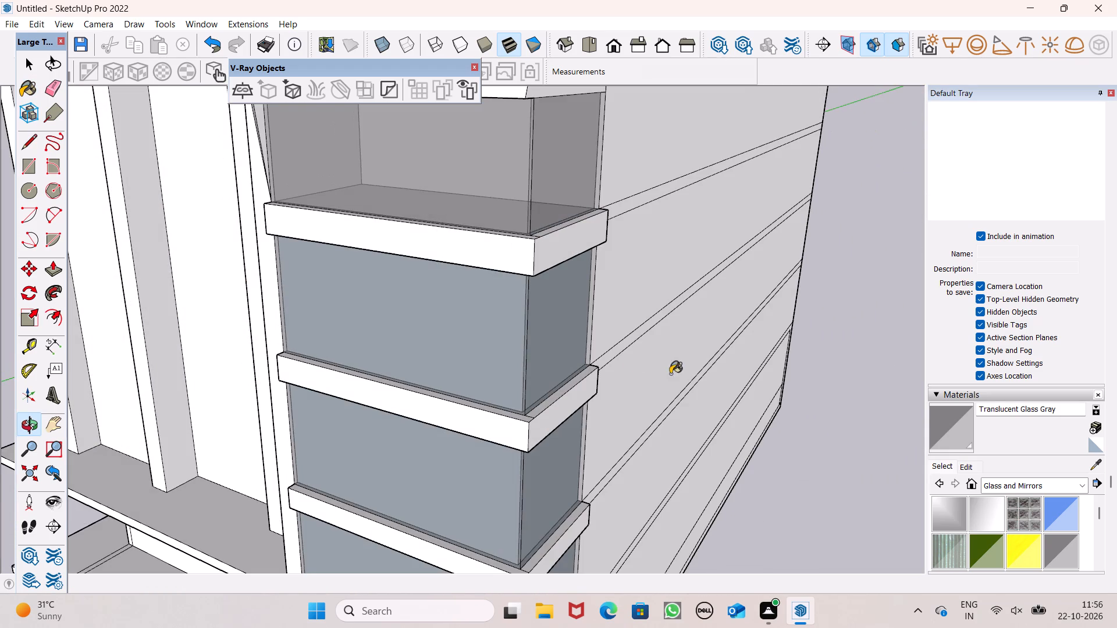
{"action": "scroll", "coordinate": [571, 261], "scroll_direction": "up", "scroll_amount": 2}
{"action": "scroll", "coordinate": [816, 134], "scroll_direction": "down", "scroll_amount": 4}
{"action": "middle_click_drag", "start_coordinate": [801, 191], "coordinate": [599, 227]}
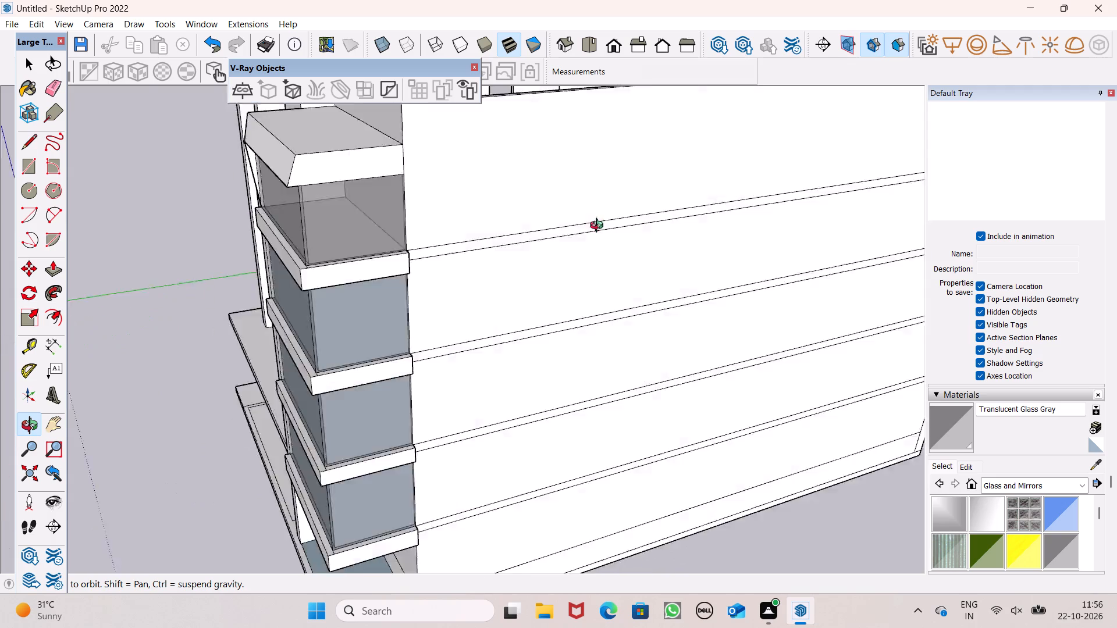
Push the long side wall's storey face below the top one inward by about 2' 1 3/16", beside the corner bay.
{"action": "middle_click_drag", "start_coordinate": [599, 227], "coordinate": [305, 212]}
{"action": "scroll", "coordinate": [158, 183], "scroll_direction": "up", "scroll_amount": 7}
{"action": "scroll", "coordinate": [105, 210], "scroll_direction": "up", "scroll_amount": 1}
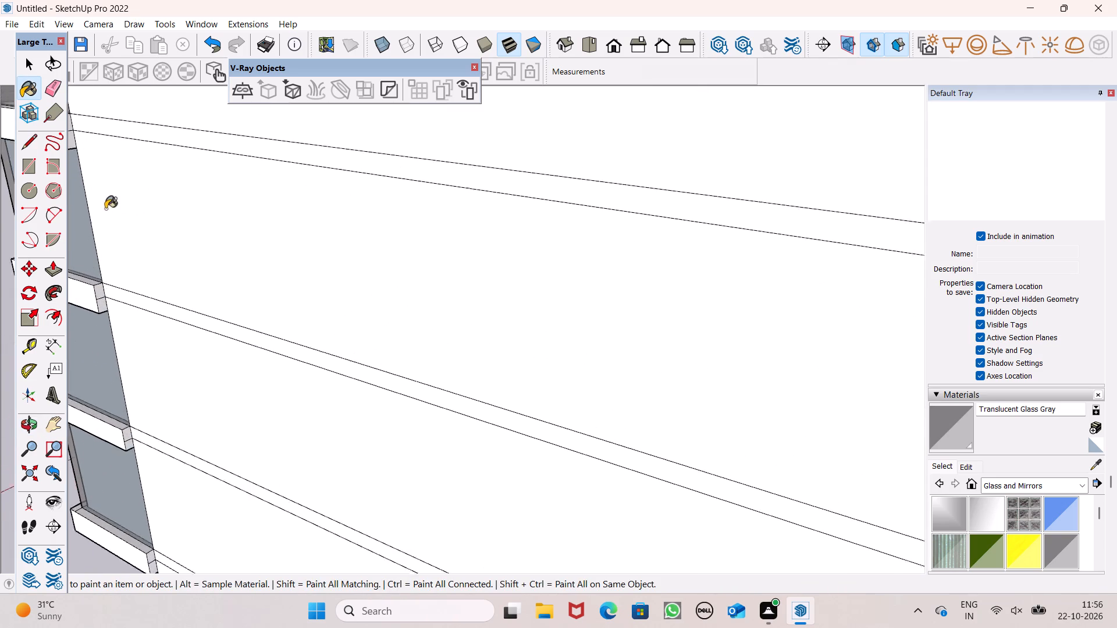
{"action": "scroll", "coordinate": [105, 209], "scroll_direction": "up", "scroll_amount": 1}
{"action": "scroll", "coordinate": [443, 185], "scroll_direction": "down", "scroll_amount": 6}
{"action": "middle_click_drag", "start_coordinate": [365, 227], "coordinate": [498, 248]}
{"action": "key", "text": "space"}
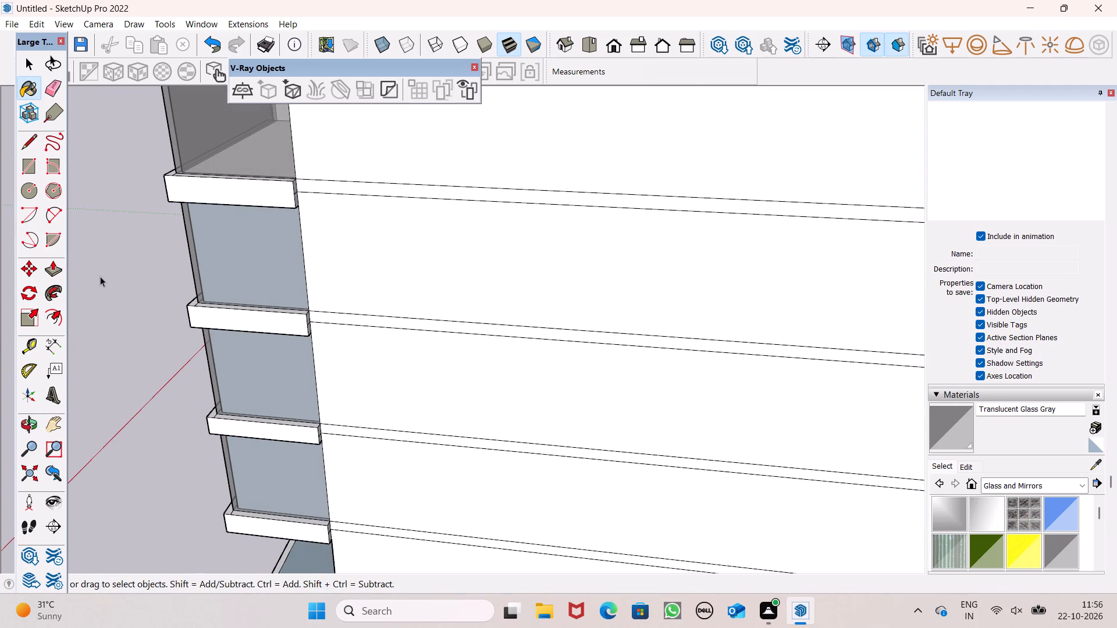
{"action": "left_click", "coordinate": [51, 267]}
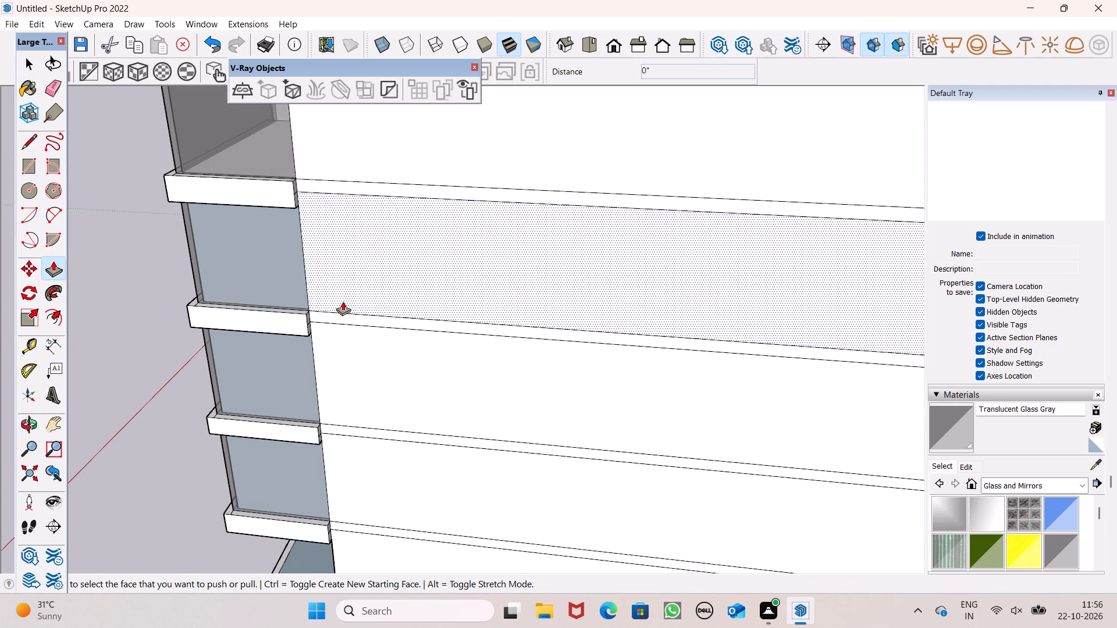
{"action": "left_click_drag", "start_coordinate": [343, 301], "coordinate": [353, 292]}
Push the long side wall's next lower storey face inward by 9", leaving the band between the two storeys projecting.
{"action": "middle_click_drag", "start_coordinate": [385, 304], "coordinate": [287, 293]}
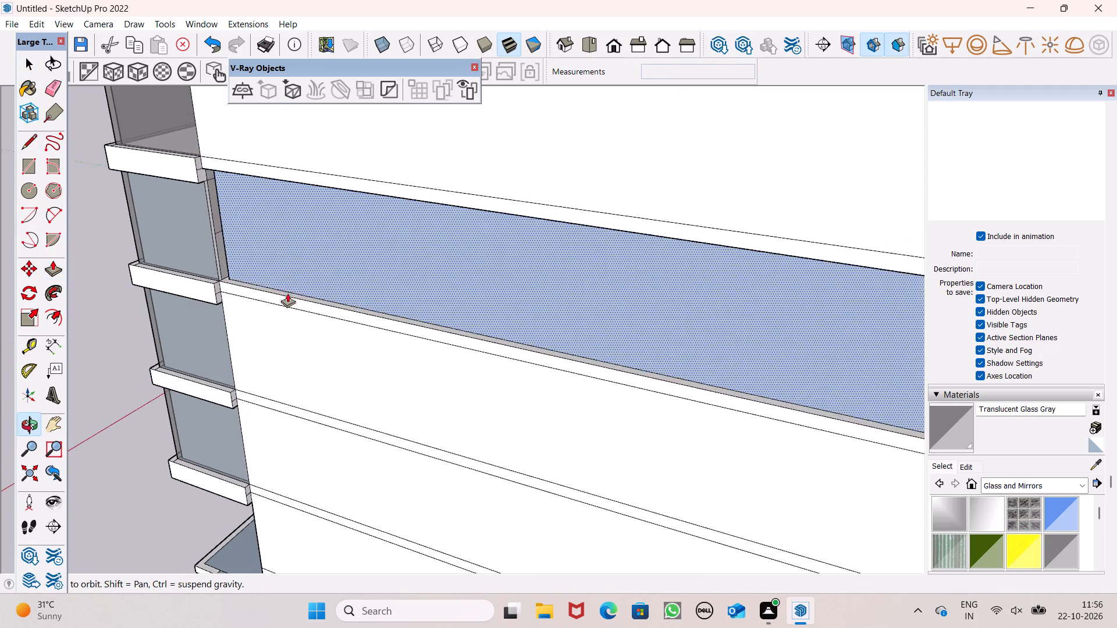
{"action": "middle_click_drag", "start_coordinate": [287, 293], "coordinate": [289, 298]}
{"action": "scroll", "coordinate": [203, 255], "scroll_direction": "up", "scroll_amount": 7}
{"action": "scroll", "coordinate": [241, 228], "scroll_direction": "up", "scroll_amount": 10}
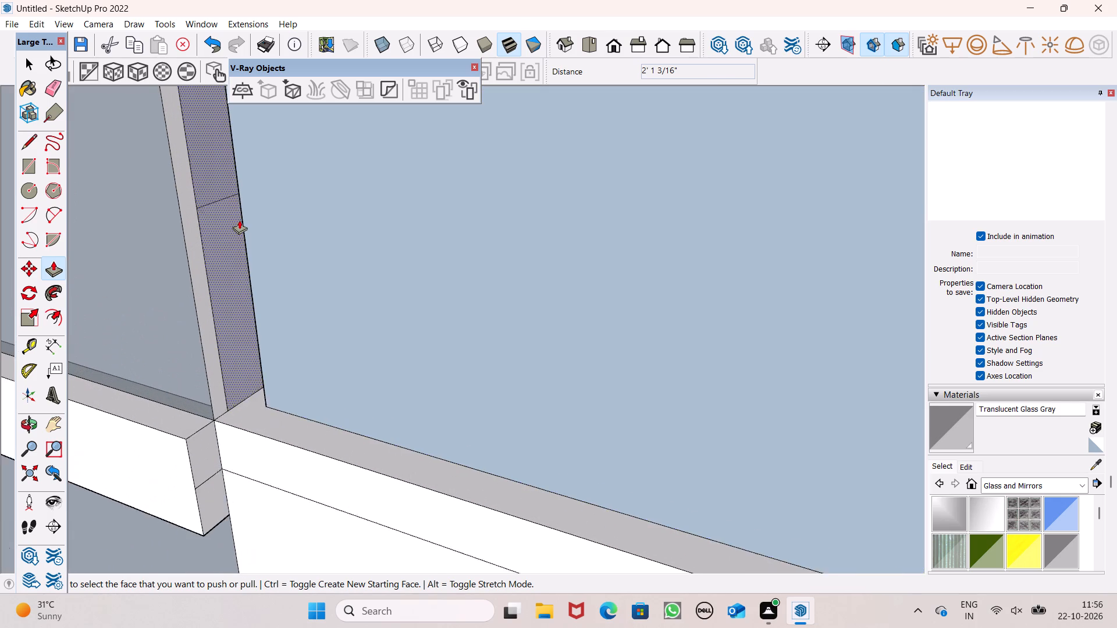
{"action": "scroll", "coordinate": [239, 220], "scroll_direction": "up", "scroll_amount": 2}
{"action": "scroll", "coordinate": [244, 223], "scroll_direction": "down", "scroll_amount": 11}
{"action": "left_click_drag", "start_coordinate": [292, 407], "coordinate": [325, 409]}
{"action": "scroll", "coordinate": [407, 294], "scroll_direction": "down", "scroll_amount": 6}
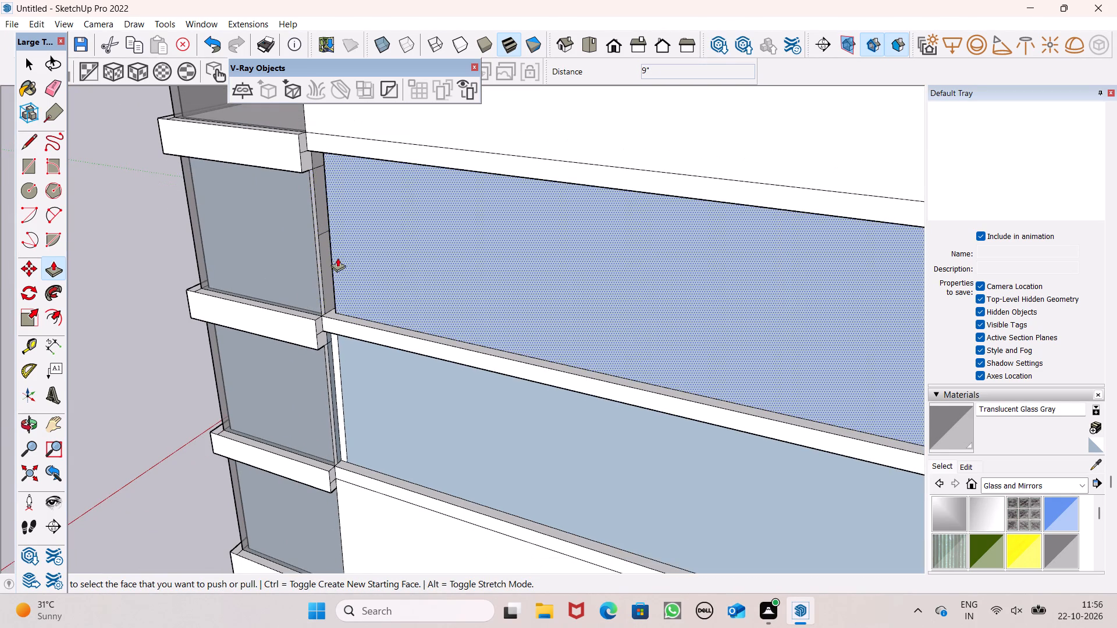
{"action": "key", "text": "space"}
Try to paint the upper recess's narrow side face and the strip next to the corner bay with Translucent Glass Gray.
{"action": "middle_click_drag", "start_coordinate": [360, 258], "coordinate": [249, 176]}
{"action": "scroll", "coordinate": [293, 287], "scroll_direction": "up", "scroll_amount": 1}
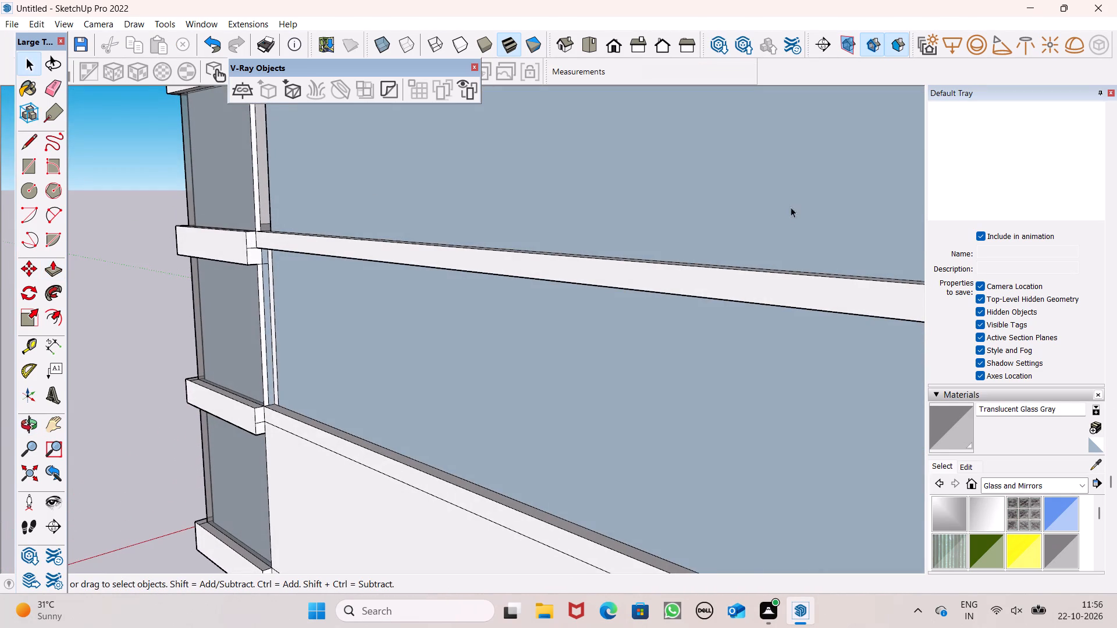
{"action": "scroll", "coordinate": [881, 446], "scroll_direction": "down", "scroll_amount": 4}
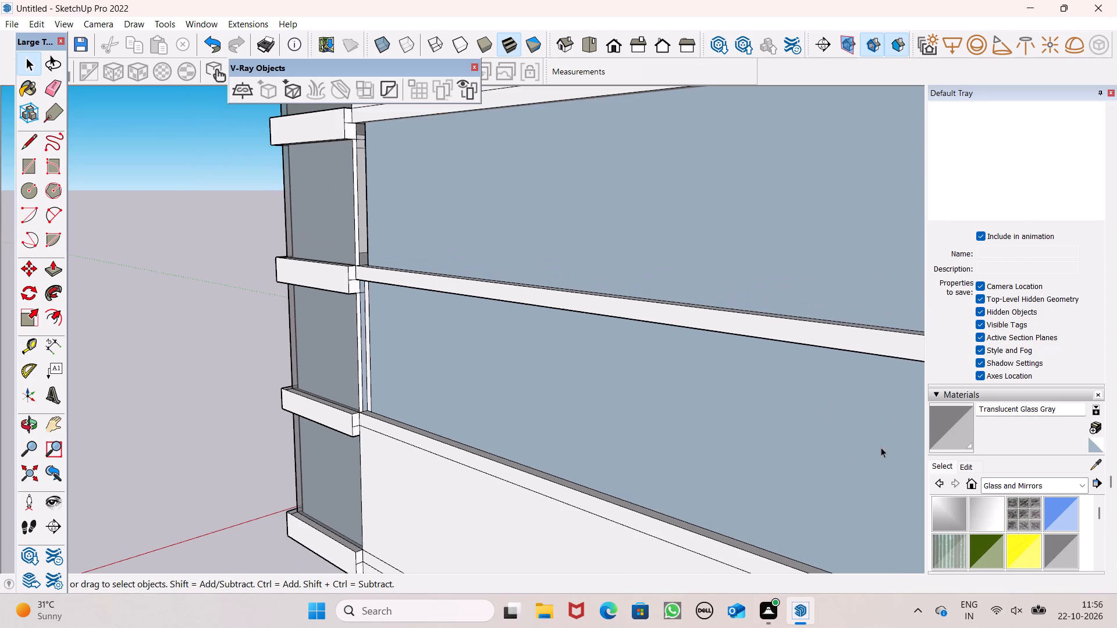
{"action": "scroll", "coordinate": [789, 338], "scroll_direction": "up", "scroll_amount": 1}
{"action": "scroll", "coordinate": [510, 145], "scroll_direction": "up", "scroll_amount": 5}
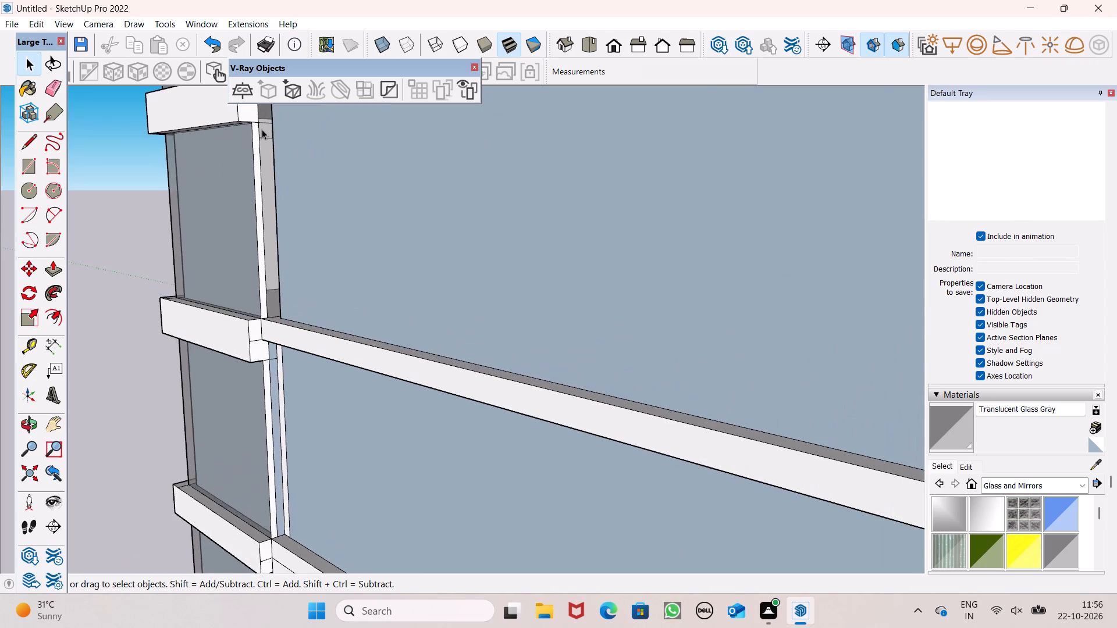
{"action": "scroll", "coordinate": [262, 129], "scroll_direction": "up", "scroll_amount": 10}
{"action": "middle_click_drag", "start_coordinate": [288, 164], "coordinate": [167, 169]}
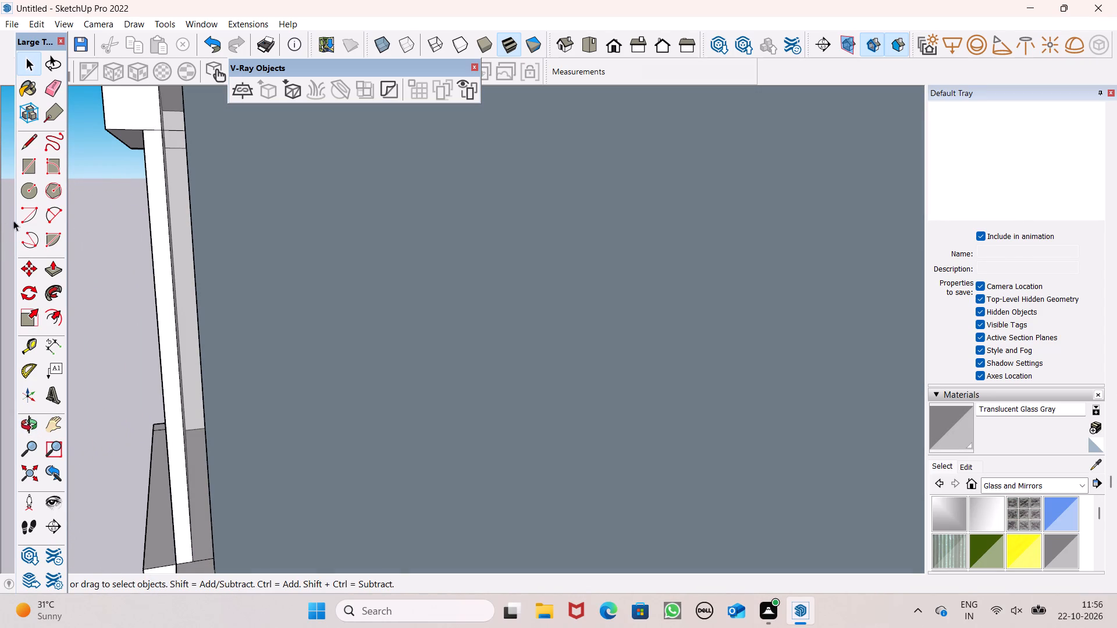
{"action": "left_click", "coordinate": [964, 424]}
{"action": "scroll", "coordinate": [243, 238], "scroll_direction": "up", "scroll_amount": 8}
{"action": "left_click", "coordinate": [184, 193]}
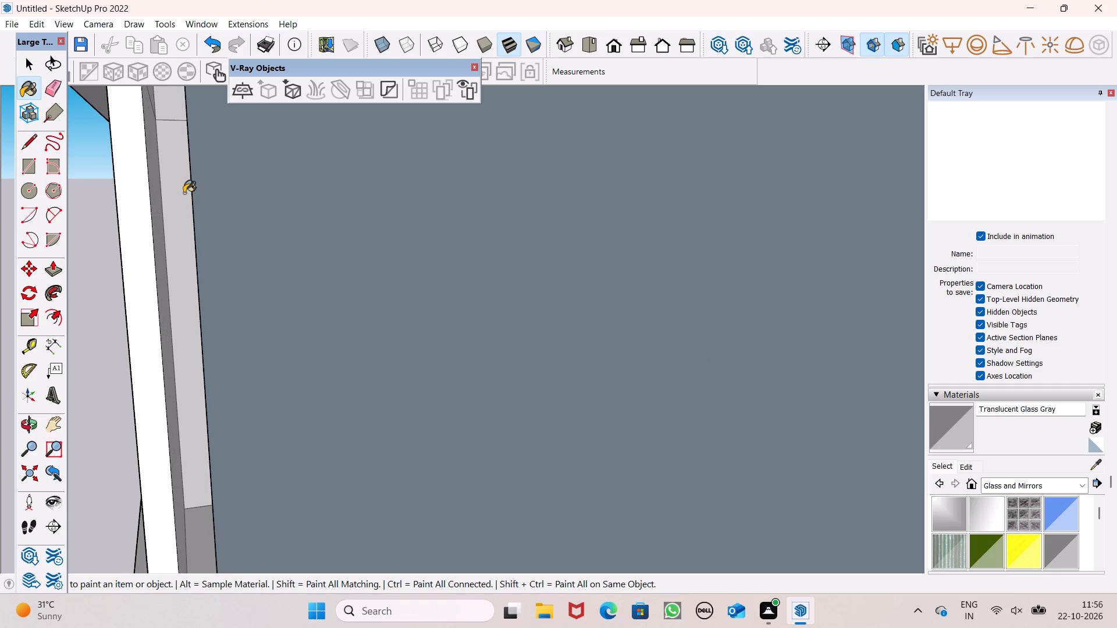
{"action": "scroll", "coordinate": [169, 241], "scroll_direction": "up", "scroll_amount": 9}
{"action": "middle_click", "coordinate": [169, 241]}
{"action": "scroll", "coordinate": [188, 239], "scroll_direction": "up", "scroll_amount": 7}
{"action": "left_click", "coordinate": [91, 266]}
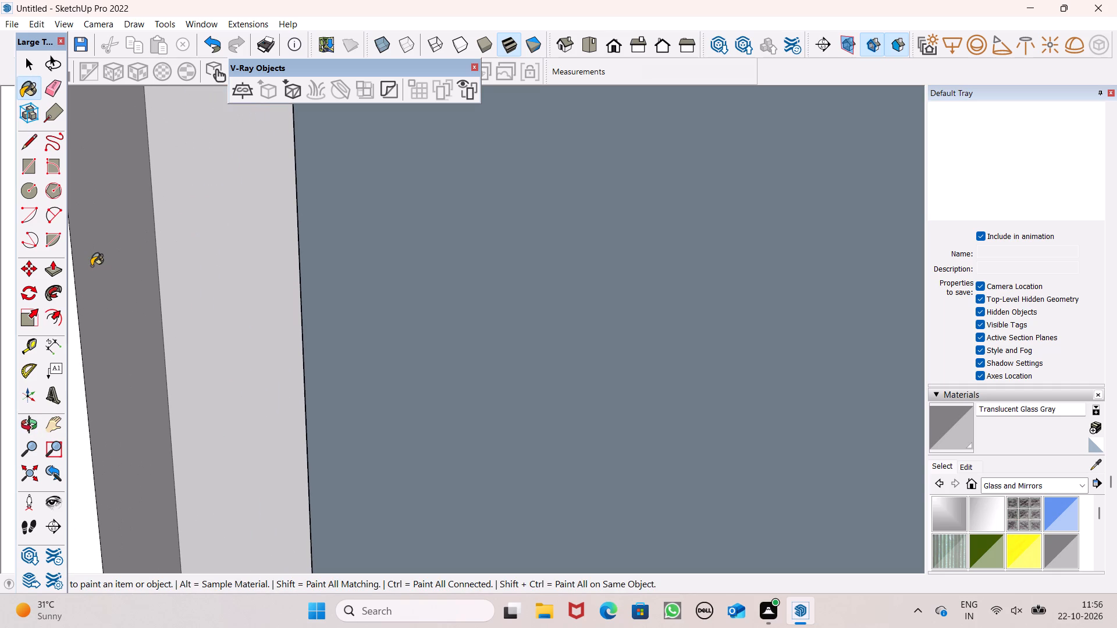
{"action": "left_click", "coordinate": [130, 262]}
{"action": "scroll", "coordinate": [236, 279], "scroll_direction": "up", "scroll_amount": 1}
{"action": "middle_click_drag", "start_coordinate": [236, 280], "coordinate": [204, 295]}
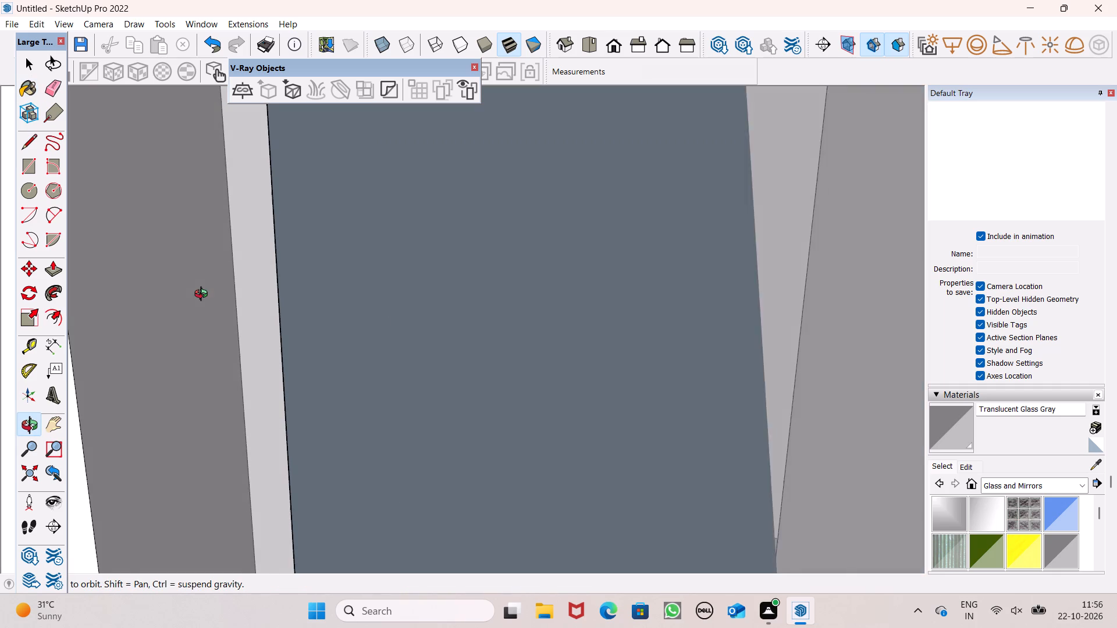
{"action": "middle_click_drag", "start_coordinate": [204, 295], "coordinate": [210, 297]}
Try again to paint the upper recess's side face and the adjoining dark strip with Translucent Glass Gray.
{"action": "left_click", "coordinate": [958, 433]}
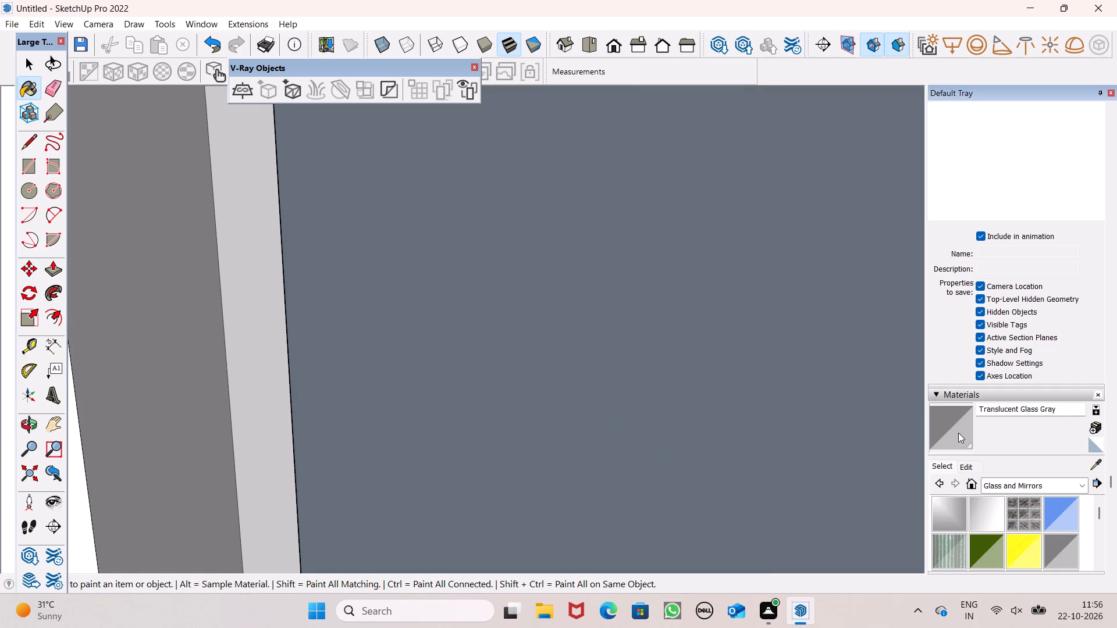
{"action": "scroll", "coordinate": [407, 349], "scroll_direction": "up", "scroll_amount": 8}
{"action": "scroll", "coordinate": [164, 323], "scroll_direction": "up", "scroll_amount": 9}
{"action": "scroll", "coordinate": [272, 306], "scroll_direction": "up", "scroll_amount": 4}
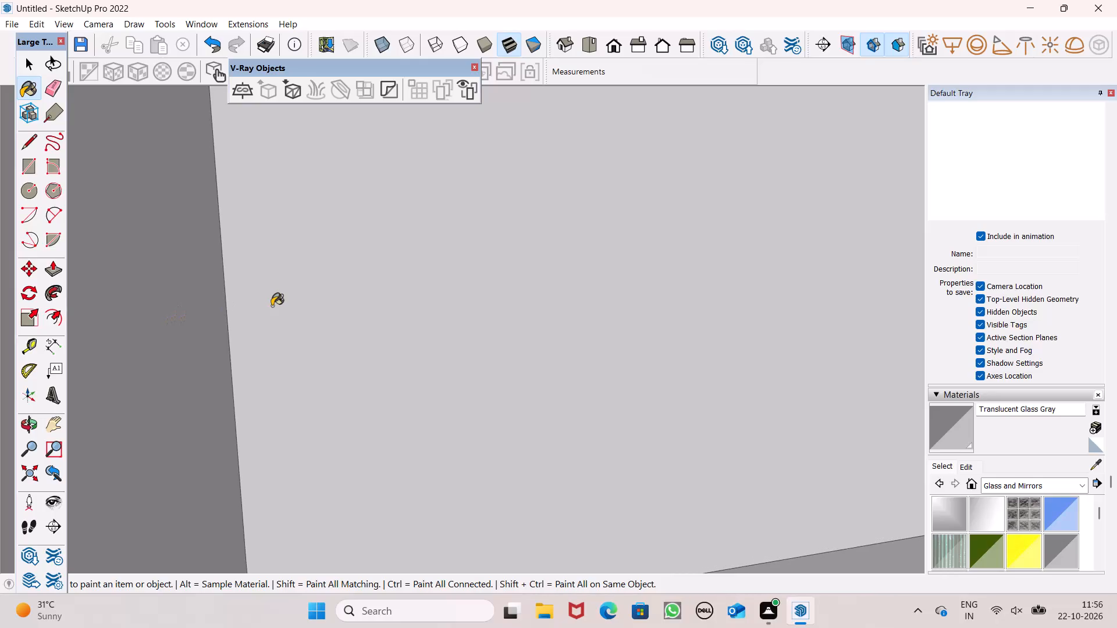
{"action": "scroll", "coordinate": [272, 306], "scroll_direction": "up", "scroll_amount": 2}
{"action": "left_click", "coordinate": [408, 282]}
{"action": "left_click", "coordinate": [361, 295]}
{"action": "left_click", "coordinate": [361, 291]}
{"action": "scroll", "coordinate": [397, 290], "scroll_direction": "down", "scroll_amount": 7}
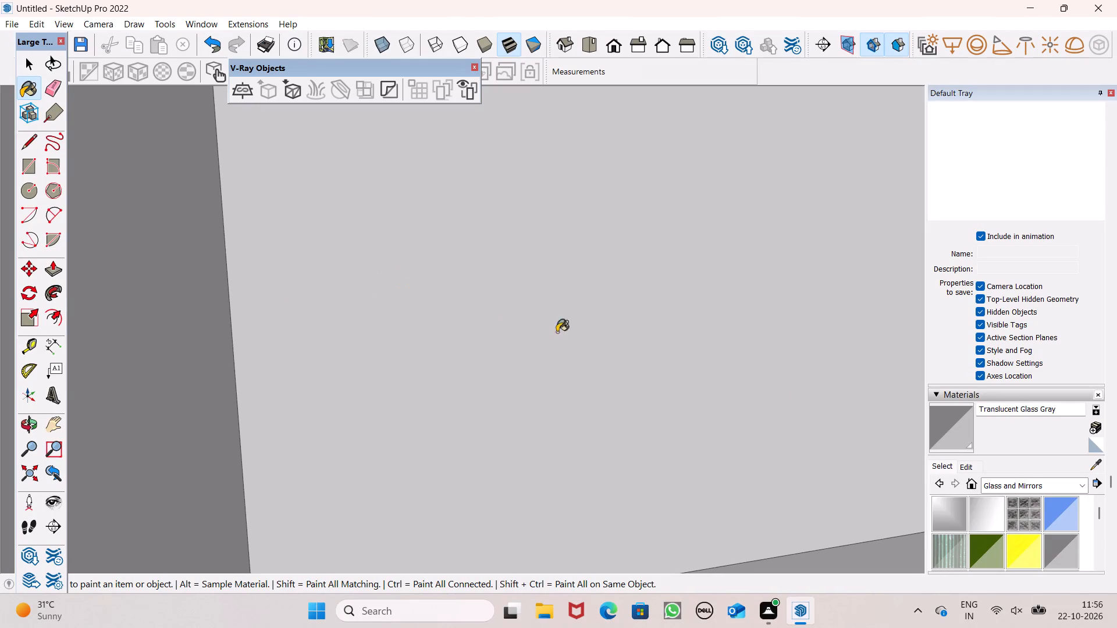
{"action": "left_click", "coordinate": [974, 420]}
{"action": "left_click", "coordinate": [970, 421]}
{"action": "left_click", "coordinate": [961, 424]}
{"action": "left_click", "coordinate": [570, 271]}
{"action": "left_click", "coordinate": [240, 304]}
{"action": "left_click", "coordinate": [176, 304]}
Examine the corner bay and the two recessed storeys of the long side wall from outside.
{"action": "middle_click_drag", "start_coordinate": [332, 303], "coordinate": [353, 312]}
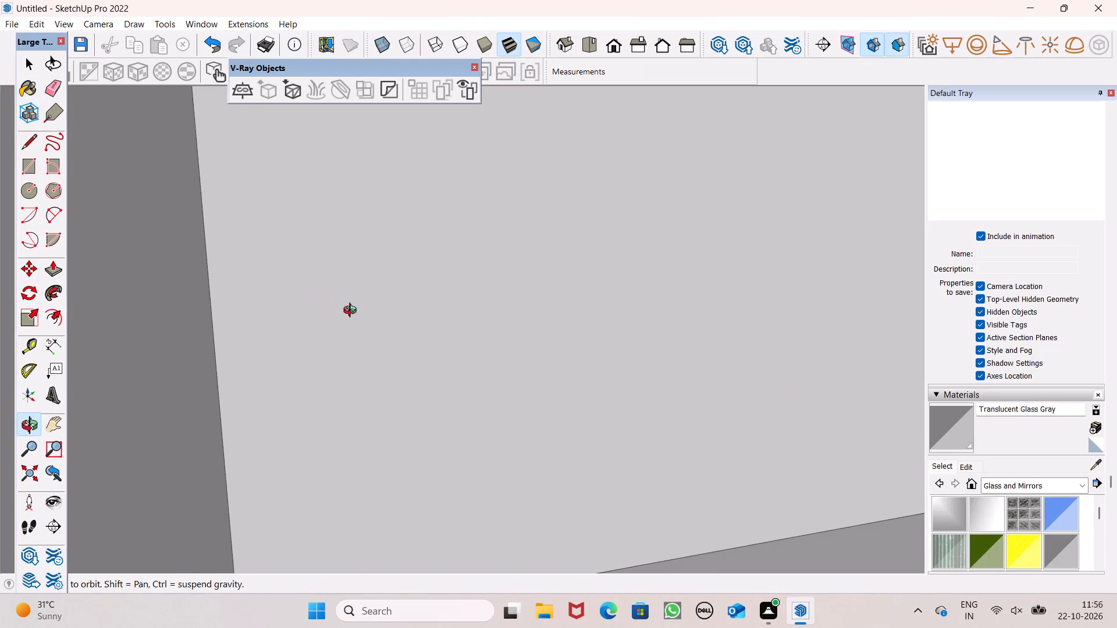
{"action": "middle_click_drag", "start_coordinate": [353, 312], "coordinate": [836, 290]}
{"action": "scroll", "coordinate": [225, 302], "scroll_direction": "down", "scroll_amount": 5}
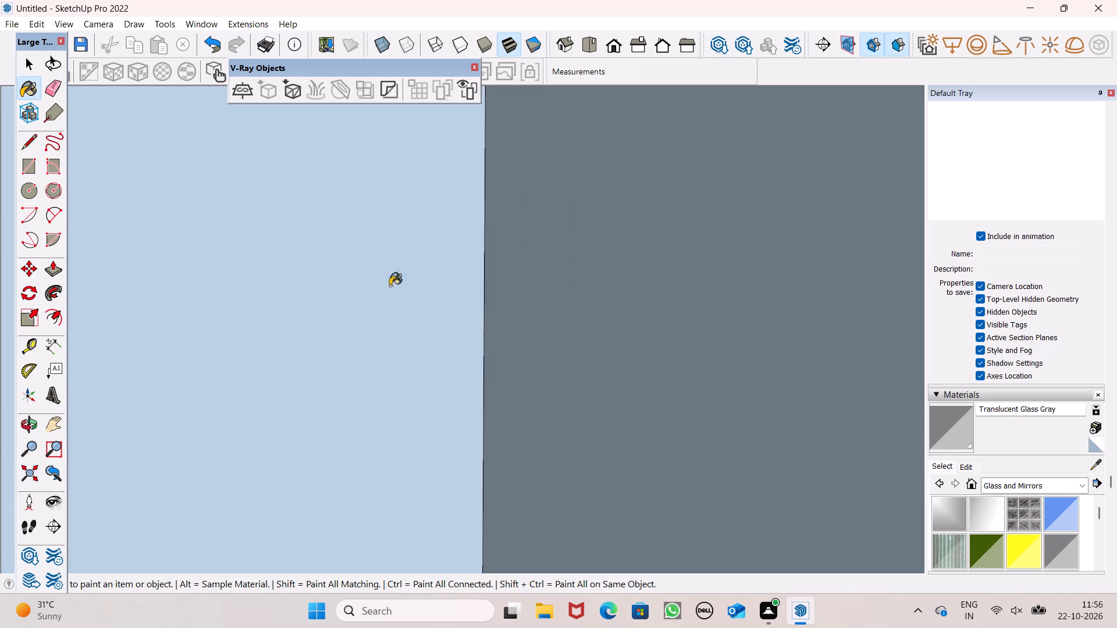
{"action": "scroll", "coordinate": [429, 269], "scroll_direction": "down", "scroll_amount": 18}
{"action": "scroll", "coordinate": [515, 274], "scroll_direction": "down", "scroll_amount": 10}
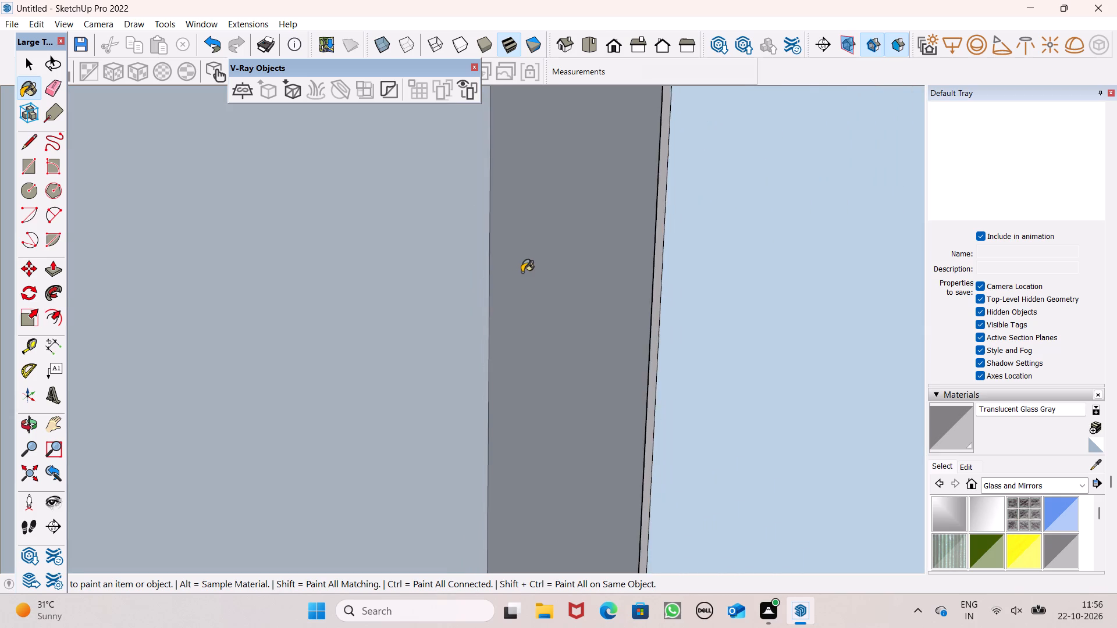
{"action": "scroll", "coordinate": [522, 272], "scroll_direction": "down", "scroll_amount": 18}
{"action": "scroll", "coordinate": [545, 268], "scroll_direction": "down", "scroll_amount": 6}
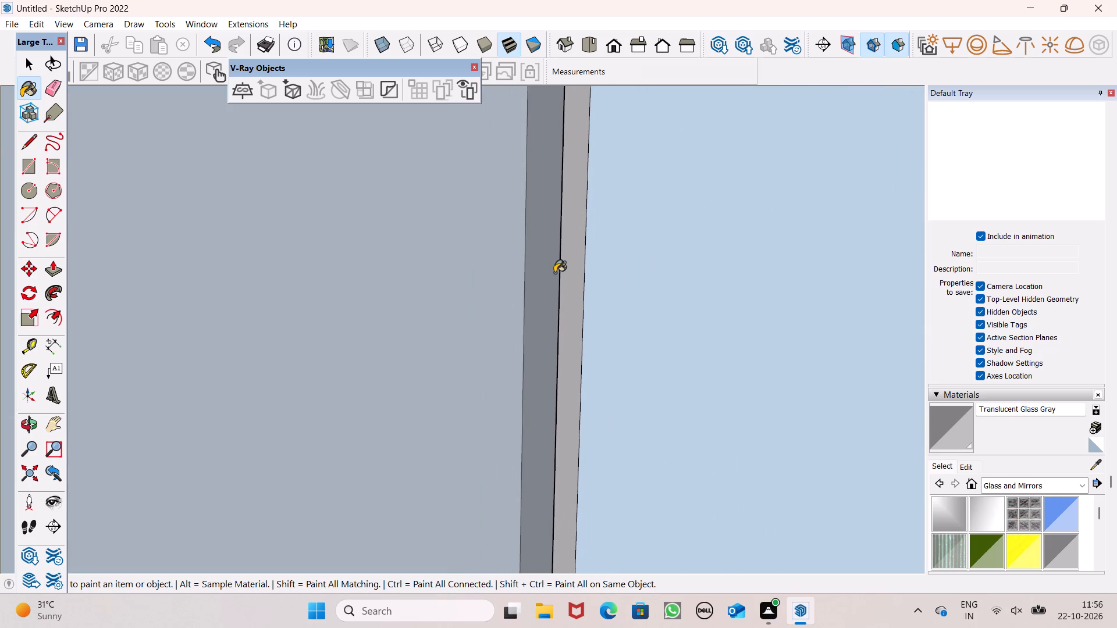
{"action": "scroll", "coordinate": [554, 273], "scroll_direction": "down", "scroll_amount": 14}
{"action": "scroll", "coordinate": [588, 284], "scroll_direction": "down", "scroll_amount": 8}
{"action": "scroll", "coordinate": [588, 283], "scroll_direction": "down", "scroll_amount": 13}
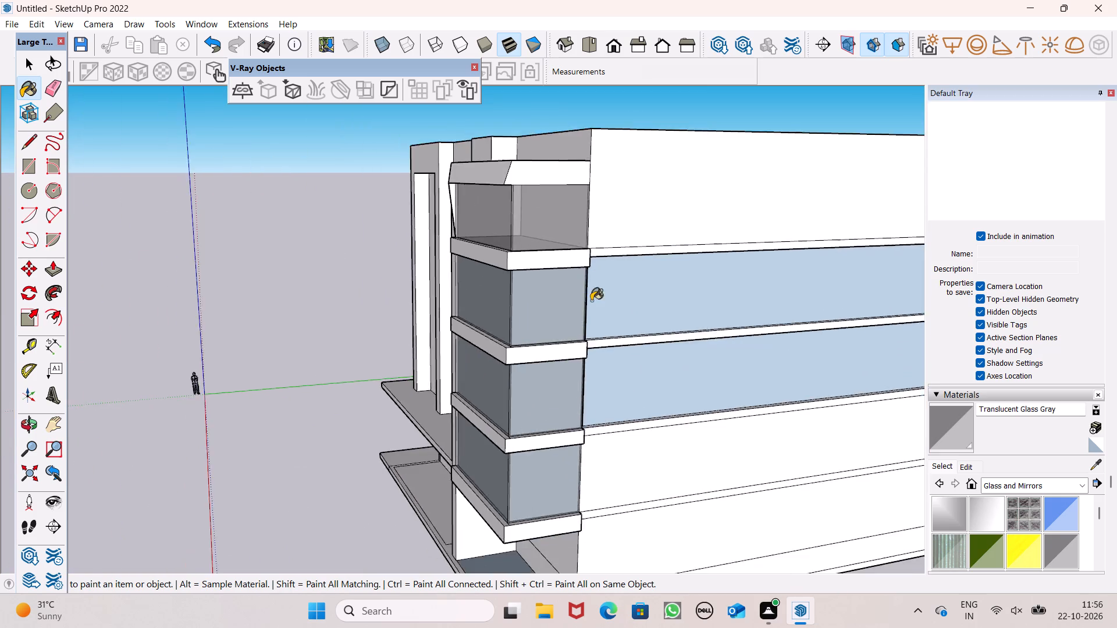
{"action": "middle_click_drag", "start_coordinate": [591, 301], "coordinate": [429, 298]}
{"action": "scroll", "coordinate": [351, 309], "scroll_direction": "up", "scroll_amount": 7}
{"action": "middle_click_drag", "start_coordinate": [296, 320], "coordinate": [48, 358]}
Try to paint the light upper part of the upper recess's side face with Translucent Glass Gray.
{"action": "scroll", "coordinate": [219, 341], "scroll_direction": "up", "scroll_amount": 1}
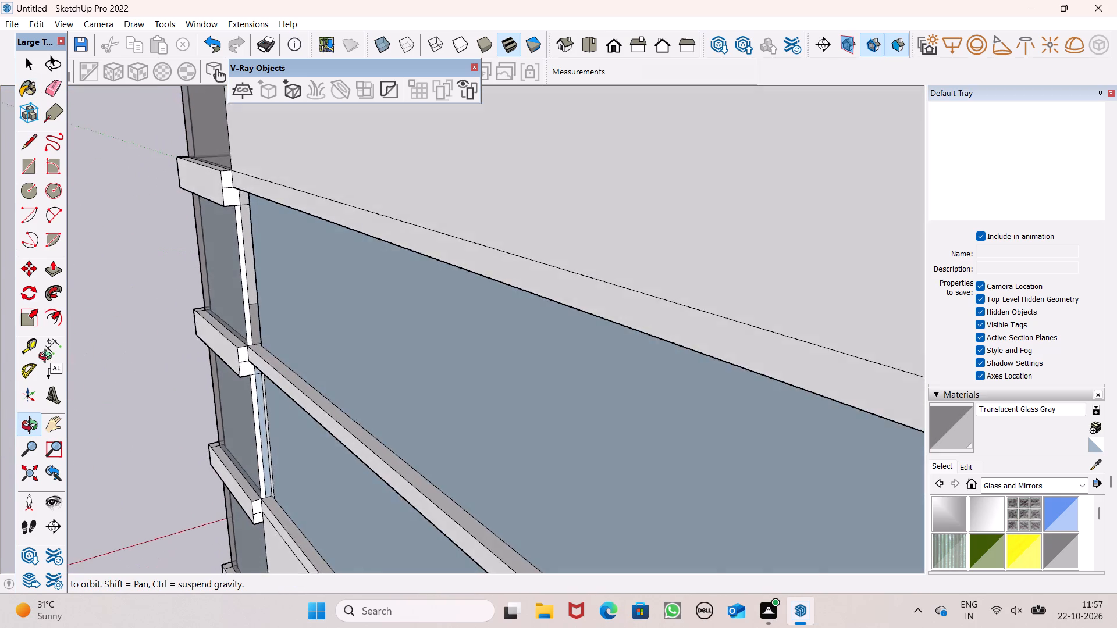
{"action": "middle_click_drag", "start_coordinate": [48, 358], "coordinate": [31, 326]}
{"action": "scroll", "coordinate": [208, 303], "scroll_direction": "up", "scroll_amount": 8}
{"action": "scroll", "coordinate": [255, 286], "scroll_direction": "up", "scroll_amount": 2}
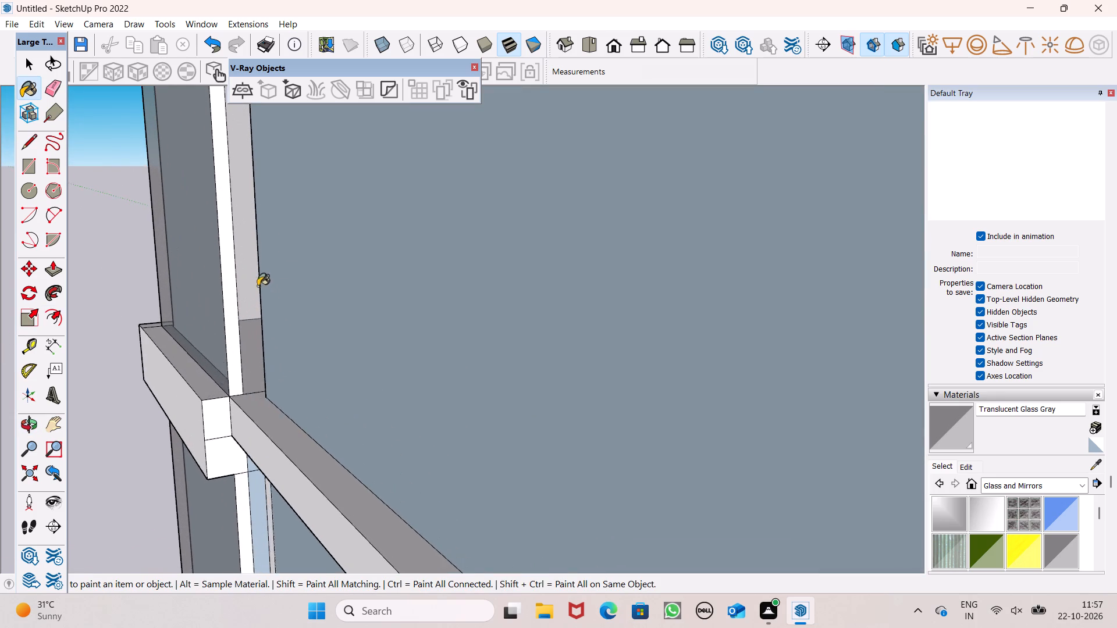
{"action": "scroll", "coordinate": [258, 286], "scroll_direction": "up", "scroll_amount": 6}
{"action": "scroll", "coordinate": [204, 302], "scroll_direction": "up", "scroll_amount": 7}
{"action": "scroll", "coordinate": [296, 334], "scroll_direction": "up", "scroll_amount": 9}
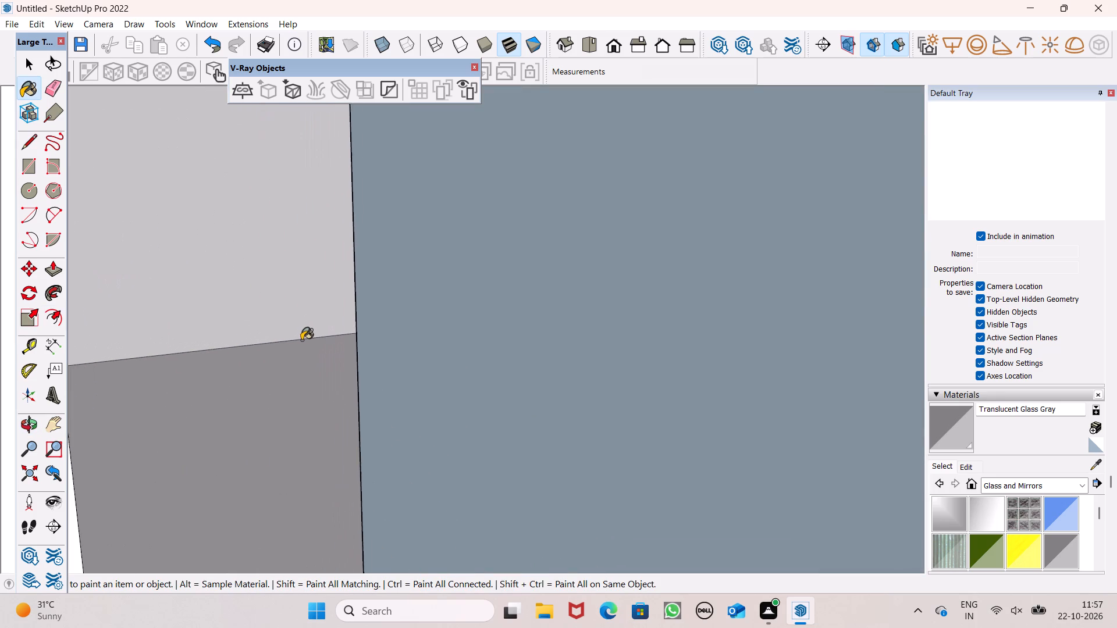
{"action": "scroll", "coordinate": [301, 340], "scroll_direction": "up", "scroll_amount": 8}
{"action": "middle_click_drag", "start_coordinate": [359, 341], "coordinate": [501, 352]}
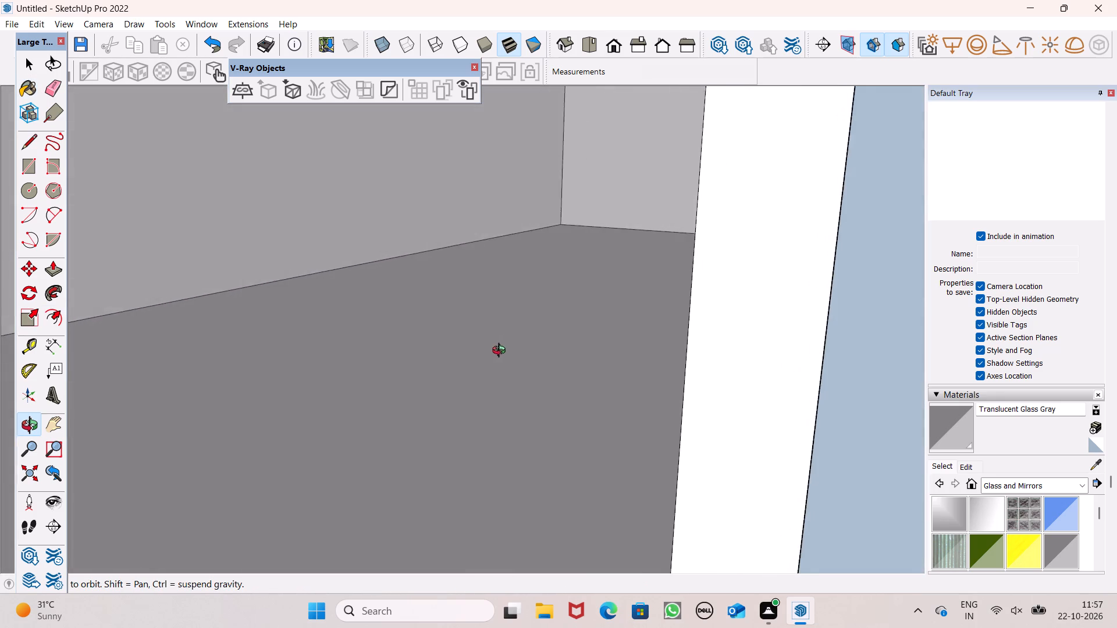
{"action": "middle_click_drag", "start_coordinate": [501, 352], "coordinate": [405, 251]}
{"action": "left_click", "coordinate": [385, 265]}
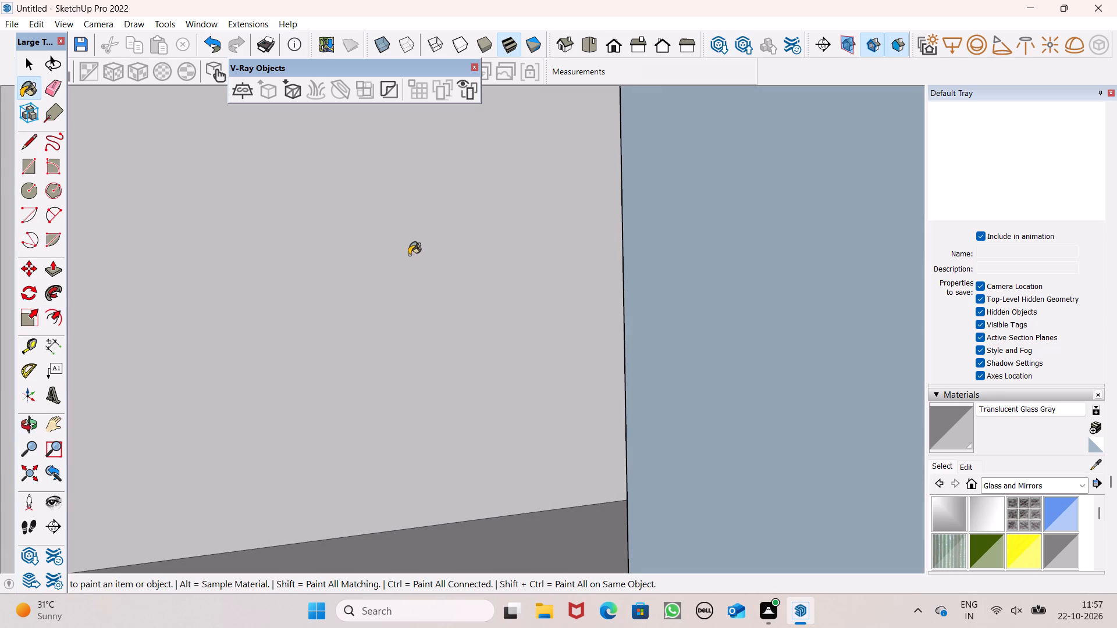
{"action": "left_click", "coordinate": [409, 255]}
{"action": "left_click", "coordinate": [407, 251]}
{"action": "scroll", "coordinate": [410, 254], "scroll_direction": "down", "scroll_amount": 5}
Examine the narrow side faces and strips where the two recessed storeys meet the corner bay.
{"action": "middle_click_drag", "start_coordinate": [410, 281], "coordinate": [688, 331]}
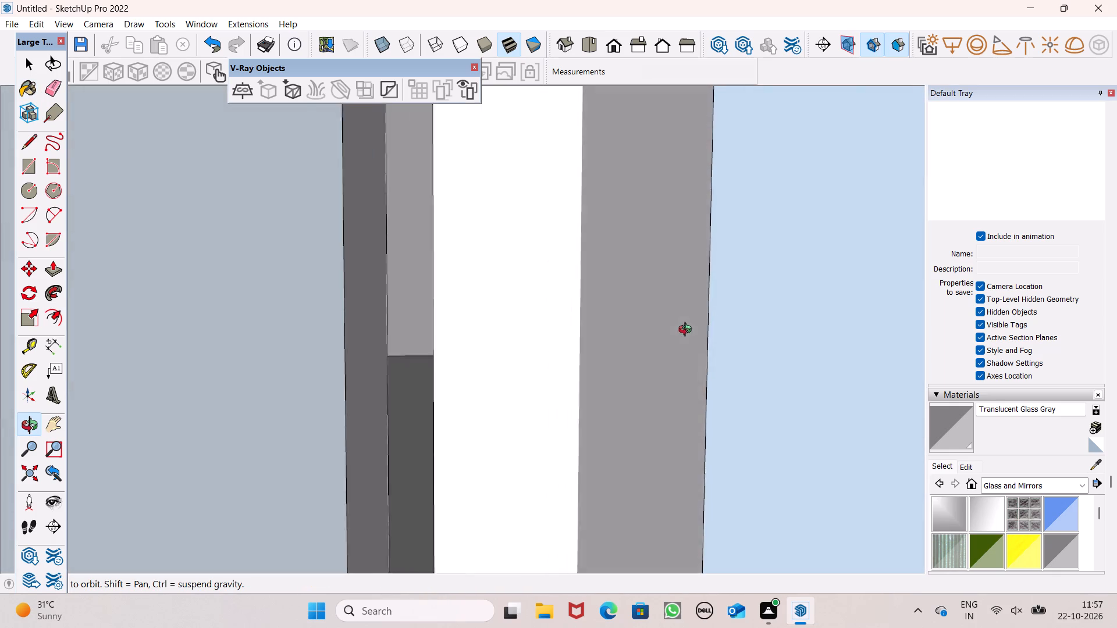
{"action": "middle_click_drag", "start_coordinate": [688, 331], "coordinate": [392, 406]}
{"action": "scroll", "coordinate": [396, 327], "scroll_direction": "down", "scroll_amount": 20}
{"action": "scroll", "coordinate": [396, 327], "scroll_direction": "down", "scroll_amount": 4}
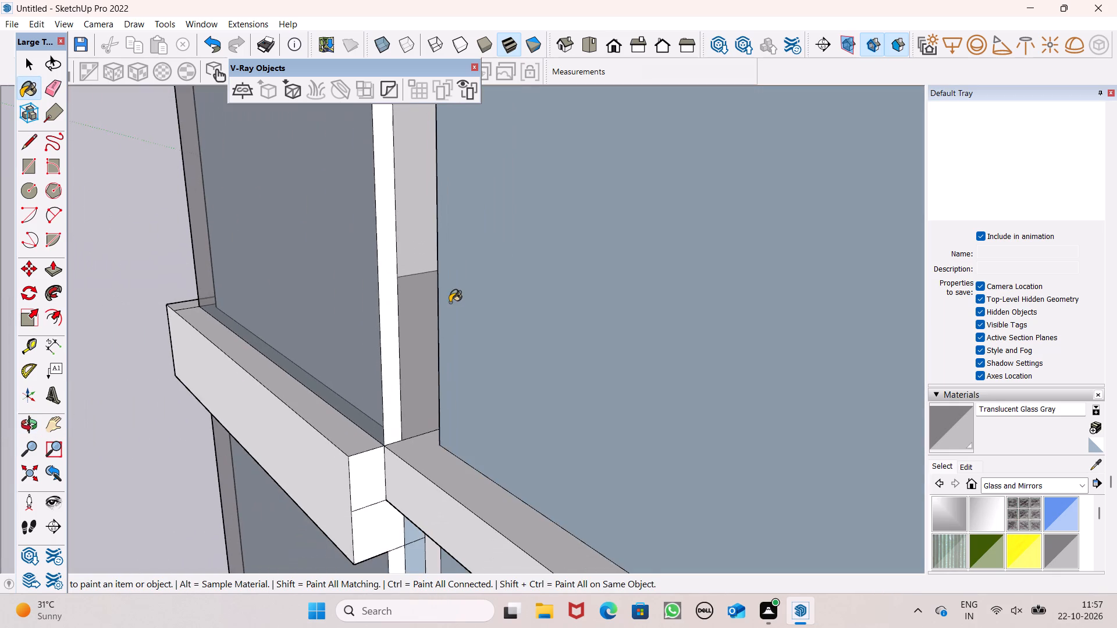
{"action": "scroll", "coordinate": [417, 418], "scroll_direction": "up", "scroll_amount": 7}
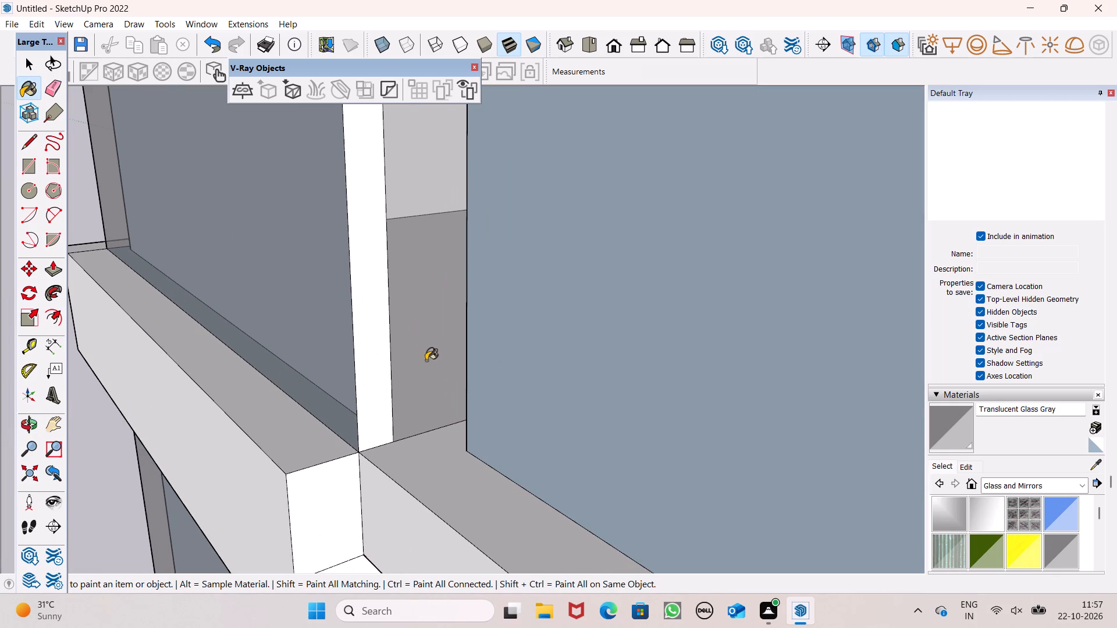
{"action": "scroll", "coordinate": [500, 264], "scroll_direction": "down", "scroll_amount": 13}
{"action": "middle_click_drag", "start_coordinate": [464, 509], "coordinate": [422, 413]}
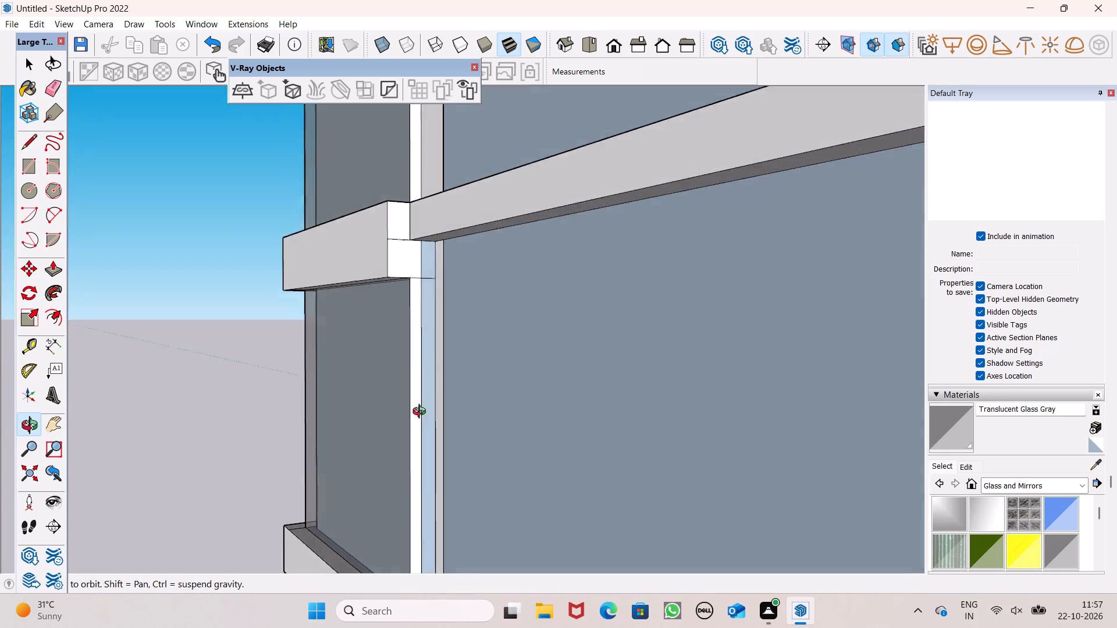
{"action": "middle_click_drag", "start_coordinate": [422, 413], "coordinate": [339, 434]}
{"action": "scroll", "coordinate": [339, 434], "scroll_direction": "up", "scroll_amount": 7}
{"action": "scroll", "coordinate": [293, 448], "scroll_direction": "up", "scroll_amount": 8}
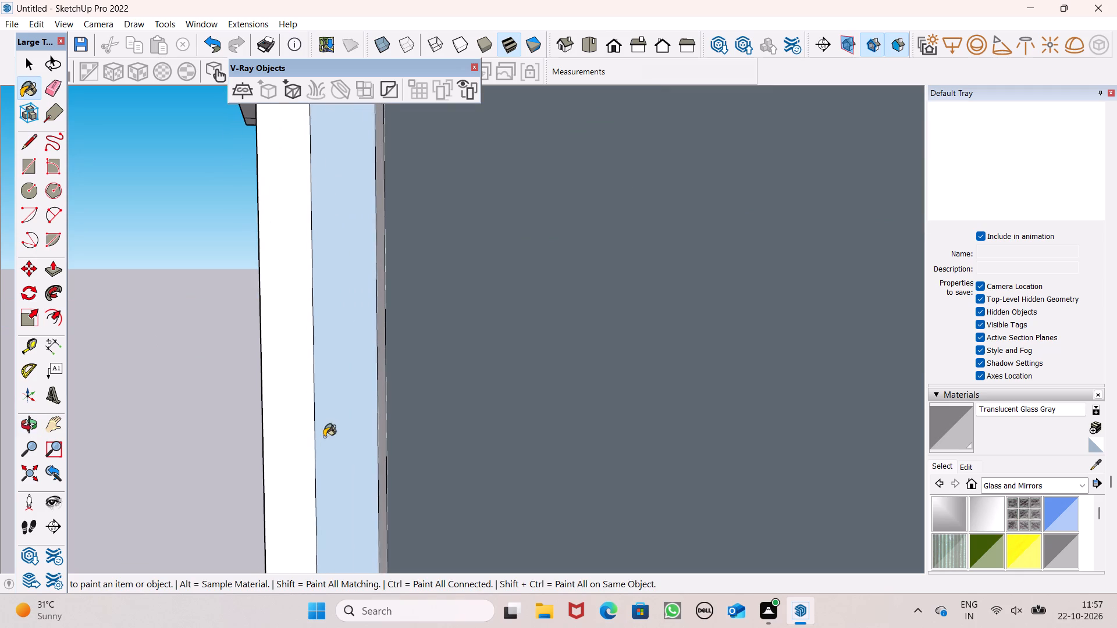
{"action": "scroll", "coordinate": [351, 422], "scroll_direction": "down", "scroll_amount": 6}
{"action": "middle_click_drag", "start_coordinate": [371, 443], "coordinate": [589, 581]}
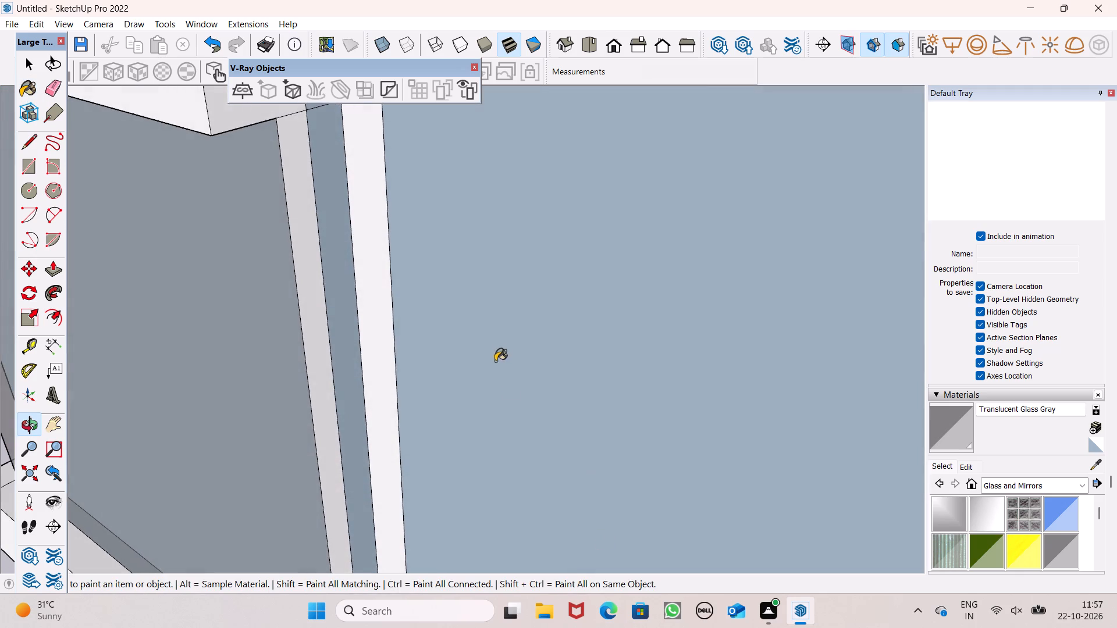
{"action": "scroll", "coordinate": [495, 358], "scroll_direction": "down", "scroll_amount": 6}
{"action": "scroll", "coordinate": [431, 374], "scroll_direction": "up", "scroll_amount": 5}
{"action": "scroll", "coordinate": [351, 393], "scroll_direction": "up", "scroll_amount": 7}
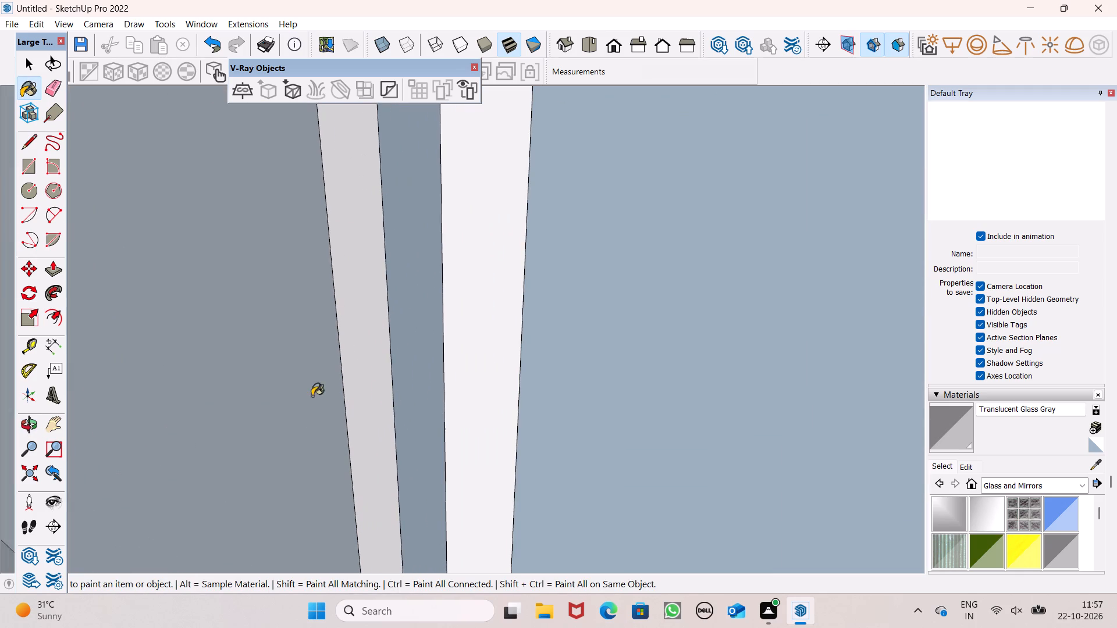
{"action": "scroll", "coordinate": [299, 383], "scroll_direction": "up", "scroll_amount": 1}
{"action": "scroll", "coordinate": [468, 366], "scroll_direction": "down", "scroll_amount": 14}
Paint the lower recessed storey's long wall with Translucent Glass Gray and clear the edge selection.
{"action": "middle_click_drag", "start_coordinate": [503, 369], "coordinate": [382, 340]}
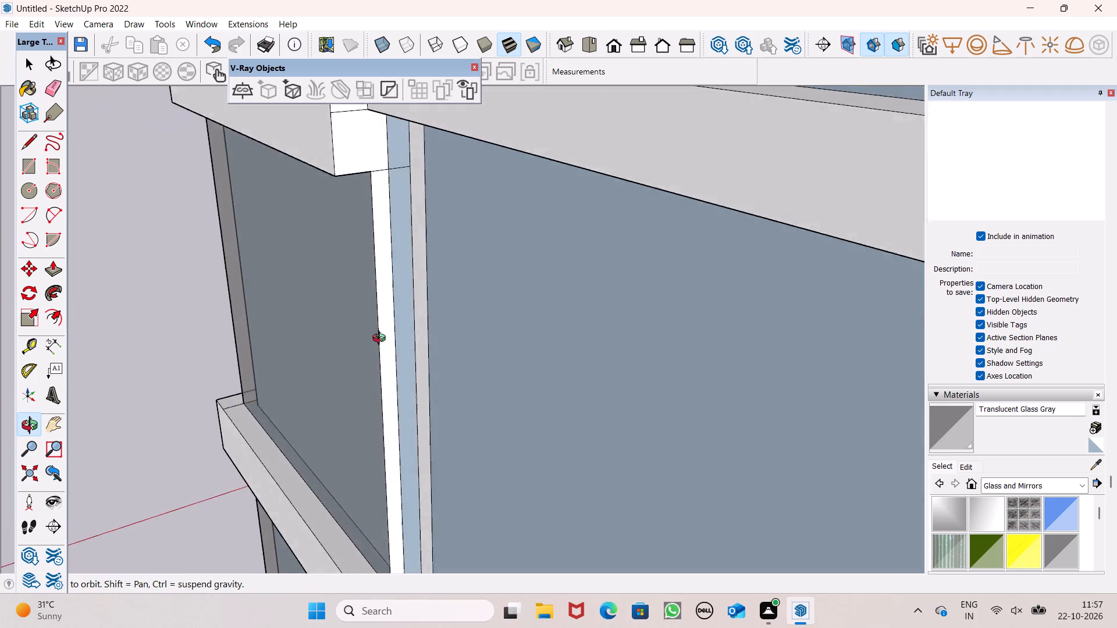
{"action": "middle_click_drag", "start_coordinate": [382, 340], "coordinate": [373, 342]}
{"action": "scroll", "coordinate": [373, 342], "scroll_direction": "up", "scroll_amount": 8}
{"action": "scroll", "coordinate": [412, 347], "scroll_direction": "up", "scroll_amount": 13}
{"action": "scroll", "coordinate": [507, 270], "scroll_direction": "up", "scroll_amount": 3}
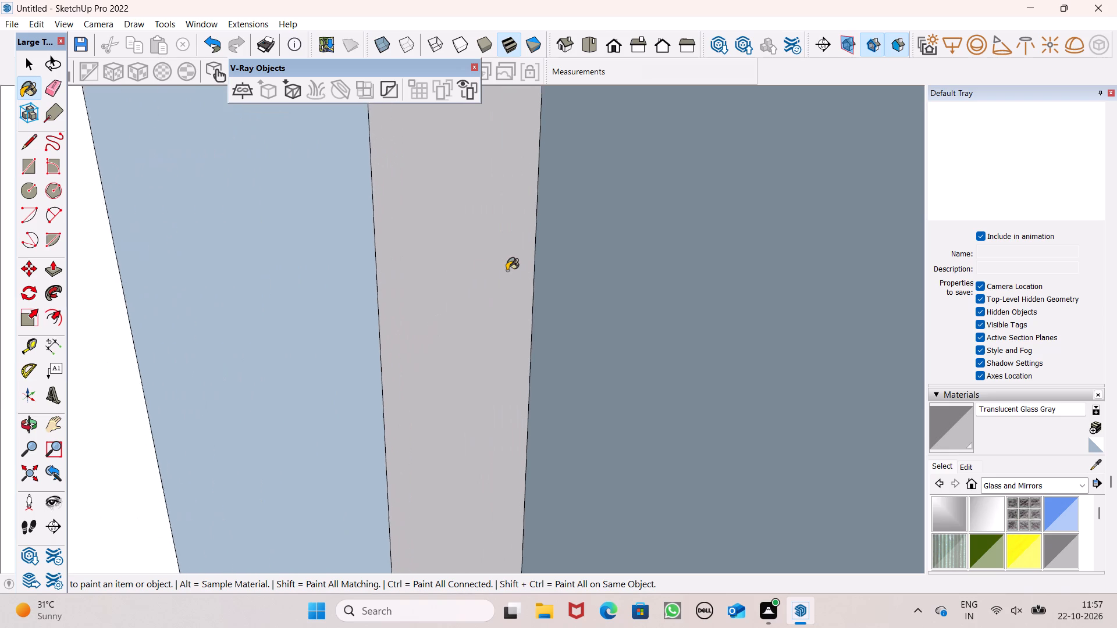
{"action": "scroll", "coordinate": [507, 270], "scroll_direction": "up", "scroll_amount": 4}
{"action": "right_click_drag", "start_coordinate": [557, 254], "coordinate": [518, 273]}
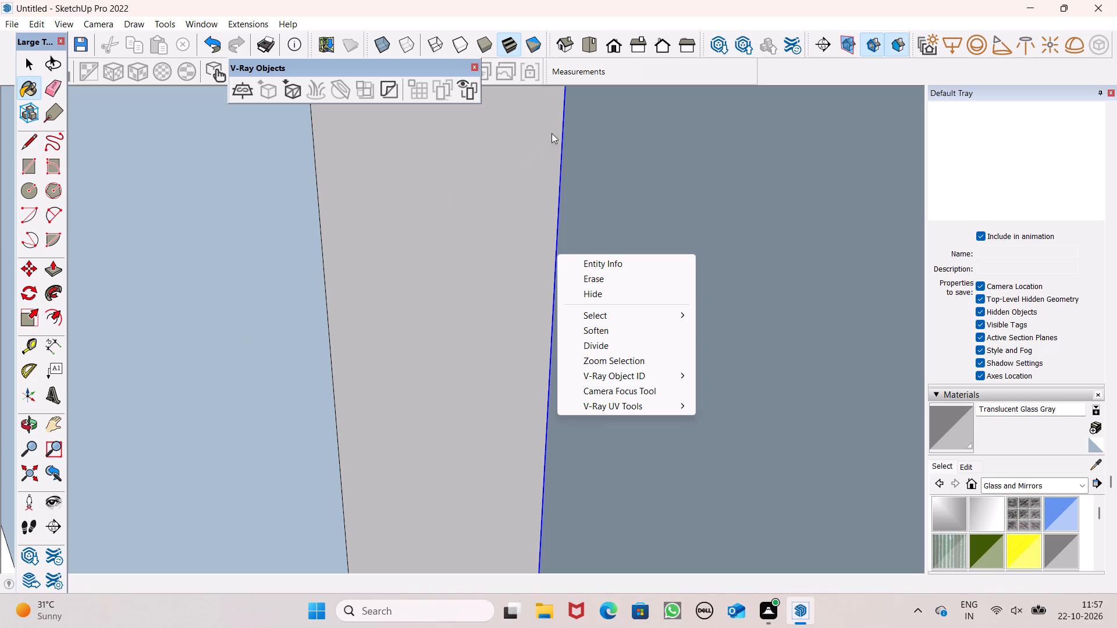
{"action": "left_click", "coordinate": [724, 276]}
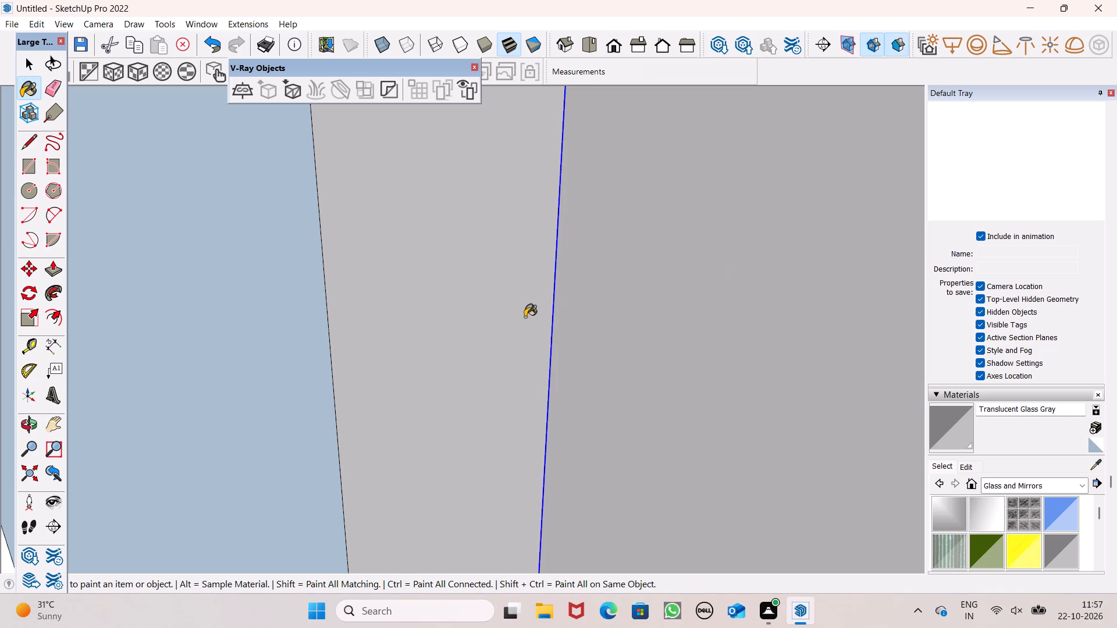
{"action": "scroll", "coordinate": [527, 315], "scroll_direction": "down", "scroll_amount": 6}
{"action": "scroll", "coordinate": [565, 274], "scroll_direction": "down", "scroll_amount": 20}
{"action": "scroll", "coordinate": [571, 267], "scroll_direction": "down", "scroll_amount": 6}
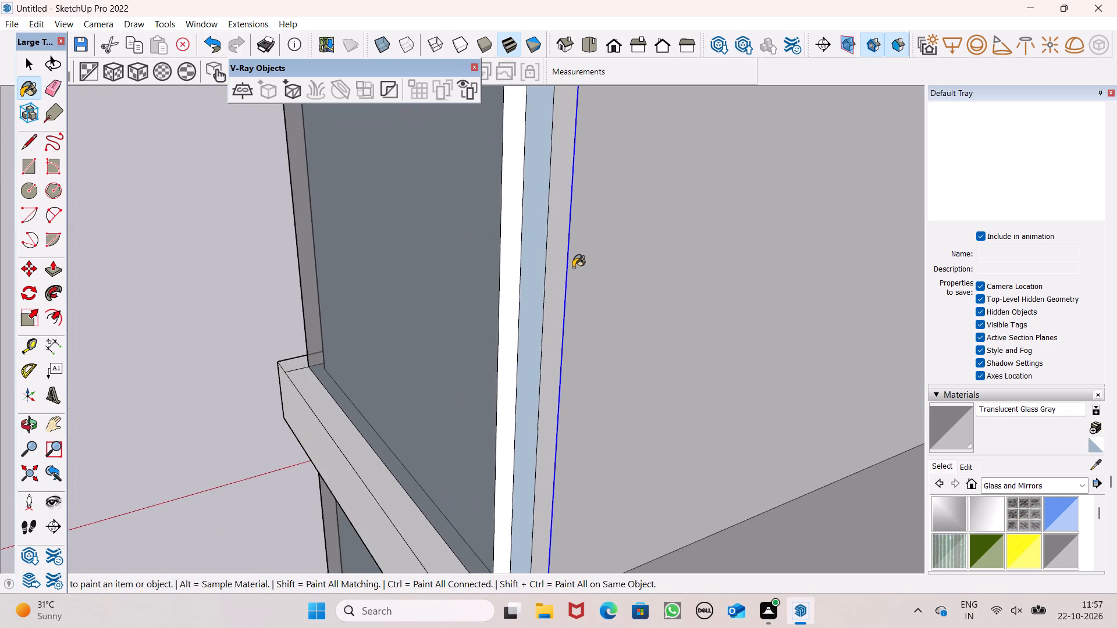
{"action": "scroll", "coordinate": [583, 251], "scroll_direction": "down", "scroll_amount": 4}
{"action": "scroll", "coordinate": [612, 148], "scroll_direction": "down", "scroll_amount": 4}
{"action": "middle_click_drag", "start_coordinate": [582, 199], "coordinate": [543, 198]}
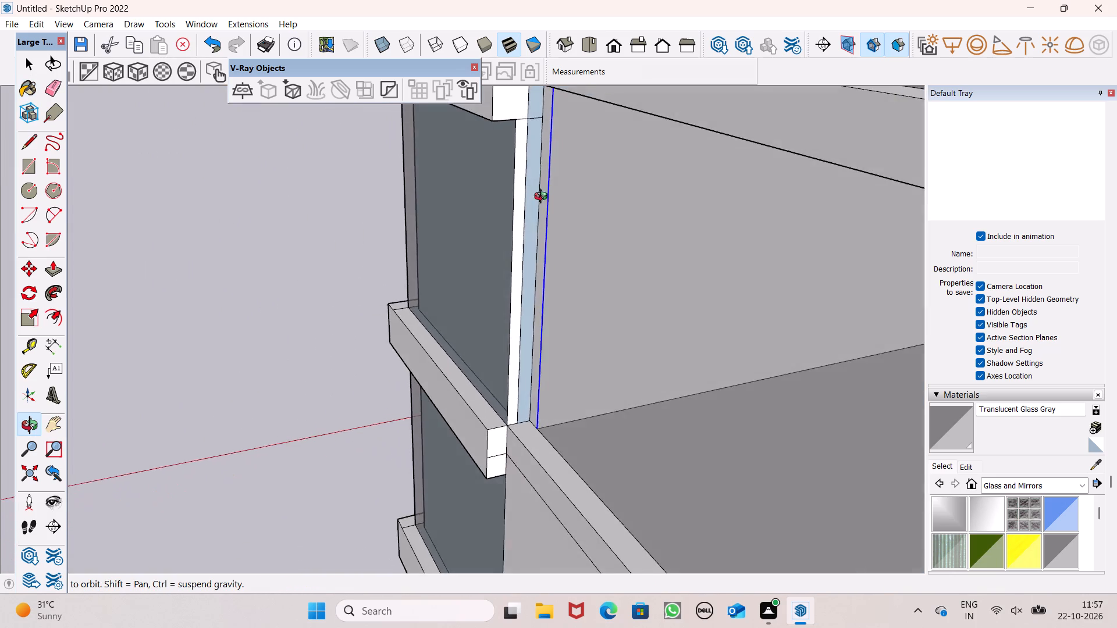
{"action": "middle_click_drag", "start_coordinate": [543, 198], "coordinate": [652, 244]}
{"action": "key", "text": "space"}
{"action": "left_click", "coordinate": [125, 219]}
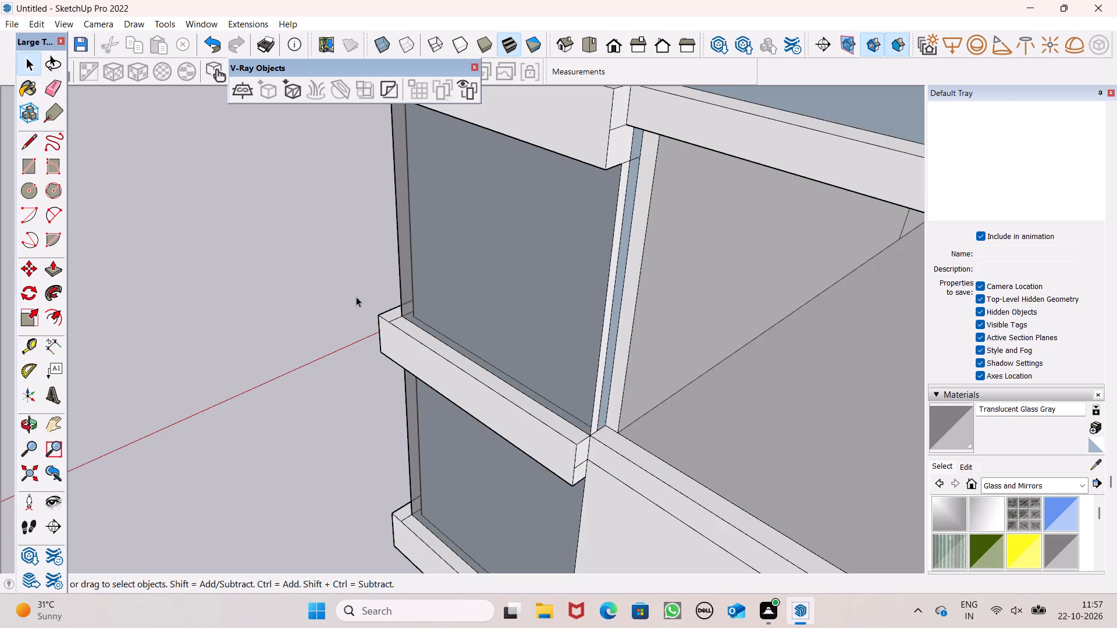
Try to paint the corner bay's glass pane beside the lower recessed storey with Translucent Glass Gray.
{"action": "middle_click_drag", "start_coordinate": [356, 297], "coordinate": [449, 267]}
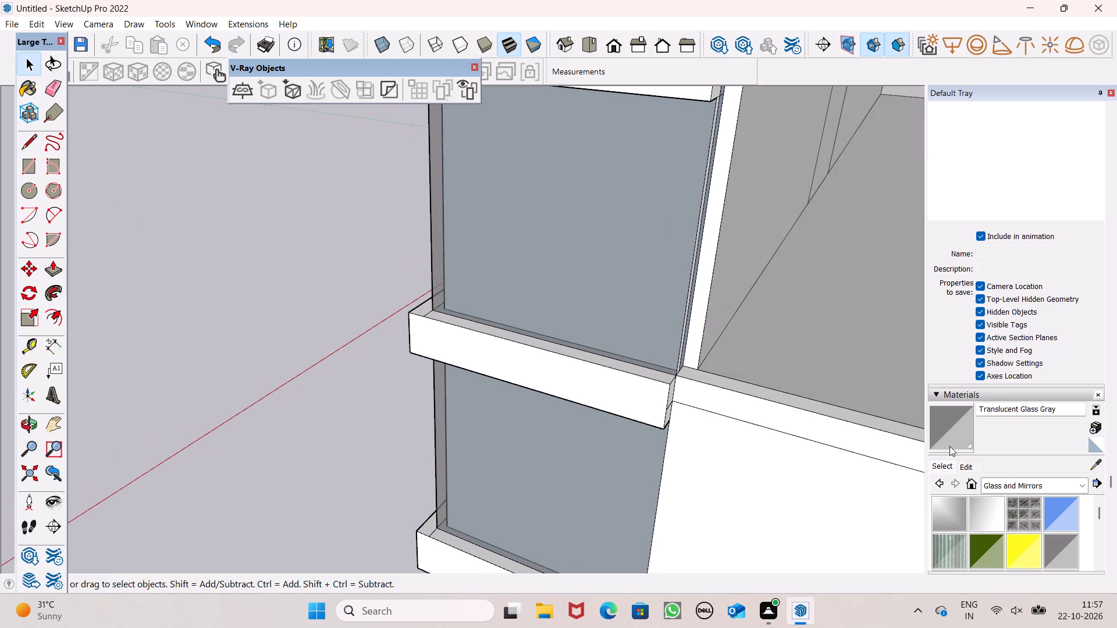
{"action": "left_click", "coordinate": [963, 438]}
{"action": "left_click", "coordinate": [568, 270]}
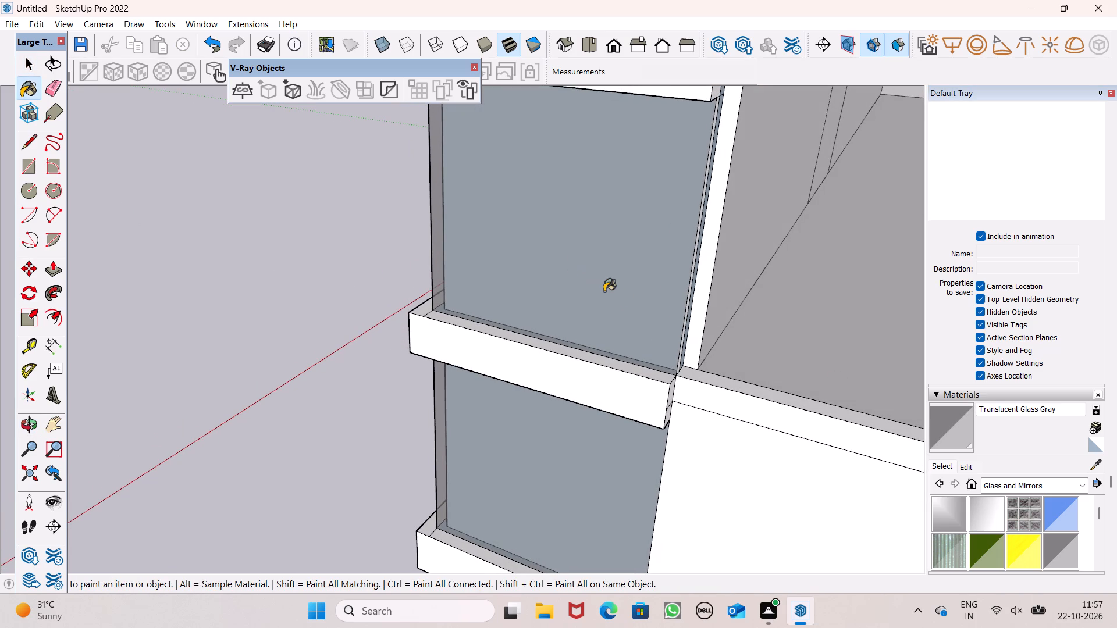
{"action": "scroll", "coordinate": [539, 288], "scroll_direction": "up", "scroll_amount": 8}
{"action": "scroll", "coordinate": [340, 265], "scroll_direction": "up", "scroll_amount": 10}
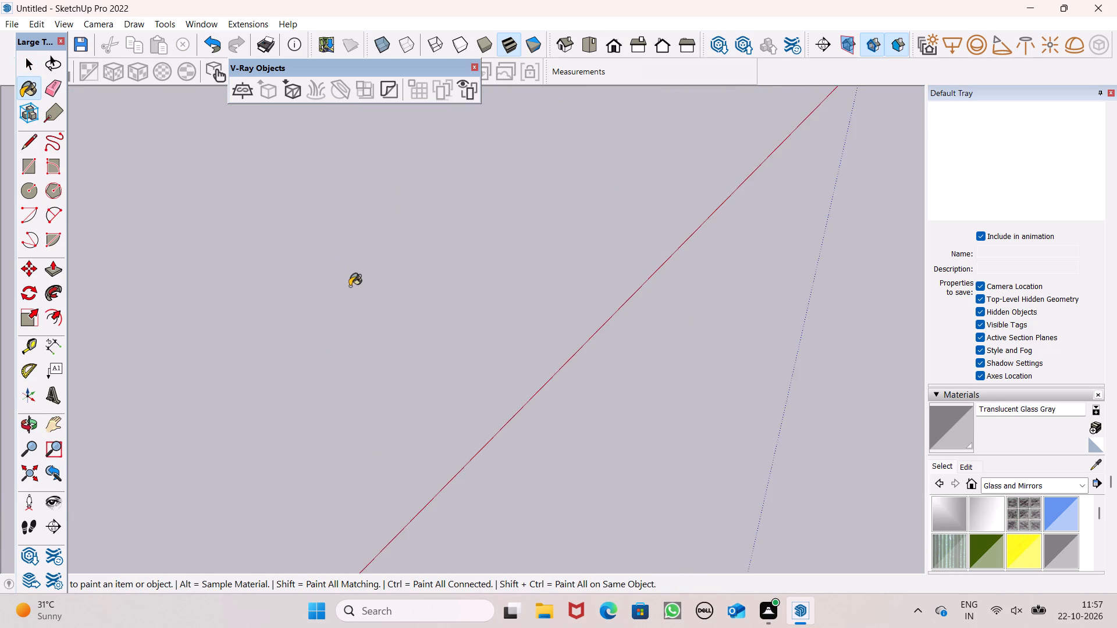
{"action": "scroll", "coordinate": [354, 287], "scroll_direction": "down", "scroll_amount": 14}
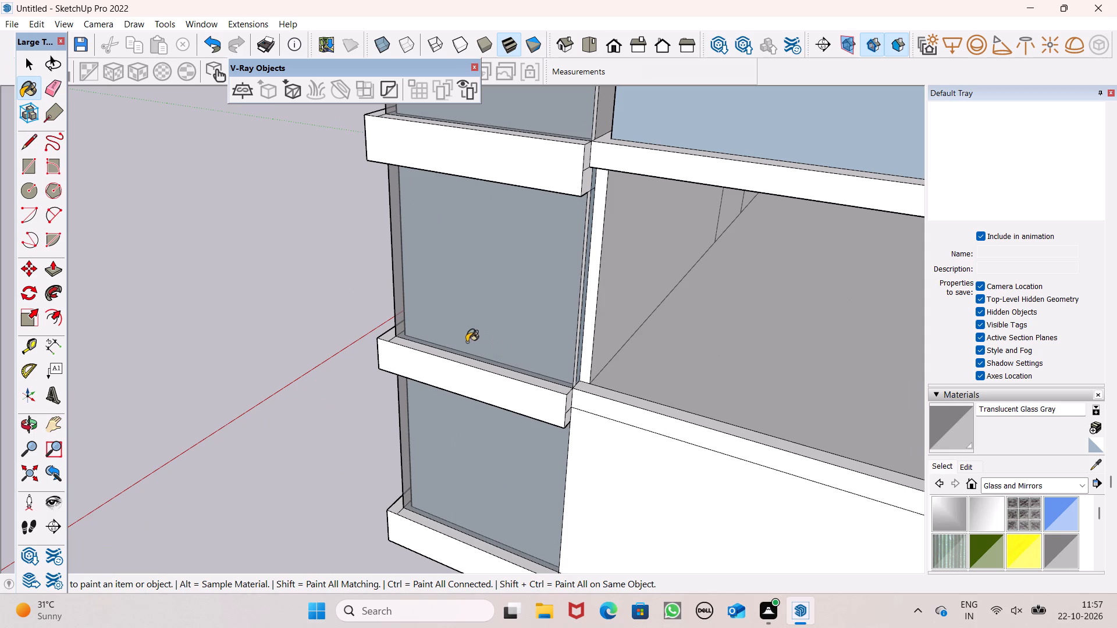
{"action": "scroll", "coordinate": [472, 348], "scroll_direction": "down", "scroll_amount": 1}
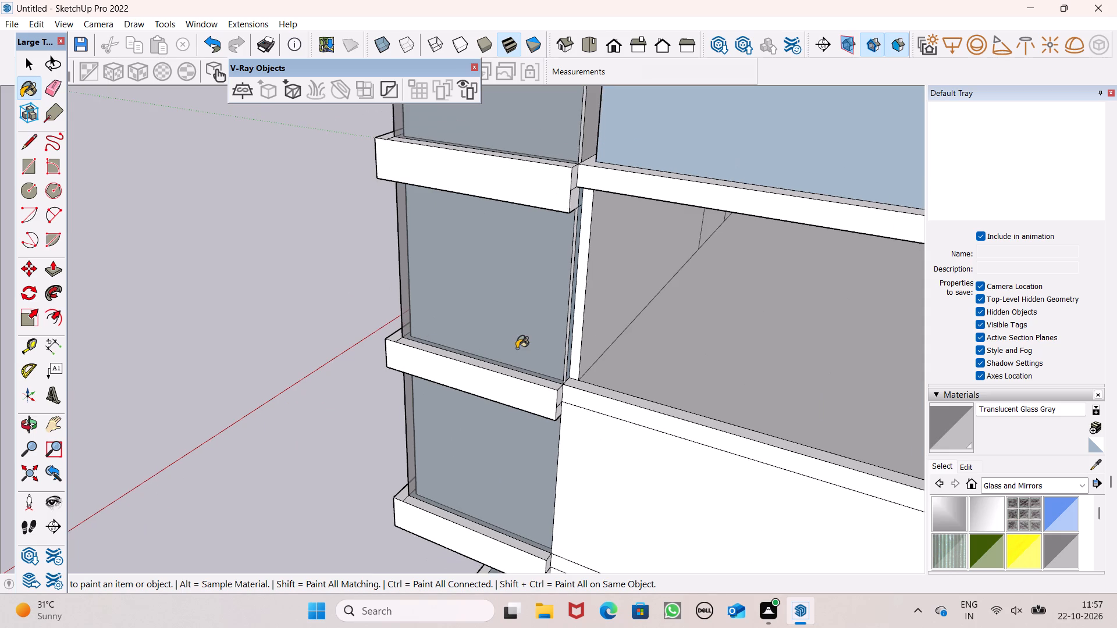
Paint two interior faces behind the corner bay's blue side strip at the lower recessed storey with Translucent Glass Gray.
{"action": "scroll", "coordinate": [539, 345], "scroll_direction": "up", "scroll_amount": 7}
{"action": "middle_click_drag", "start_coordinate": [571, 374], "coordinate": [340, 356]}
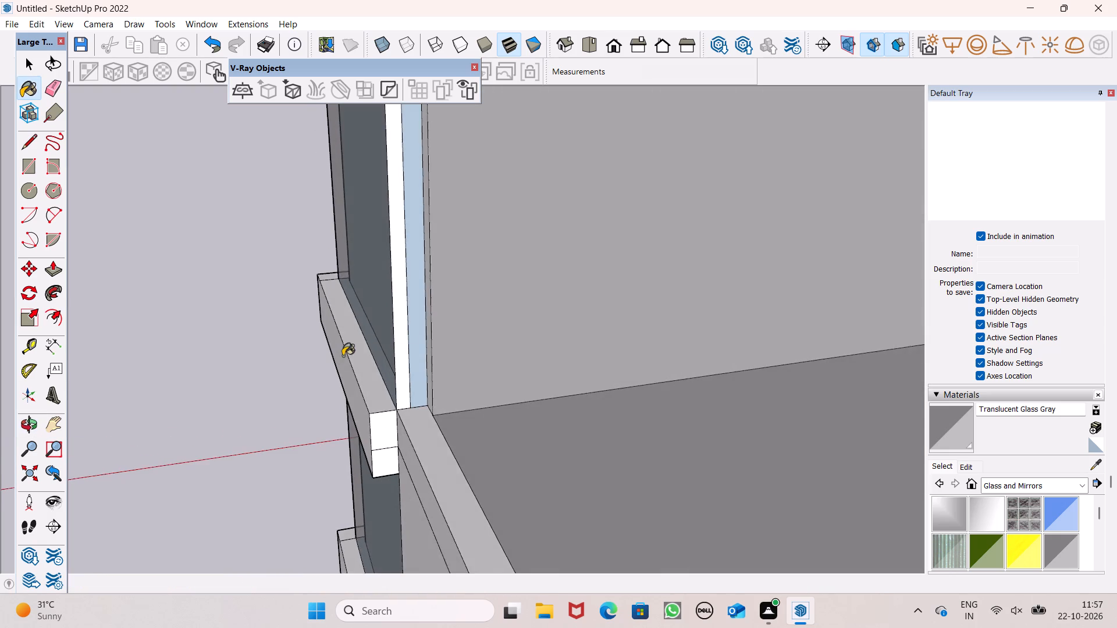
{"action": "scroll", "coordinate": [428, 336], "scroll_direction": "up", "scroll_amount": 8}
{"action": "scroll", "coordinate": [394, 292], "scroll_direction": "up", "scroll_amount": 16}
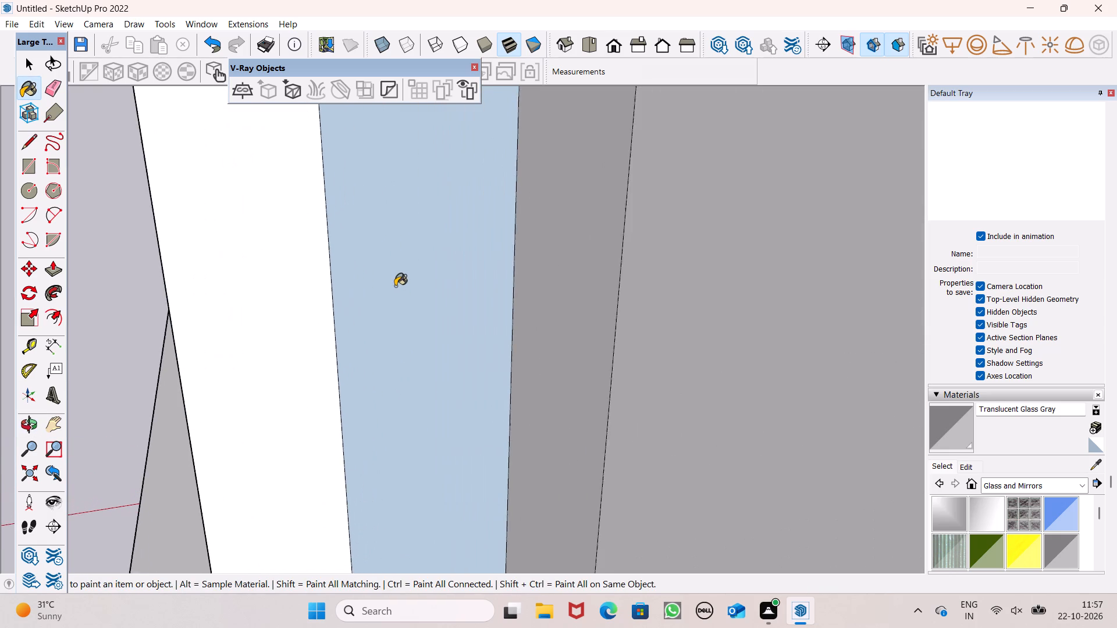
{"action": "scroll", "coordinate": [395, 286], "scroll_direction": "up", "scroll_amount": 14}
{"action": "scroll", "coordinate": [439, 267], "scroll_direction": "up", "scroll_amount": 12}
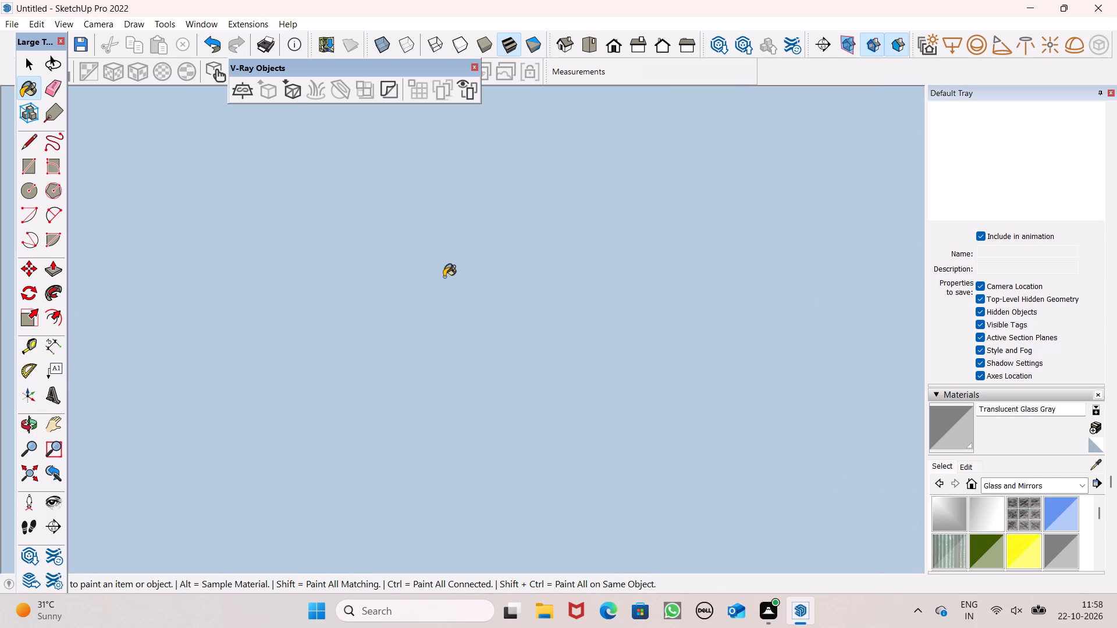
{"action": "scroll", "coordinate": [461, 315], "scroll_direction": "up", "scroll_amount": 14}
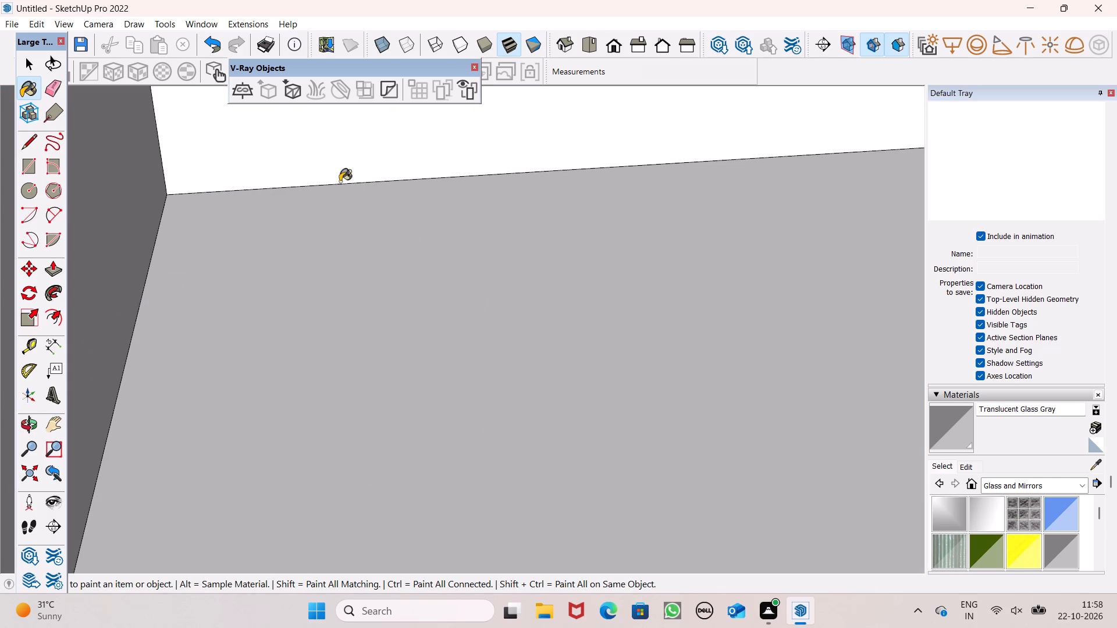
{"action": "left_click", "coordinate": [305, 146]}
{"action": "left_click", "coordinate": [104, 170]}
{"action": "scroll", "coordinate": [260, 269], "scroll_direction": "down", "scroll_amount": 5}
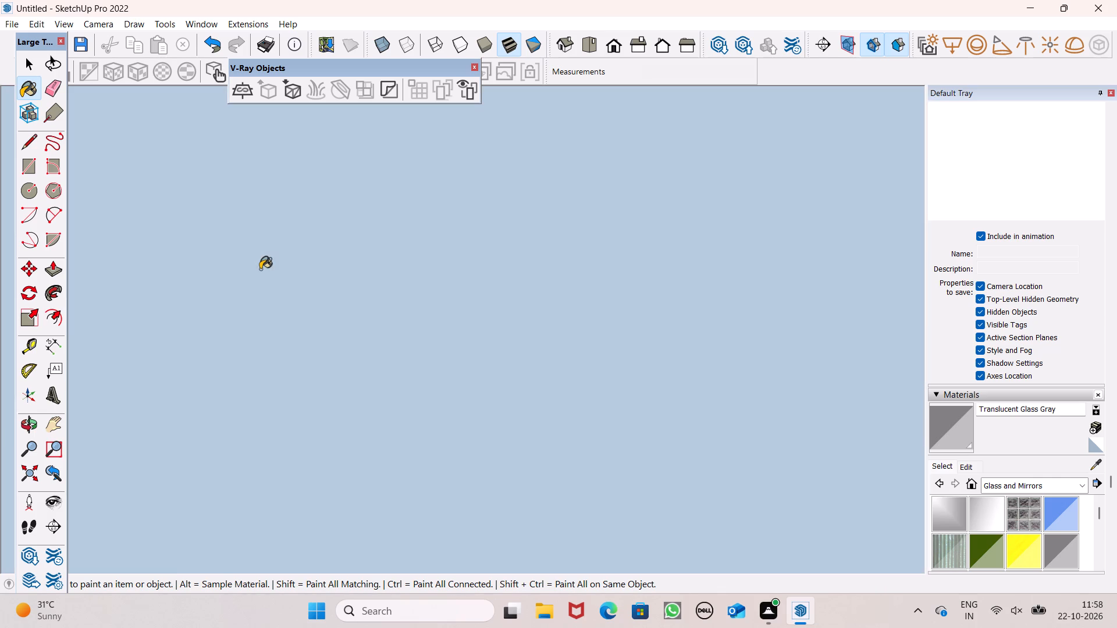
{"action": "middle_click_drag", "start_coordinate": [255, 288], "coordinate": [437, 292]}
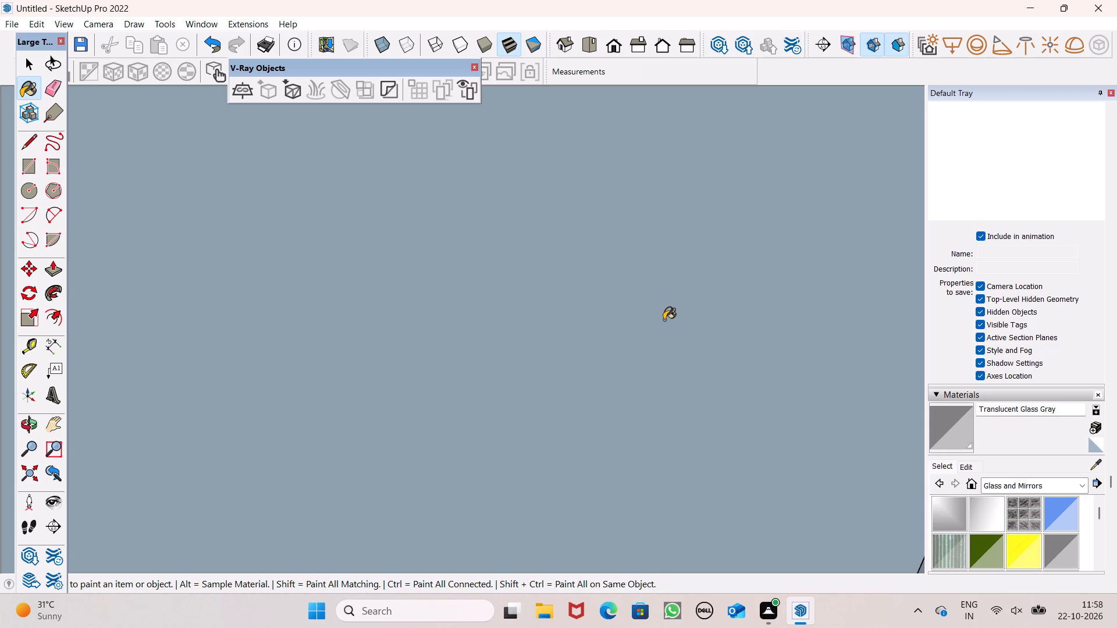
Examine the corner bay glazing and the long side wall's storeys from outside the building.
{"action": "scroll", "coordinate": [448, 267], "scroll_direction": "down", "scroll_amount": 11}
{"action": "scroll", "coordinate": [499, 230], "scroll_direction": "down", "scroll_amount": 7}
{"action": "left_click", "coordinate": [618, 46]}
{"action": "scroll", "coordinate": [540, 337], "scroll_direction": "down", "scroll_amount": 11}
{"action": "middle_click_drag", "start_coordinate": [775, 406], "coordinate": [472, 444]}
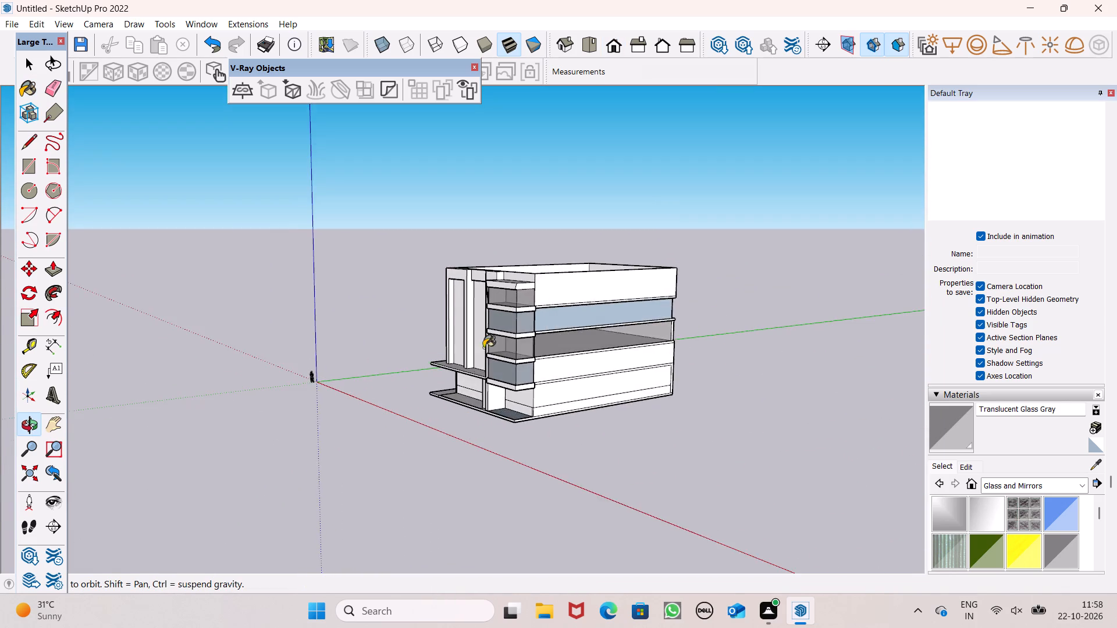
{"action": "scroll", "coordinate": [495, 318], "scroll_direction": "up", "scroll_amount": 8}
{"action": "scroll", "coordinate": [557, 338], "scroll_direction": "down", "scroll_amount": 4}
{"action": "middle_click_drag", "start_coordinate": [603, 370], "coordinate": [377, 308]}
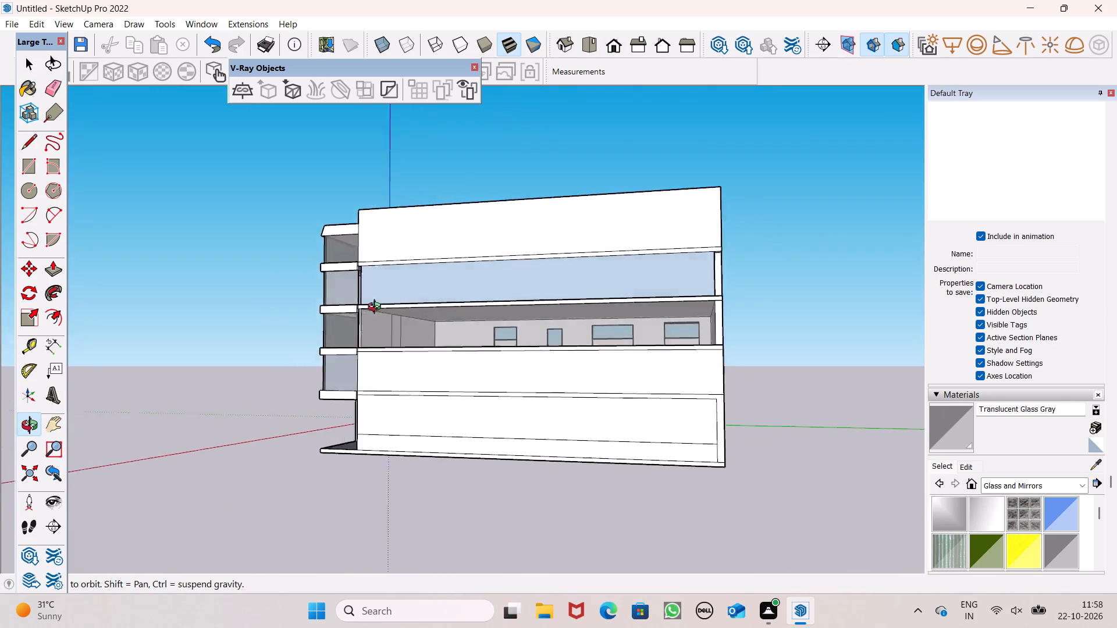
{"action": "middle_click_drag", "start_coordinate": [377, 308], "coordinate": [693, 371]}
{"action": "scroll", "coordinate": [615, 405], "scroll_direction": "up", "scroll_amount": 6}
{"action": "scroll", "coordinate": [677, 420], "scroll_direction": "up", "scroll_amount": 7}
{"action": "middle_click_drag", "start_coordinate": [674, 437], "coordinate": [653, 444]}
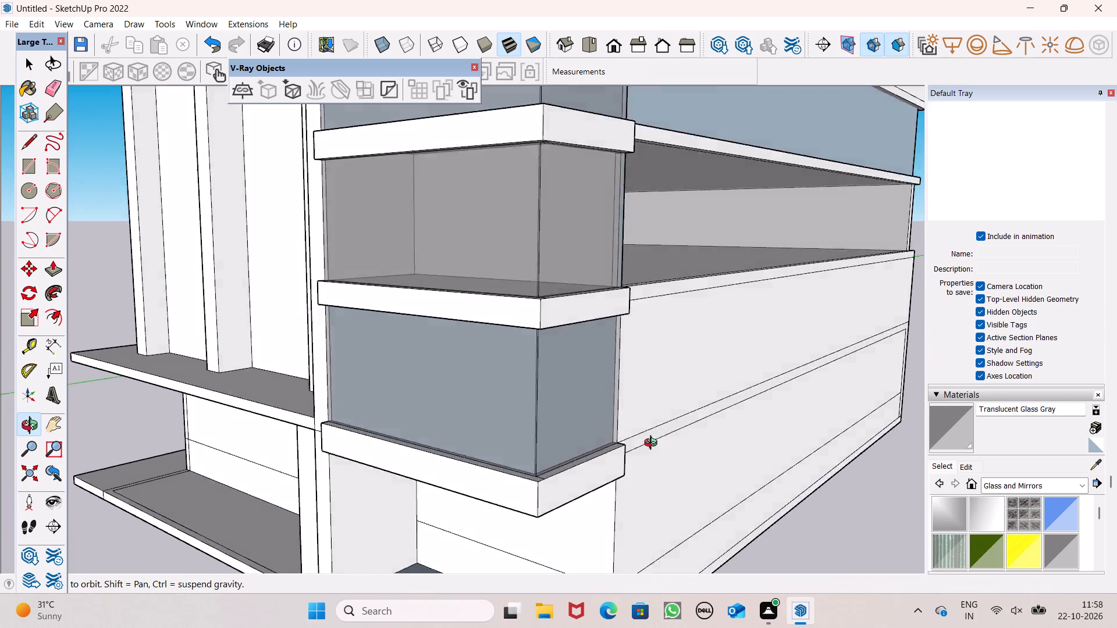
{"action": "scroll", "coordinate": [653, 444], "scroll_direction": "up", "scroll_amount": 1}
{"action": "middle_click_drag", "start_coordinate": [653, 444], "coordinate": [328, 439]}
{"action": "scroll", "coordinate": [589, 251], "scroll_direction": "down", "scroll_amount": 7}
Push the long wall panel directly below the glazed recessed storey inward 8 7/8".
{"action": "scroll", "coordinate": [361, 363], "scroll_direction": "up", "scroll_amount": 2}
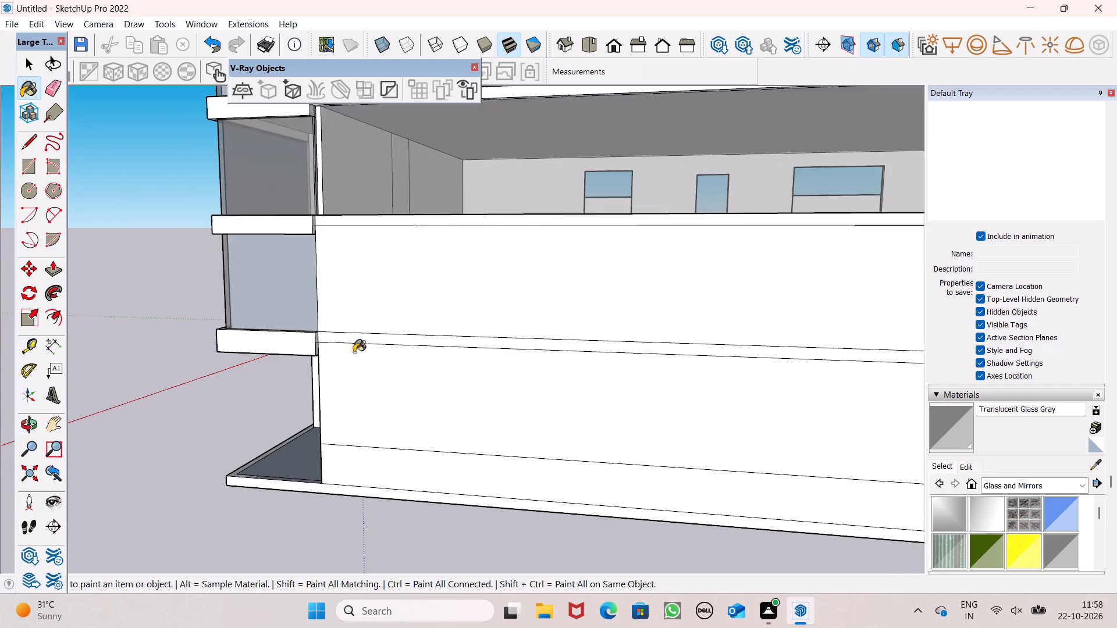
{"action": "scroll", "coordinate": [354, 352], "scroll_direction": "up", "scroll_amount": 2}
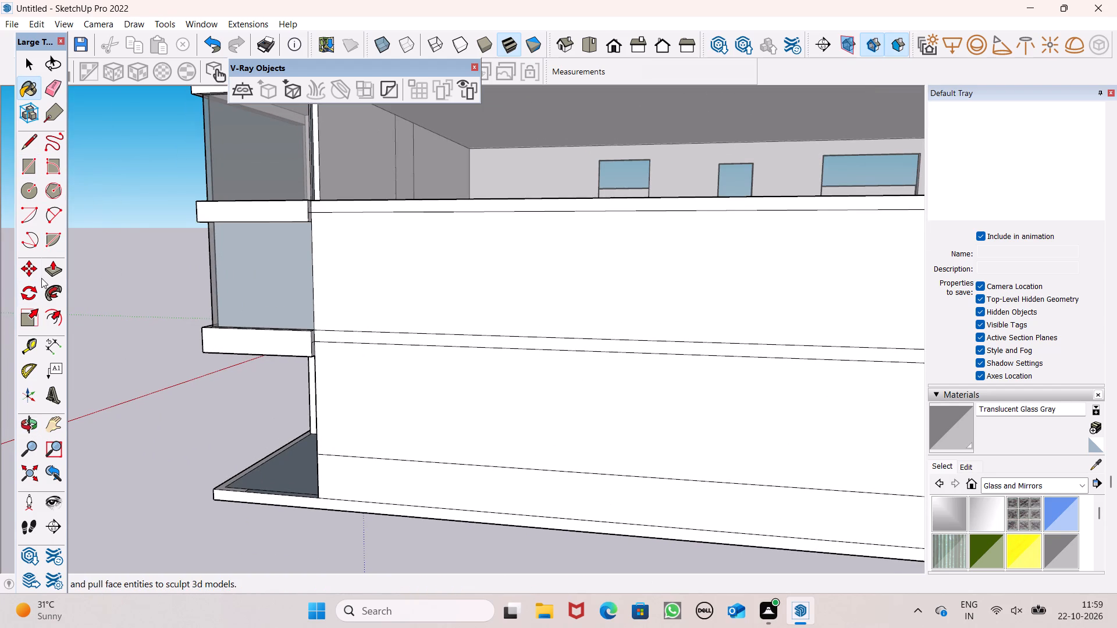
{"action": "left_click", "coordinate": [44, 274]}
{"action": "left_click", "coordinate": [389, 320]}
{"action": "left_click_drag", "start_coordinate": [389, 318], "coordinate": [401, 305]}
{"action": "left_click", "coordinate": [401, 305]}
{"action": "scroll", "coordinate": [430, 275], "scroll_direction": "down", "scroll_amount": 2}
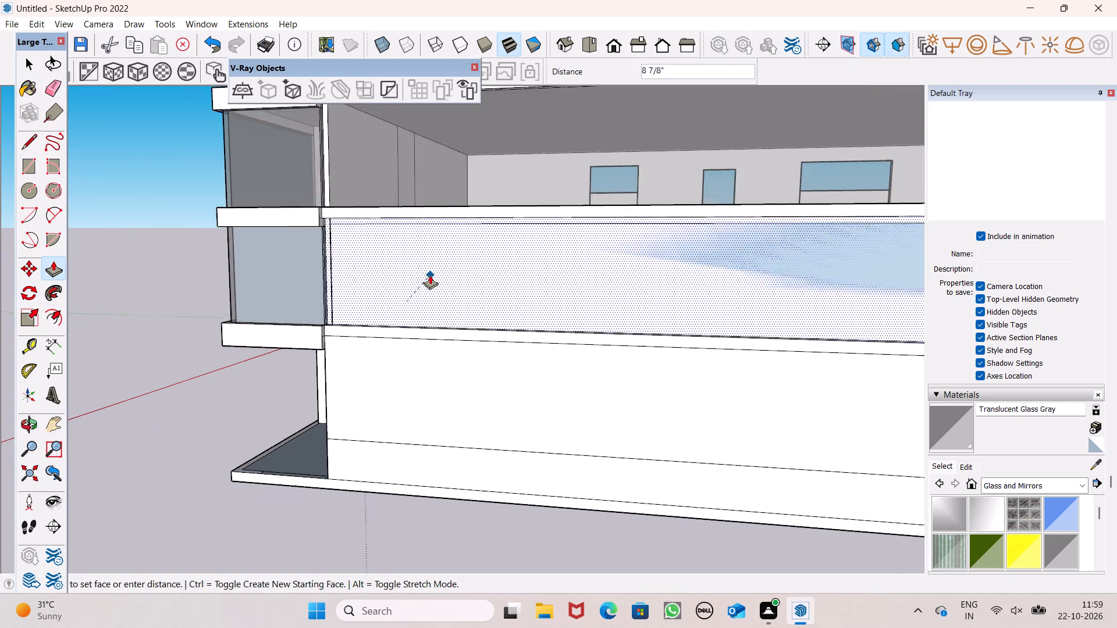
{"action": "scroll", "coordinate": [430, 275], "scroll_direction": "down", "scroll_amount": 2}
{"action": "middle_click_drag", "start_coordinate": [472, 308], "coordinate": [483, 380]}
{"action": "scroll", "coordinate": [456, 390], "scroll_direction": "up", "scroll_amount": 3}
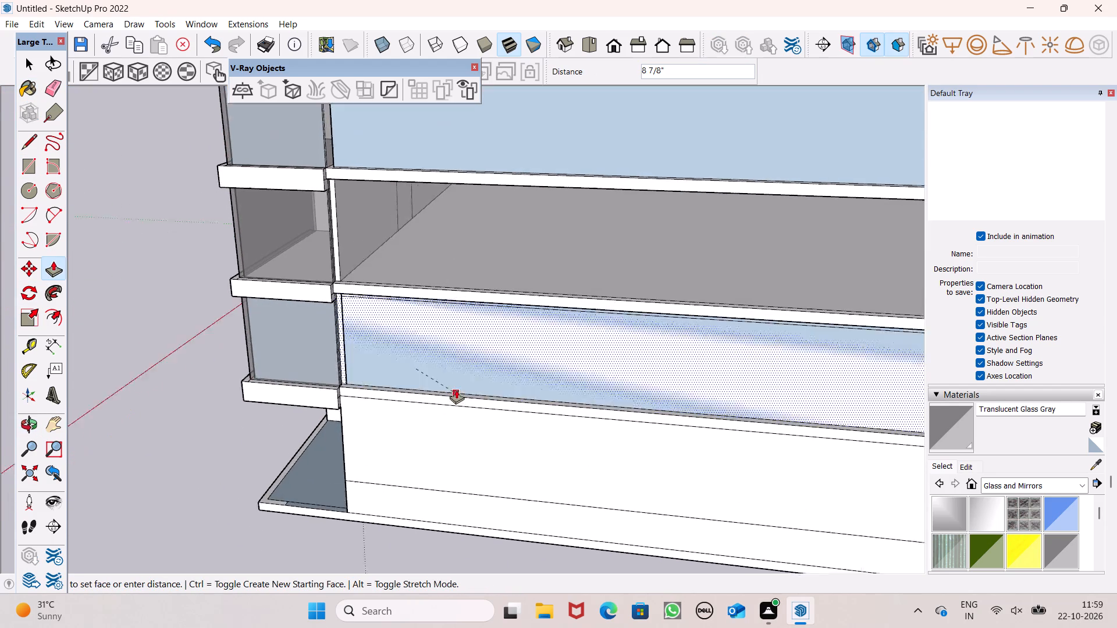
{"action": "scroll", "coordinate": [456, 390], "scroll_direction": "up", "scroll_amount": 2}
{"action": "left_click", "coordinate": [468, 387]}
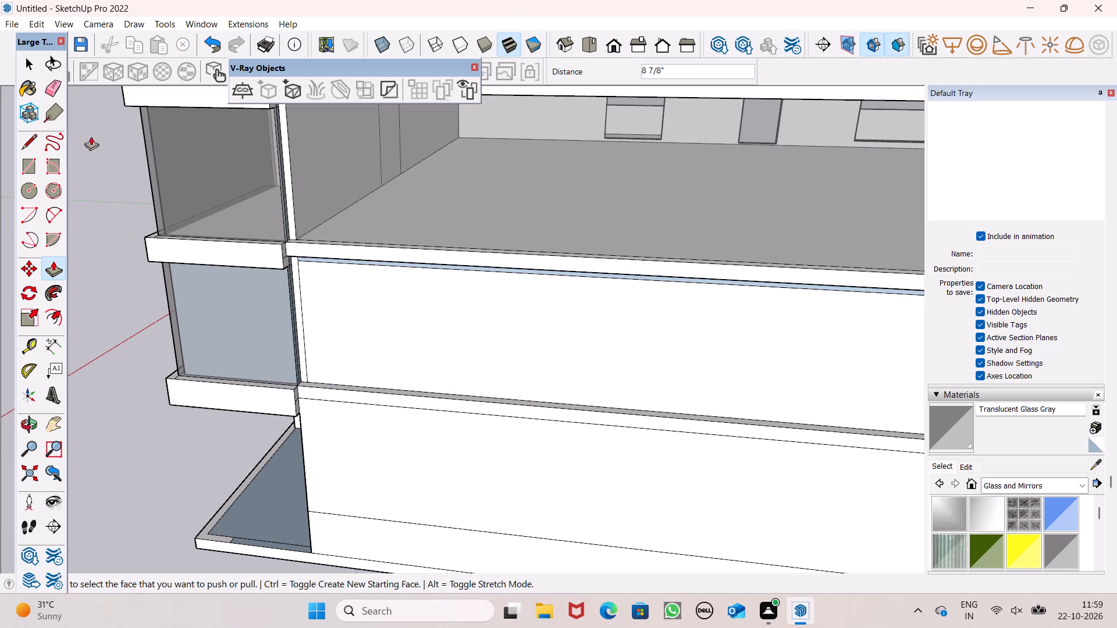
{"action": "key", "text": "space"}
Paint the inner face of the front pane of the corner bay's lowest glazed storey with Translucent Glass Gray.
{"action": "scroll", "coordinate": [113, 147], "scroll_direction": "down", "scroll_amount": 3}
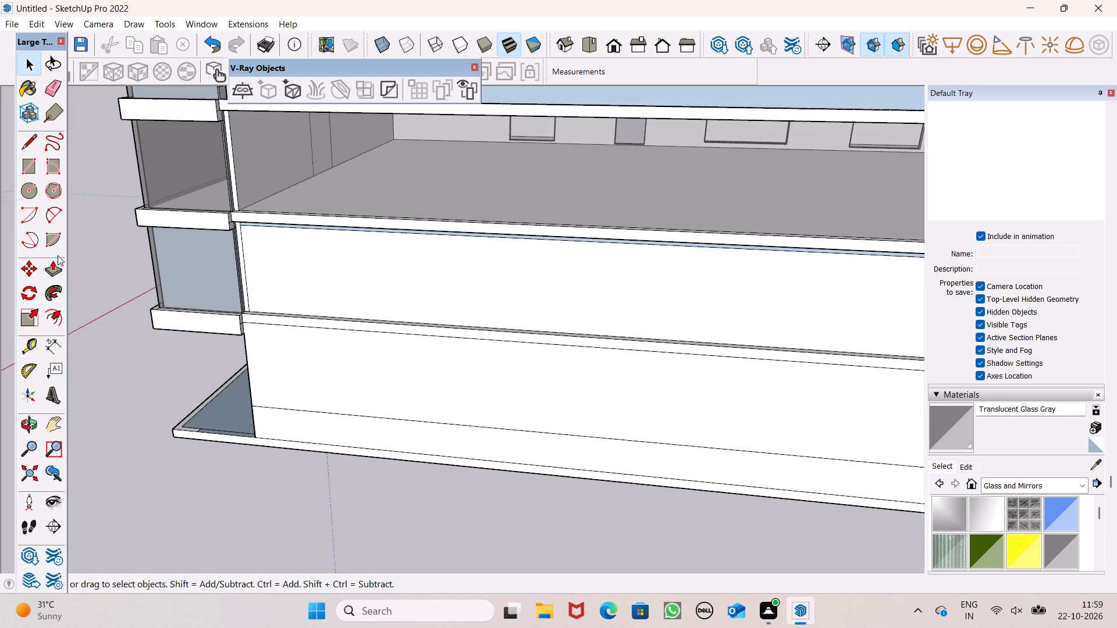
{"action": "left_click", "coordinate": [937, 452]}
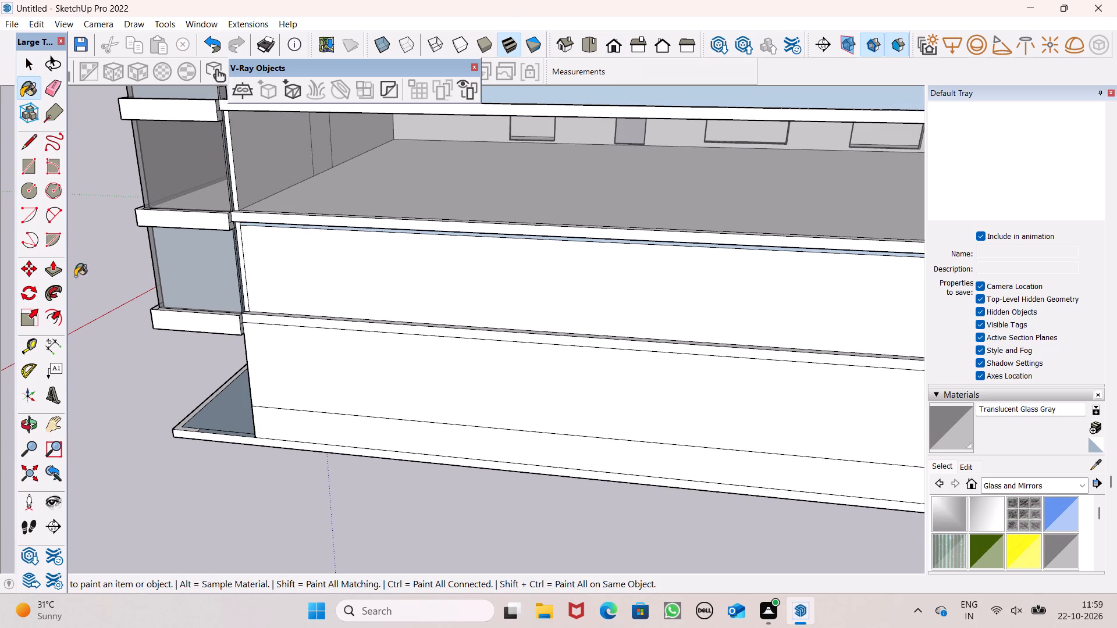
{"action": "scroll", "coordinate": [172, 230], "scroll_direction": "up", "scroll_amount": 6}
{"action": "scroll", "coordinate": [313, 275], "scroll_direction": "up", "scroll_amount": 1}
{"action": "middle_click_drag", "start_coordinate": [323, 279], "coordinate": [59, 205]}
{"action": "scroll", "coordinate": [168, 270], "scroll_direction": "up", "scroll_amount": 1}
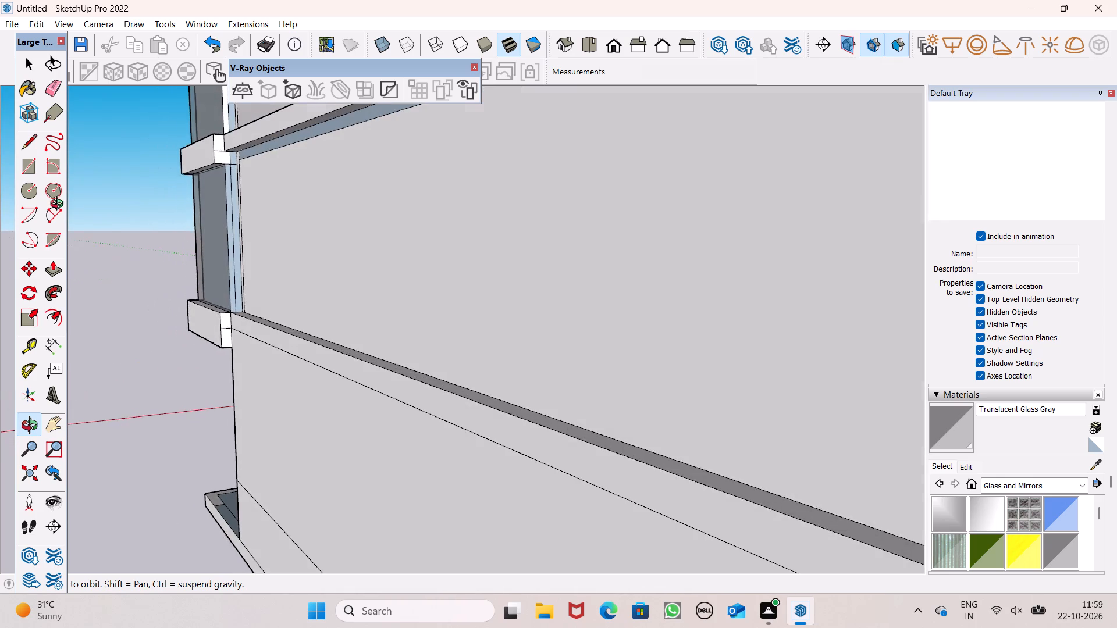
{"action": "middle_click_drag", "start_coordinate": [59, 205], "coordinate": [59, 206]}
{"action": "scroll", "coordinate": [196, 226], "scroll_direction": "up", "scroll_amount": 6}
{"action": "scroll", "coordinate": [273, 222], "scroll_direction": "up", "scroll_amount": 7}
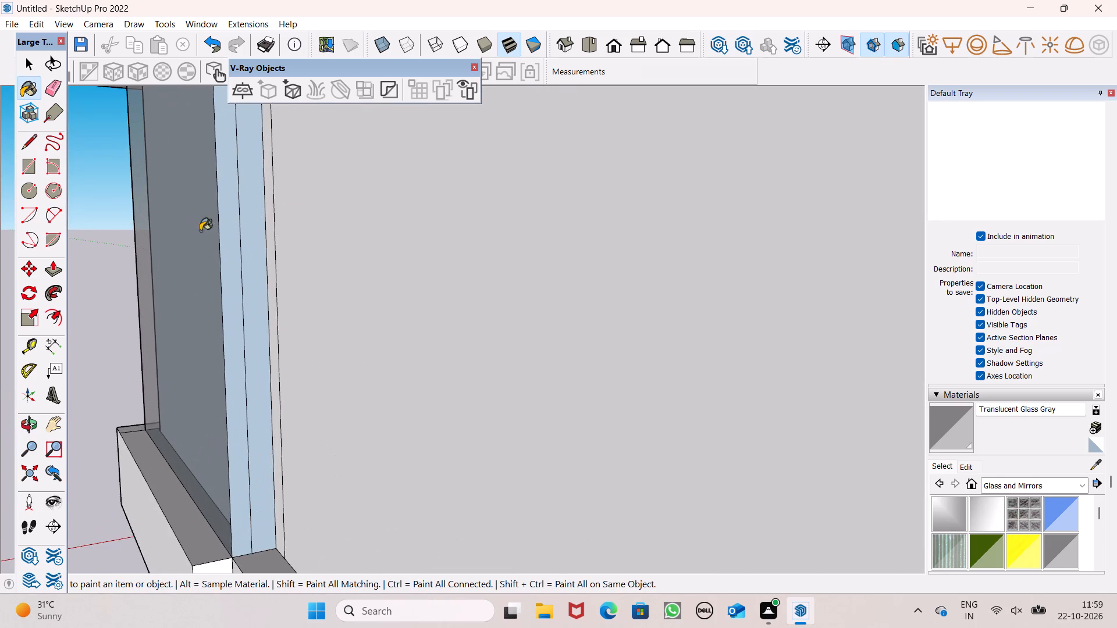
{"action": "scroll", "coordinate": [207, 231], "scroll_direction": "up", "scroll_amount": 10}
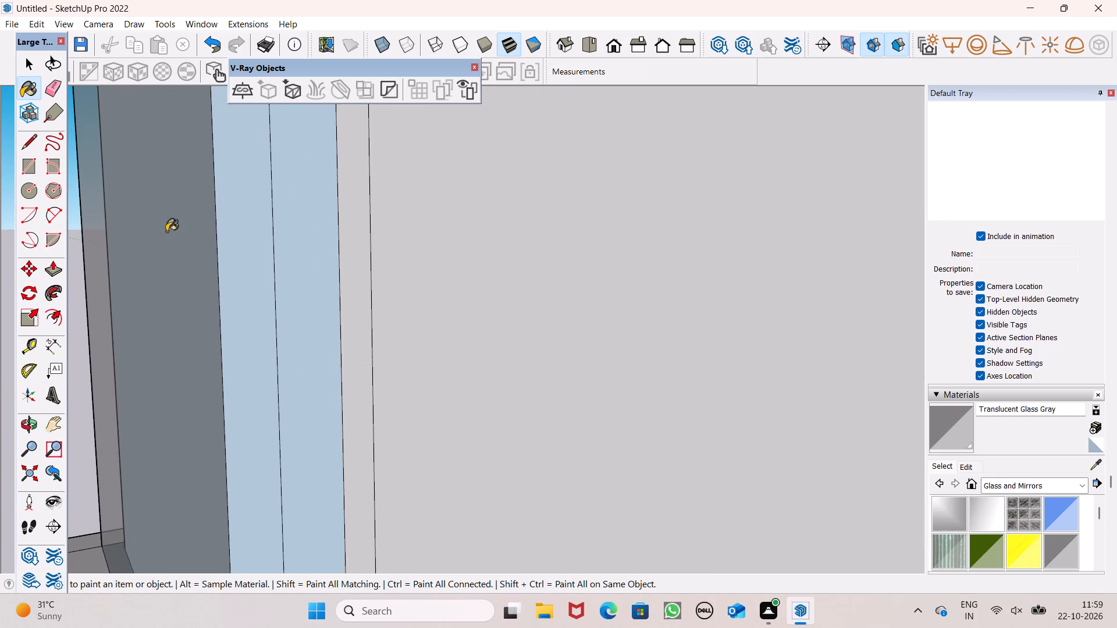
{"action": "scroll", "coordinate": [167, 232], "scroll_direction": "up", "scroll_amount": 4}
{"action": "scroll", "coordinate": [290, 287], "scroll_direction": "up", "scroll_amount": 6}
{"action": "scroll", "coordinate": [339, 275], "scroll_direction": "up", "scroll_amount": 15}
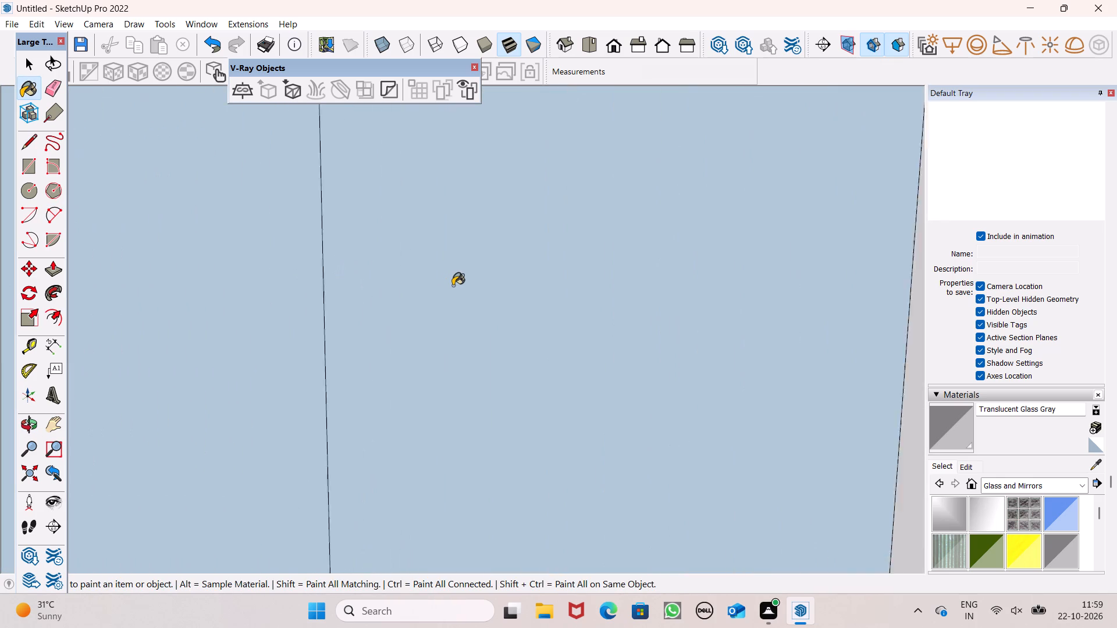
{"action": "scroll", "coordinate": [453, 286], "scroll_direction": "up", "scroll_amount": 20}
{"action": "scroll", "coordinate": [453, 286], "scroll_direction": "up", "scroll_amount": 11}
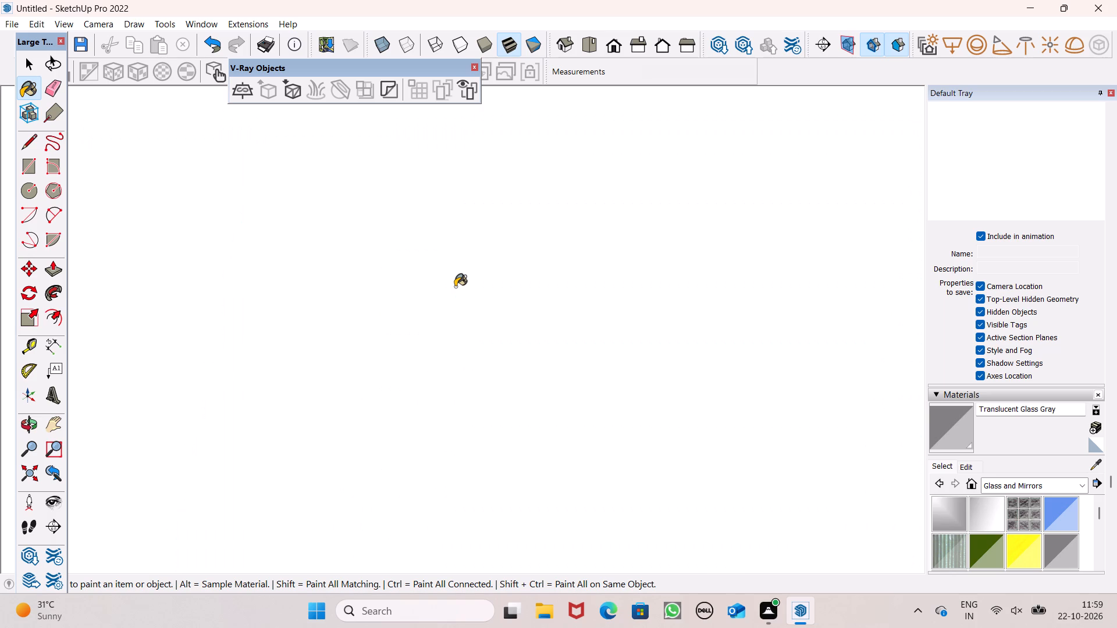
{"action": "scroll", "coordinate": [457, 287], "scroll_direction": "down", "scroll_amount": 16}
{"action": "scroll", "coordinate": [466, 272], "scroll_direction": "down", "scroll_amount": 12}
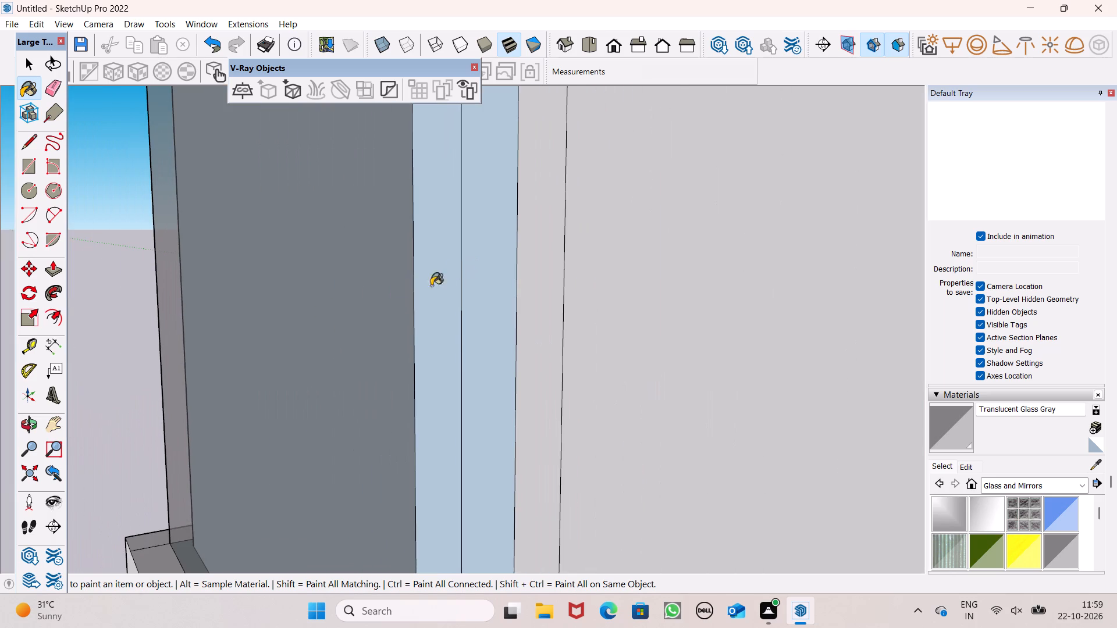
{"action": "scroll", "coordinate": [150, 283], "scroll_direction": "up", "scroll_amount": 1}
{"action": "middle_click_drag", "start_coordinate": [195, 292], "coordinate": [329, 262]}
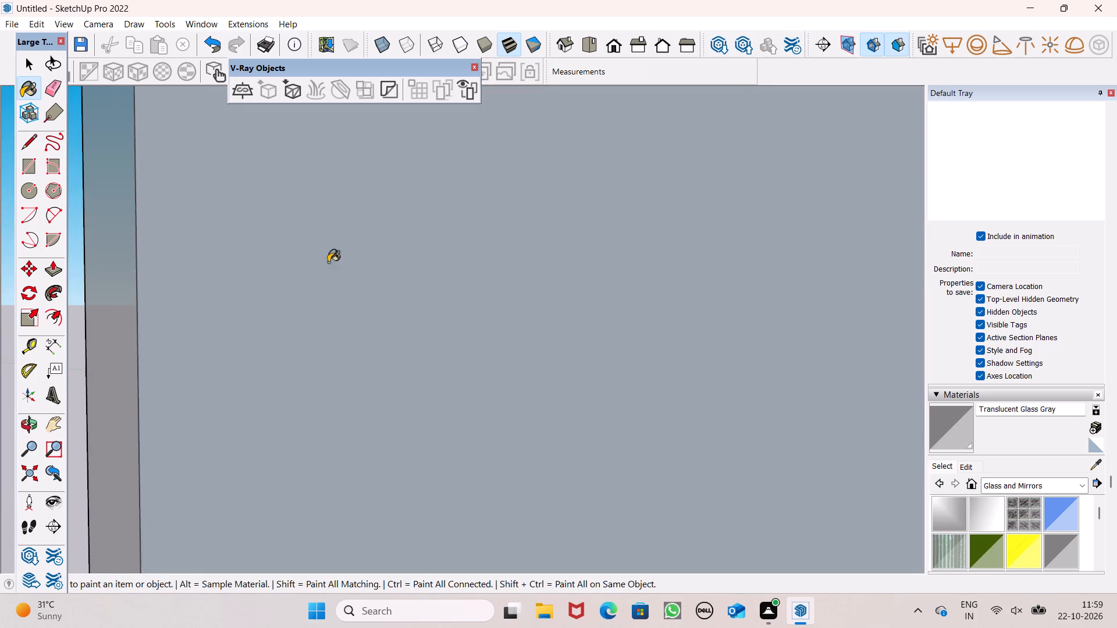
{"action": "scroll", "coordinate": [300, 280], "scroll_direction": "up", "scroll_amount": 6}
{"action": "scroll", "coordinate": [373, 281], "scroll_direction": "up", "scroll_amount": 5}
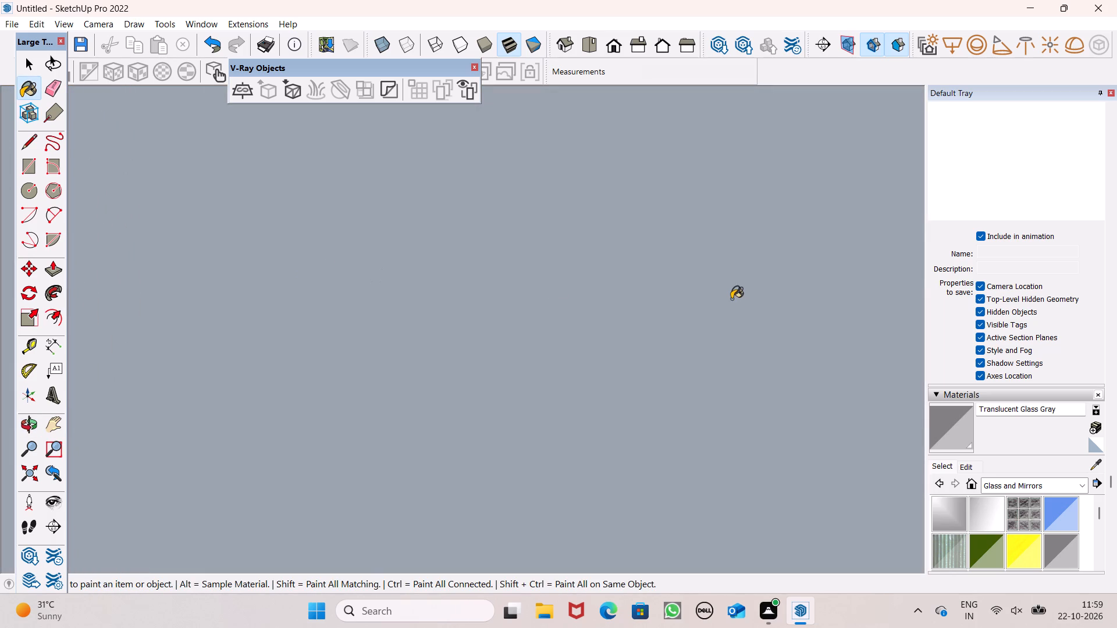
{"action": "scroll", "coordinate": [521, 261], "scroll_direction": "down", "scroll_amount": 5}
{"action": "scroll", "coordinate": [520, 210], "scroll_direction": "down", "scroll_amount": 6}
{"action": "scroll", "coordinate": [570, 272], "scroll_direction": "down", "scroll_amount": 7}
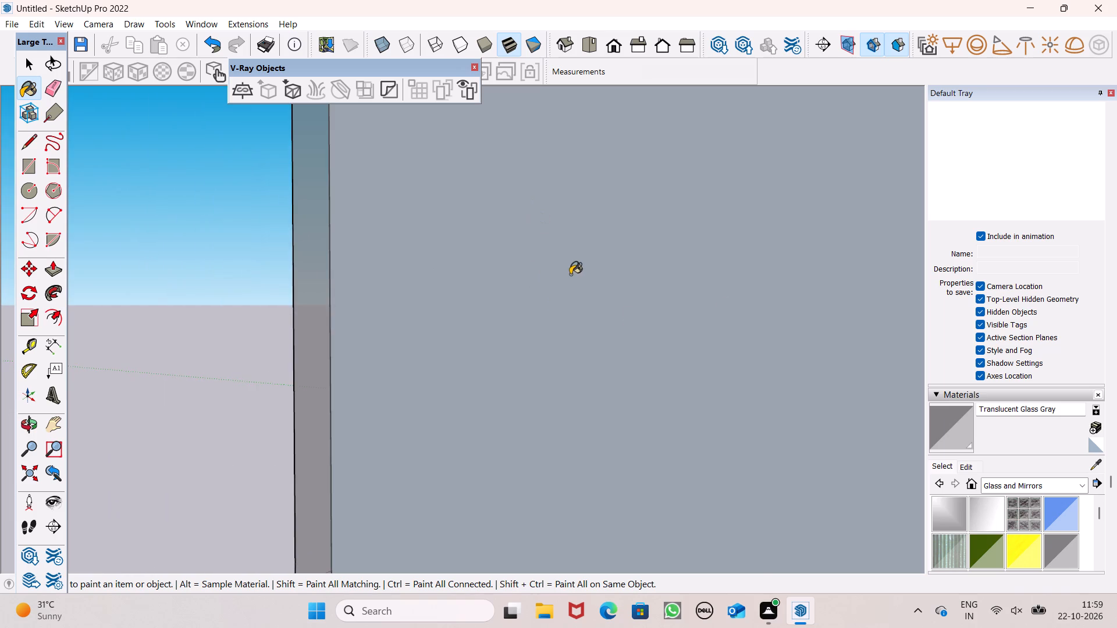
{"action": "scroll", "coordinate": [569, 281], "scroll_direction": "down", "scroll_amount": 18}
{"action": "middle_click_drag", "start_coordinate": [569, 295], "coordinate": [930, 309]}
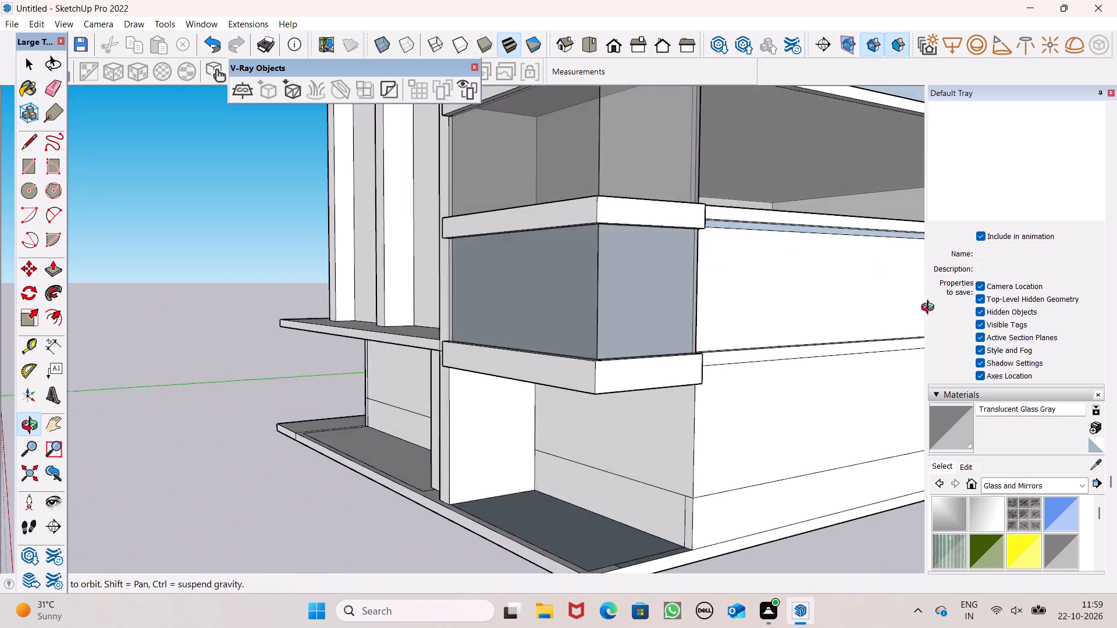
{"action": "middle_click_drag", "start_coordinate": [930, 309], "coordinate": [402, 284]}
{"action": "scroll", "coordinate": [453, 279], "scroll_direction": "up", "scroll_amount": 15}
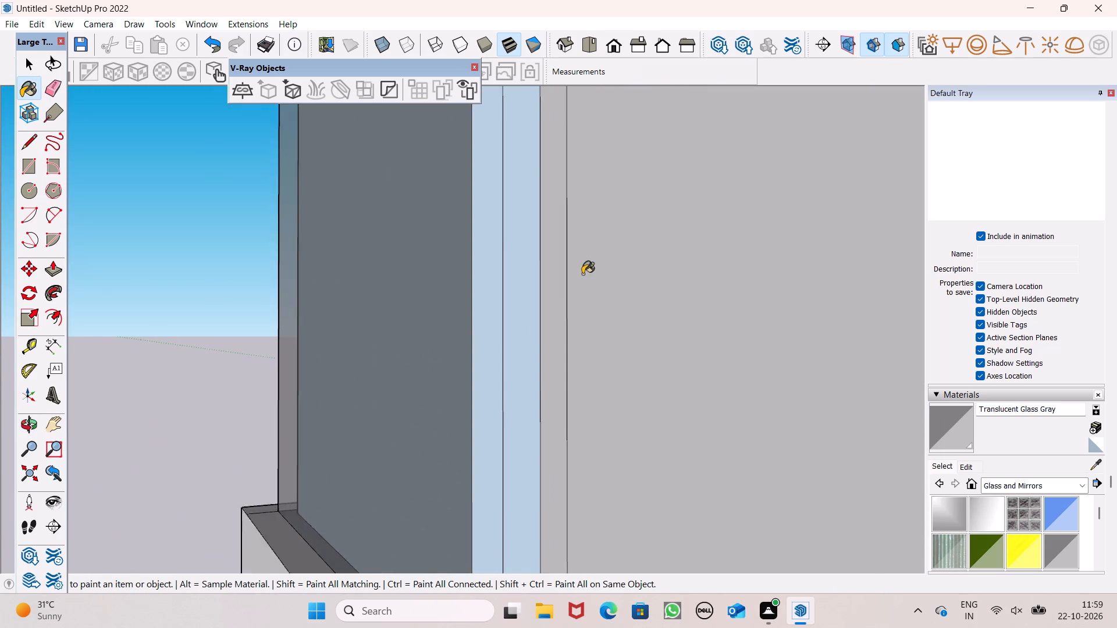
{"action": "scroll", "coordinate": [582, 274], "scroll_direction": "up", "scroll_amount": 20}
{"action": "scroll", "coordinate": [582, 274], "scroll_direction": "up", "scroll_amount": 11}
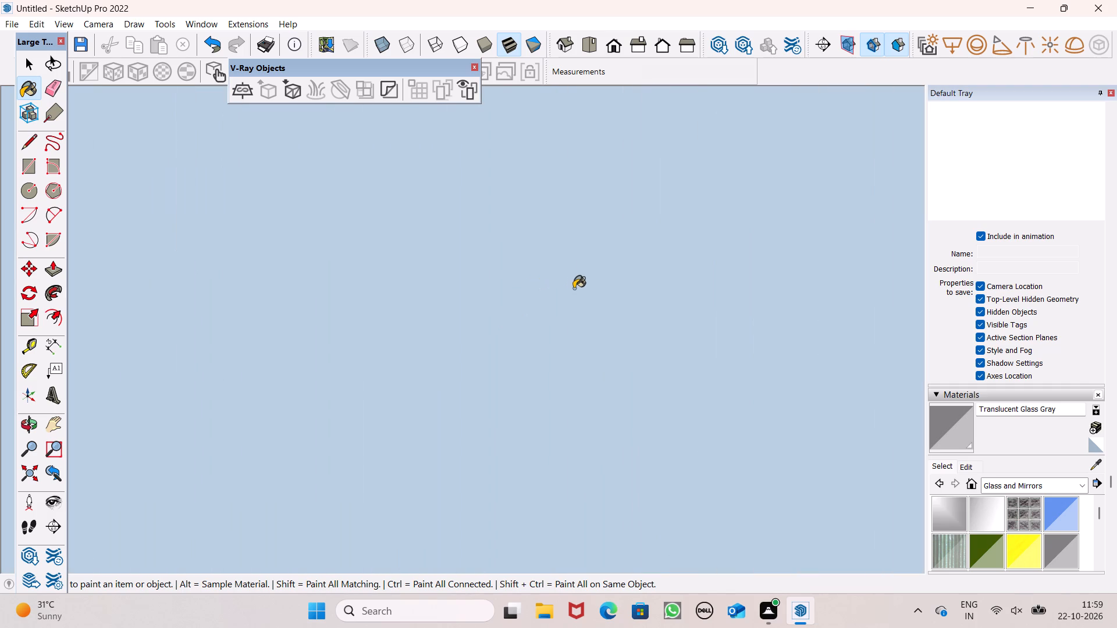
{"action": "scroll", "coordinate": [574, 288], "scroll_direction": "up", "scroll_amount": 20}
{"action": "scroll", "coordinate": [625, 288], "scroll_direction": "up", "scroll_amount": 4}
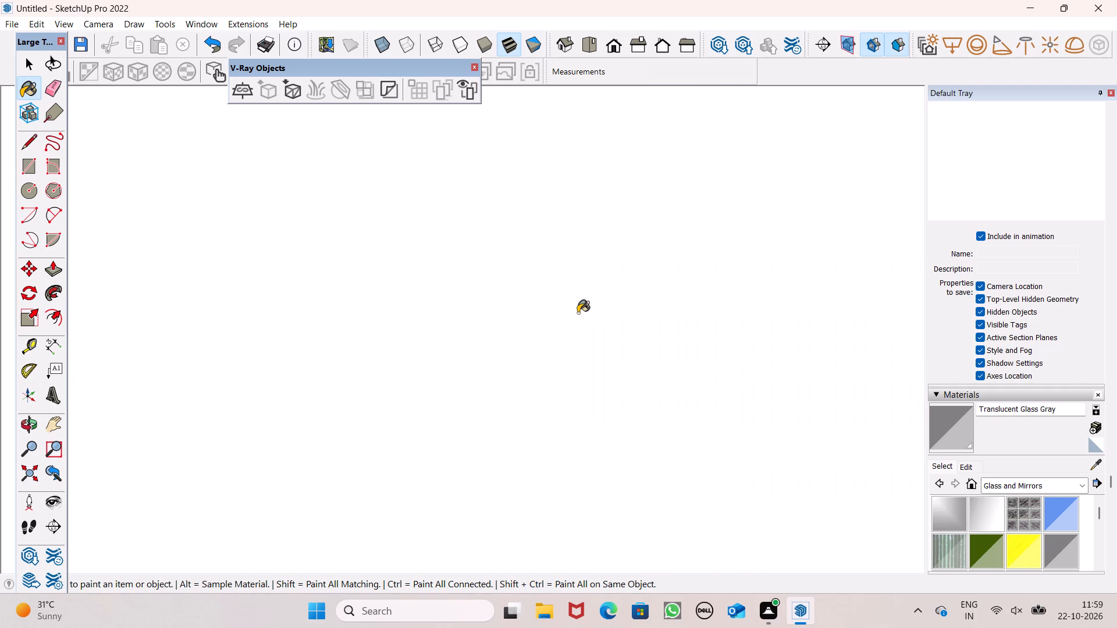
{"action": "middle_click_drag", "start_coordinate": [592, 292], "coordinate": [550, 308]}
{"action": "left_click", "coordinate": [550, 308]}
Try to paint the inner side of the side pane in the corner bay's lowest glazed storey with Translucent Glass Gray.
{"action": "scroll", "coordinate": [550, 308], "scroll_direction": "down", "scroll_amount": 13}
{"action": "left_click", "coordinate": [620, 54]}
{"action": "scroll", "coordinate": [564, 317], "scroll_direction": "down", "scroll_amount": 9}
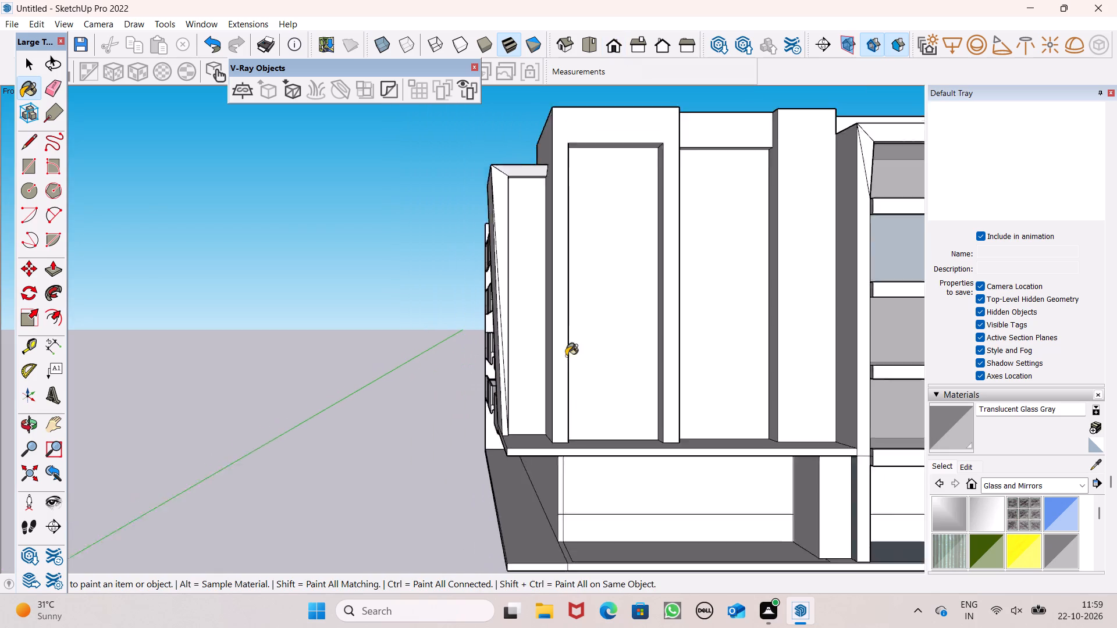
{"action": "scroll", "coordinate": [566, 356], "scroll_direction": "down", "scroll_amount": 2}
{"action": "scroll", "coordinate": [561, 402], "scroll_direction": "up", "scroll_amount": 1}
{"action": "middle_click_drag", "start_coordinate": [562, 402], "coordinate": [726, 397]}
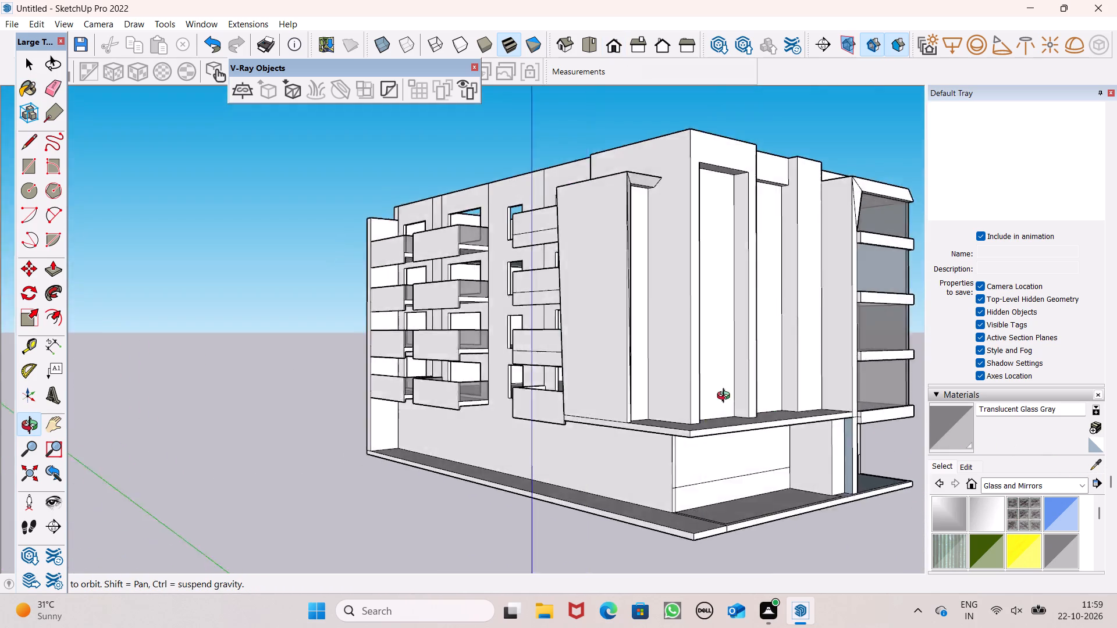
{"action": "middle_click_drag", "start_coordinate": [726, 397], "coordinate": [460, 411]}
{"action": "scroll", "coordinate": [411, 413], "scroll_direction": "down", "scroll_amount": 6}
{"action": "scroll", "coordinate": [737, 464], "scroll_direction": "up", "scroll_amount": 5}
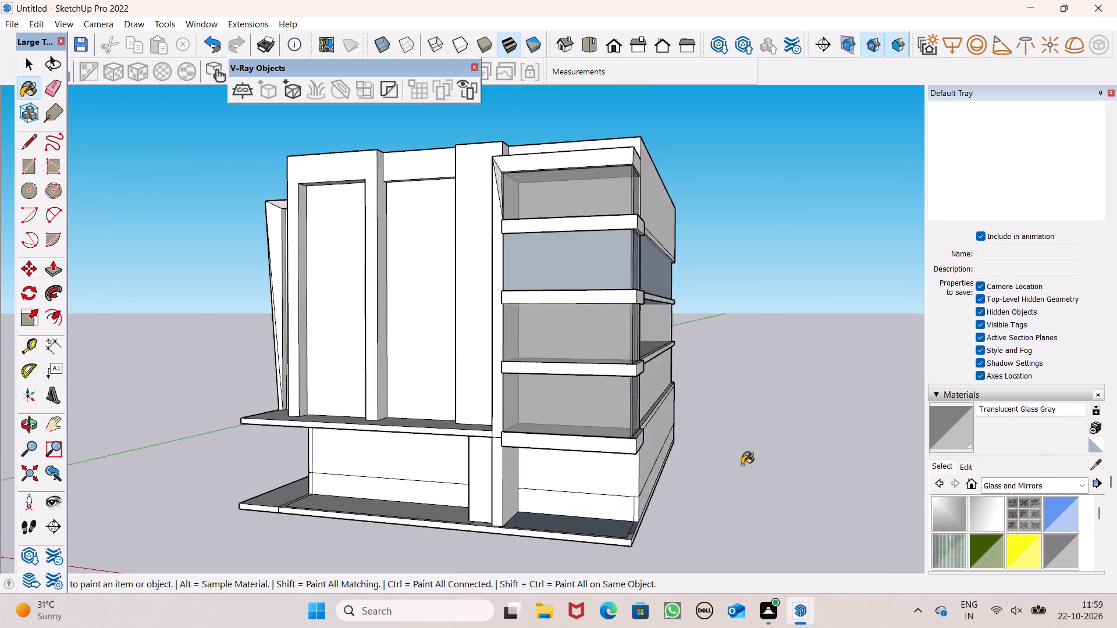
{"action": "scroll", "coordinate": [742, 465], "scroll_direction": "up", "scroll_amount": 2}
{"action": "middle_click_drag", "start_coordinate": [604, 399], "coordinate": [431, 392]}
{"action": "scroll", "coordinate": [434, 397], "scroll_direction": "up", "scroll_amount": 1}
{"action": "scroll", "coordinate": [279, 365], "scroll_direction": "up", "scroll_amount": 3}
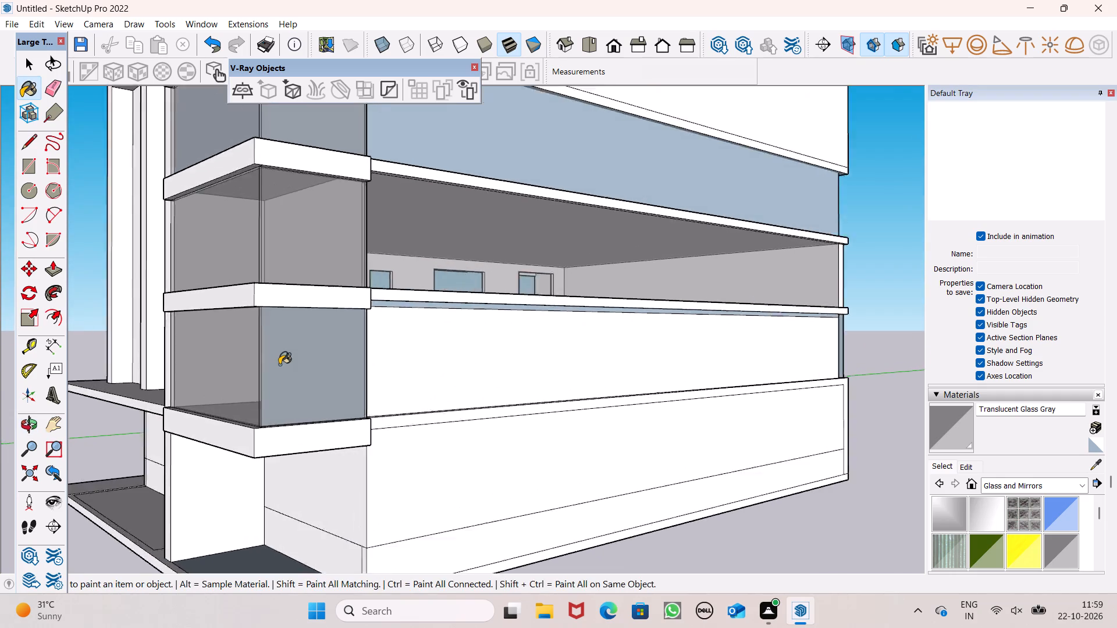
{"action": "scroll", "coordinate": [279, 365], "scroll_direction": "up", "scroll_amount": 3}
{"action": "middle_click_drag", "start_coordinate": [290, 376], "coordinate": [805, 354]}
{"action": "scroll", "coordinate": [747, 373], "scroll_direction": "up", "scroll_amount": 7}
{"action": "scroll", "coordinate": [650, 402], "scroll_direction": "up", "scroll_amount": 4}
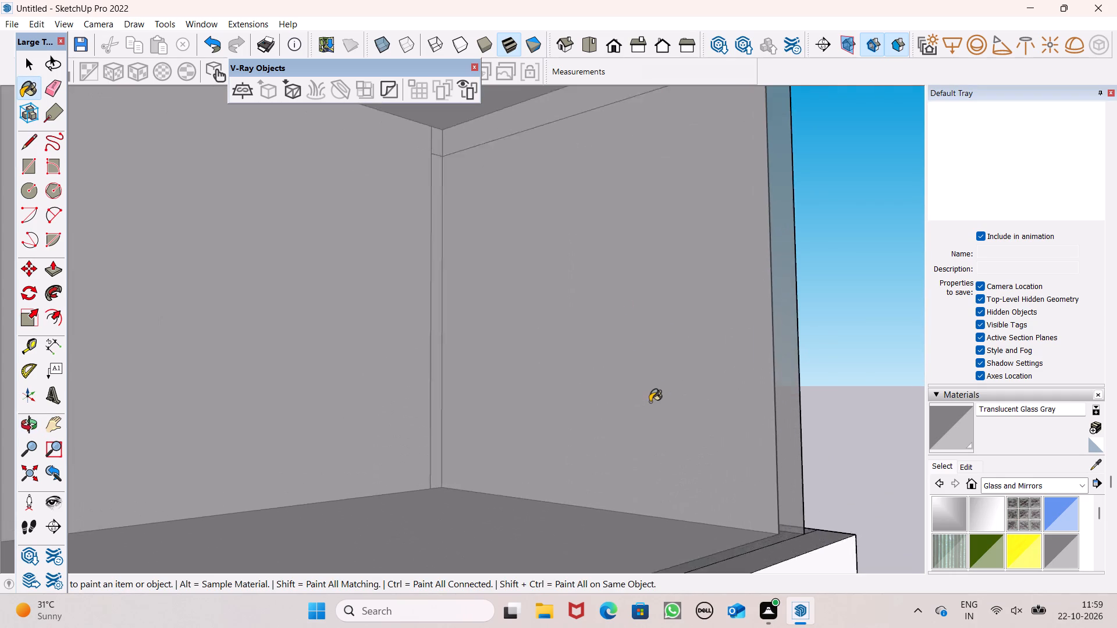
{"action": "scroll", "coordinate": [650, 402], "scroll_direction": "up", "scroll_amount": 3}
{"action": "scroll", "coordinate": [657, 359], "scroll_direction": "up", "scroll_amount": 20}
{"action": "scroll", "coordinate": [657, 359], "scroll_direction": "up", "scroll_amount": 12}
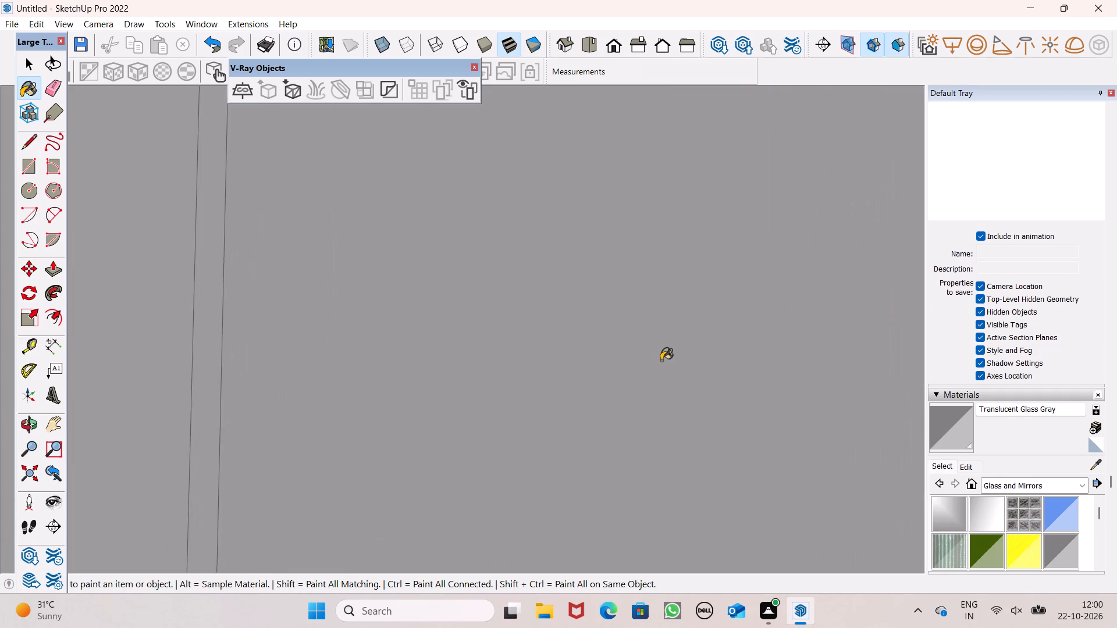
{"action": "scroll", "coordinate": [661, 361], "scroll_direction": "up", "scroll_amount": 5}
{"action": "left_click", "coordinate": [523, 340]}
Paint the white inner face of the side pane in the corner bay's lowest glazed storey with Translucent Glass Gray.
{"action": "scroll", "coordinate": [535, 336], "scroll_direction": "down", "scroll_amount": 19}
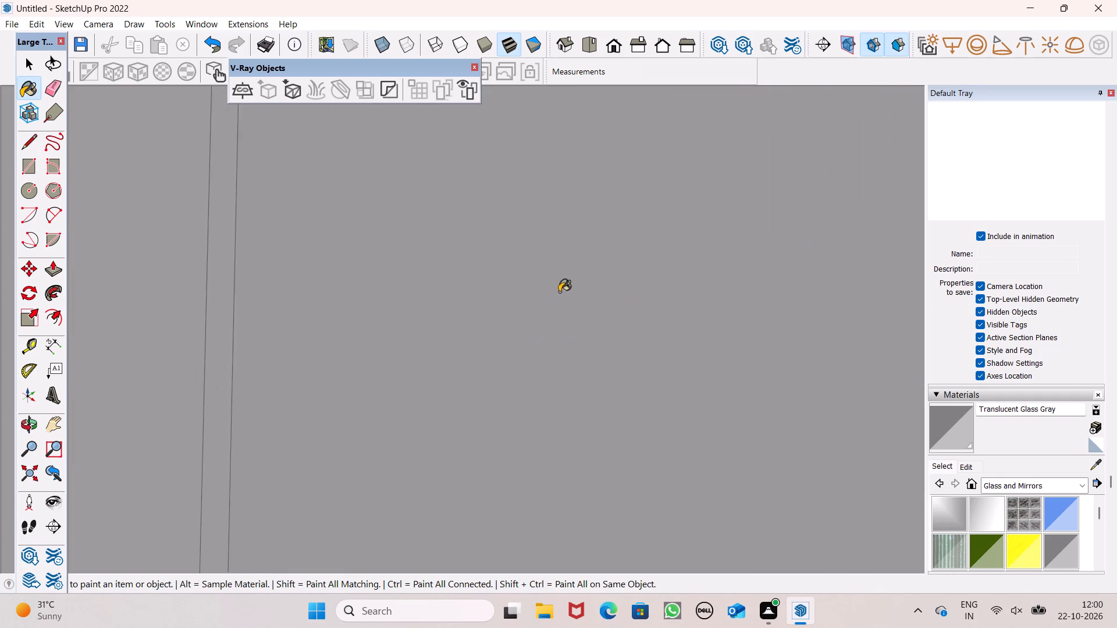
{"action": "scroll", "coordinate": [559, 292], "scroll_direction": "down", "scroll_amount": 3}
{"action": "scroll", "coordinate": [650, 224], "scroll_direction": "down", "scroll_amount": 8}
{"action": "scroll", "coordinate": [460, 392], "scroll_direction": "down", "scroll_amount": 15}
{"action": "scroll", "coordinate": [532, 374], "scroll_direction": "down", "scroll_amount": 4}
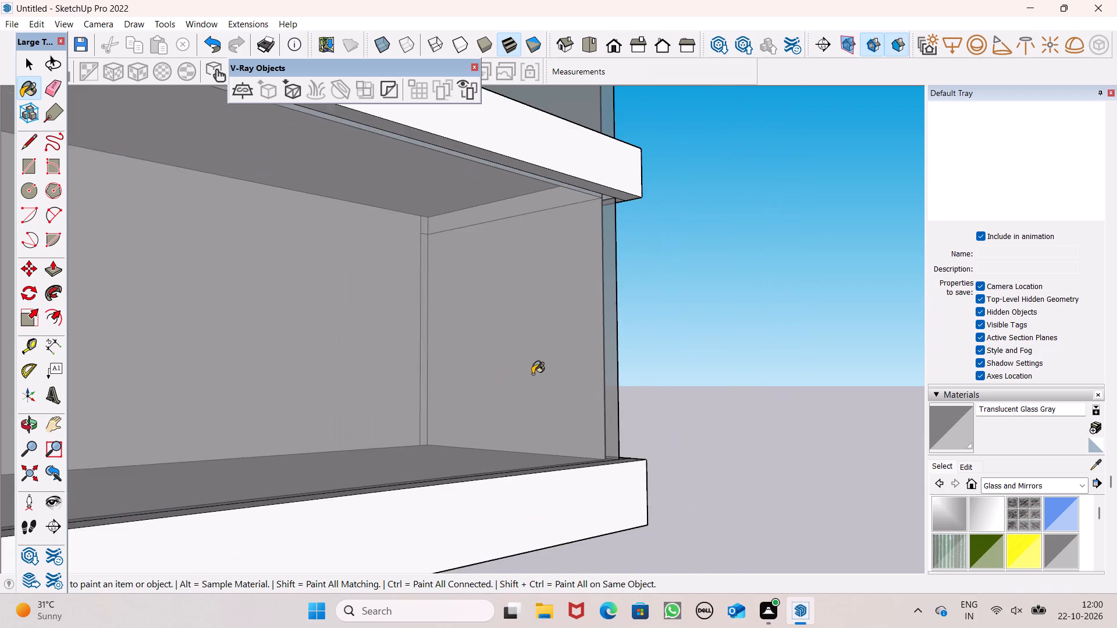
{"action": "scroll", "coordinate": [532, 374], "scroll_direction": "down", "scroll_amount": 9}
{"action": "middle_click_drag", "start_coordinate": [564, 400], "coordinate": [19, 494]}
{"action": "middle_click_drag", "start_coordinate": [651, 292], "coordinate": [166, 294]}
{"action": "scroll", "coordinate": [230, 334], "scroll_direction": "up", "scroll_amount": 14}
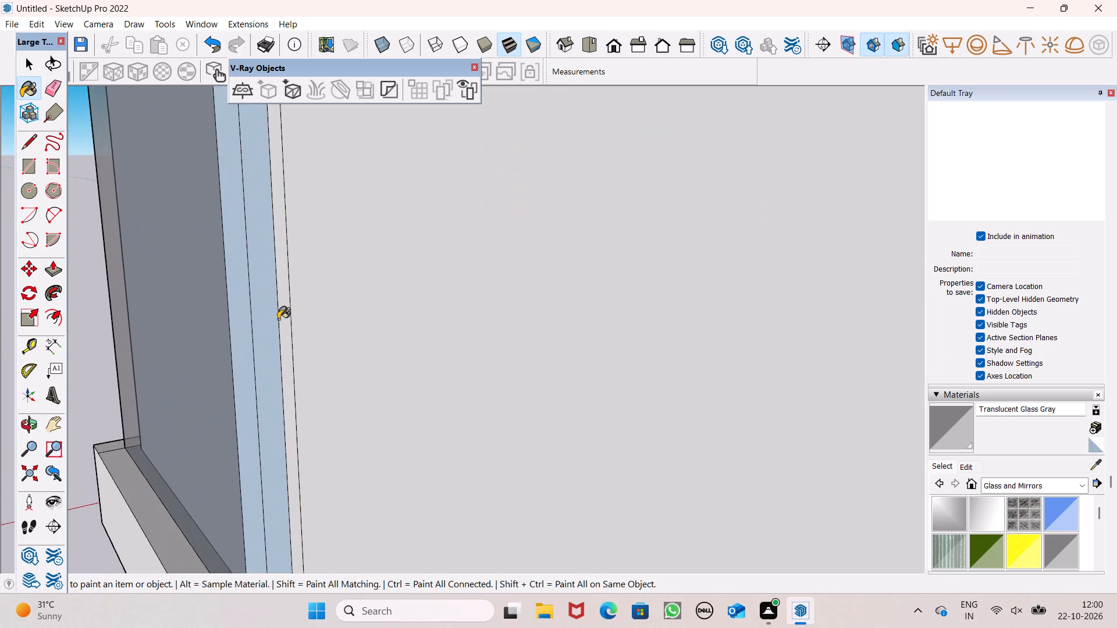
{"action": "scroll", "coordinate": [278, 317], "scroll_direction": "up", "scroll_amount": 19}
{"action": "scroll", "coordinate": [257, 256], "scroll_direction": "up", "scroll_amount": 6}
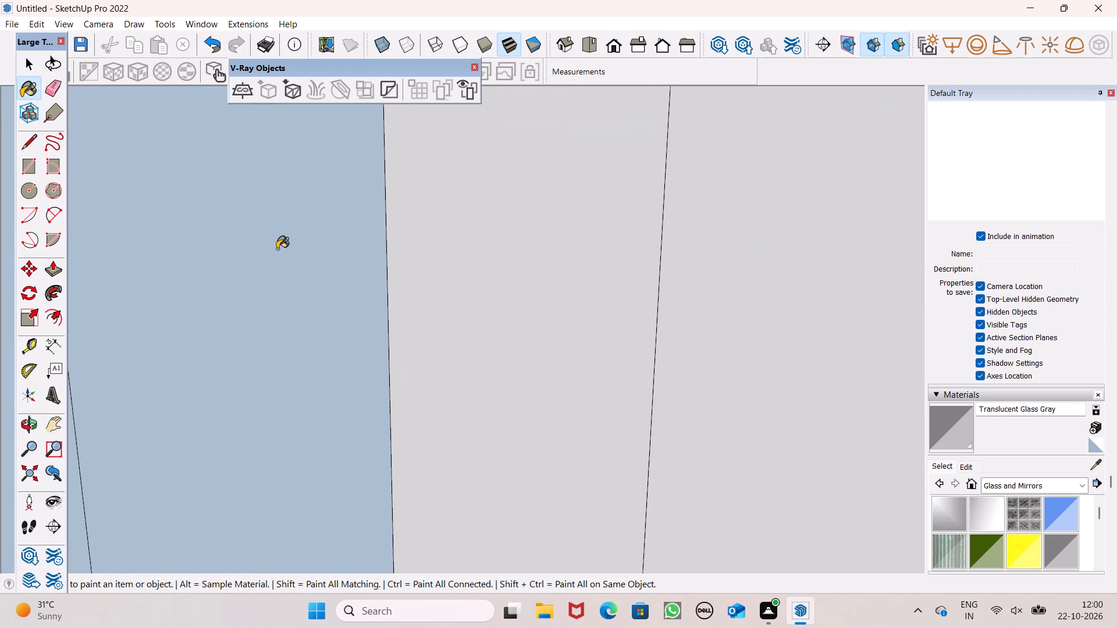
{"action": "scroll", "coordinate": [277, 249], "scroll_direction": "up", "scroll_amount": 20}
{"action": "scroll", "coordinate": [277, 249], "scroll_direction": "up", "scroll_amount": 13}
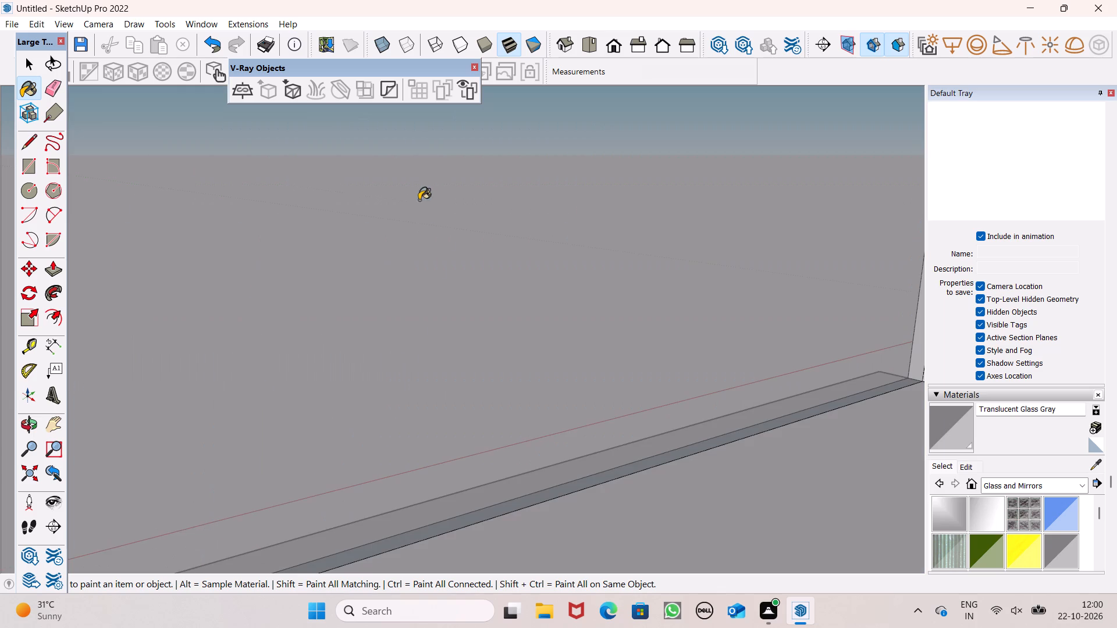
{"action": "middle_click_drag", "start_coordinate": [286, 262], "coordinate": [155, 329]}
{"action": "middle_click", "coordinate": [155, 329]}
{"action": "middle_click_drag", "start_coordinate": [142, 330], "coordinate": [0, 342]}
{"action": "middle_click", "coordinate": [0, 342]}
{"action": "middle_click", "coordinate": [0, 342]}
{"action": "middle_click_drag", "start_coordinate": [739, 276], "coordinate": [587, 276]}
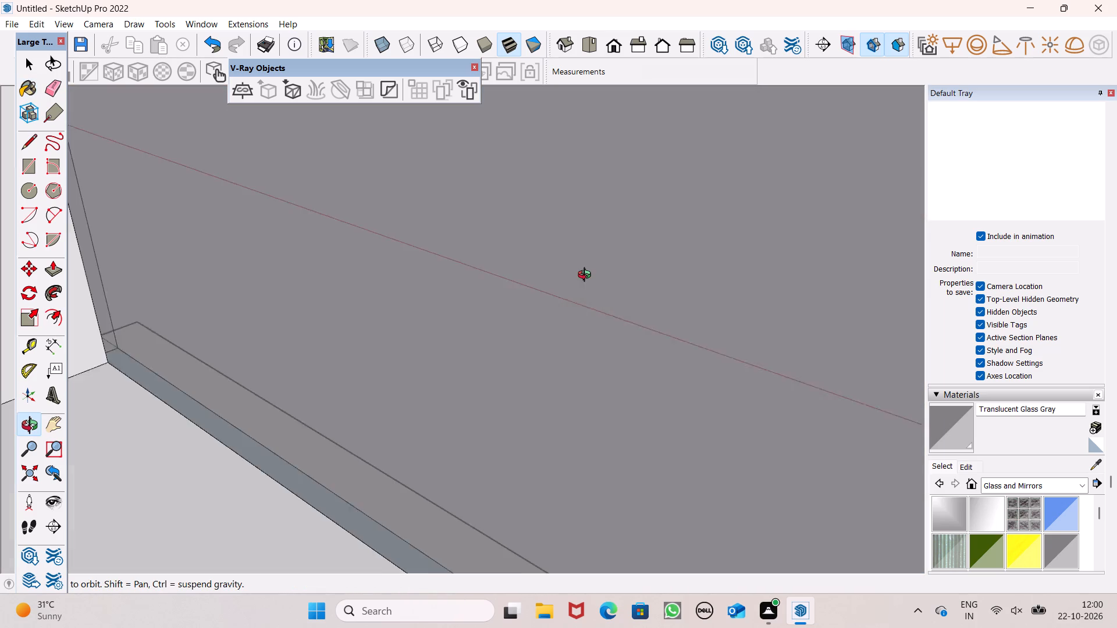
{"action": "middle_click_drag", "start_coordinate": [587, 276], "coordinate": [579, 269]}
{"action": "left_click", "coordinate": [72, 317]}
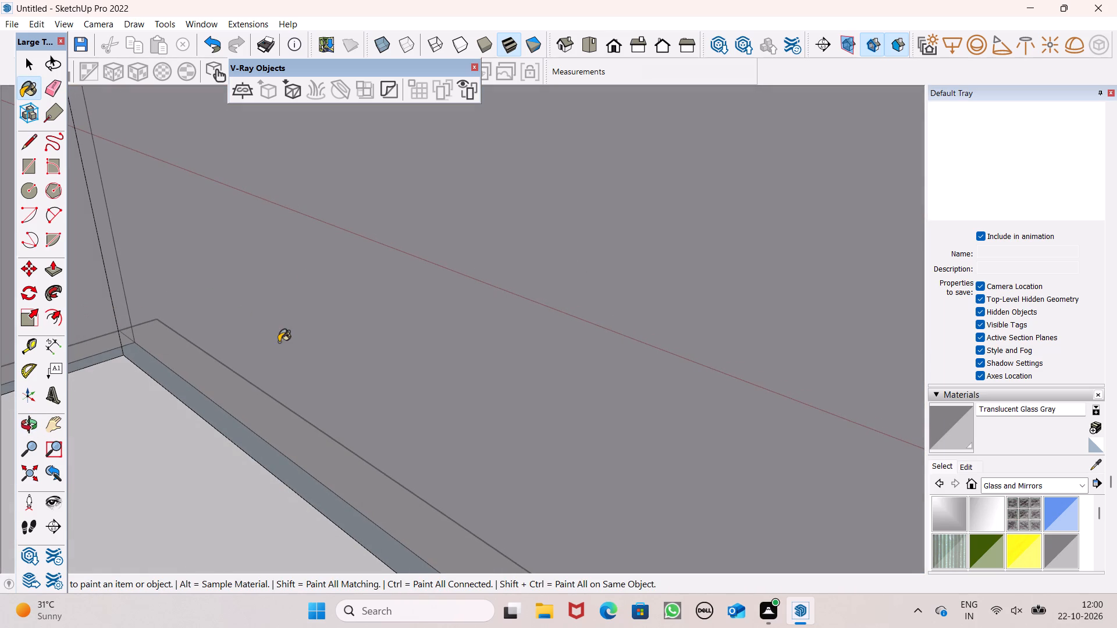
Examine the corner bay's lowest glazed storey and the ground floor below it from outside the building.
{"action": "middle_click_drag", "start_coordinate": [279, 344], "coordinate": [1101, 337]}
{"action": "scroll", "coordinate": [225, 443], "scroll_direction": "up", "scroll_amount": 1}
{"action": "middle_click_drag", "start_coordinate": [225, 443], "coordinate": [391, 404]}
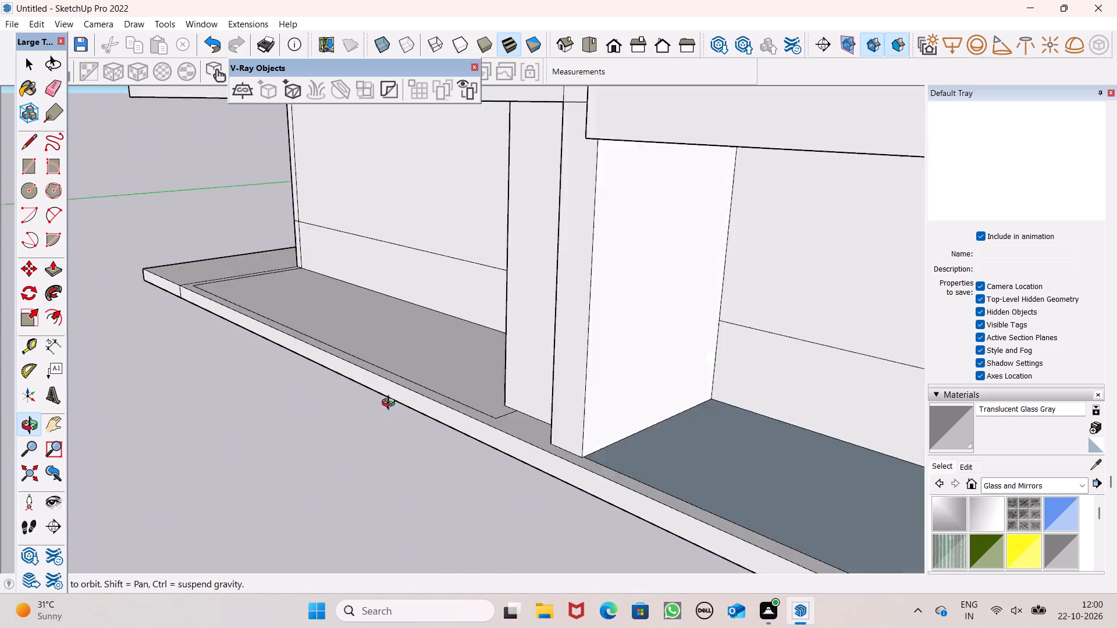
{"action": "middle_click_drag", "start_coordinate": [391, 404], "coordinate": [406, 404]}
{"action": "scroll", "coordinate": [171, 518], "scroll_direction": "down", "scroll_amount": 4}
{"action": "scroll", "coordinate": [52, 469], "scroll_direction": "down", "scroll_amount": 5}
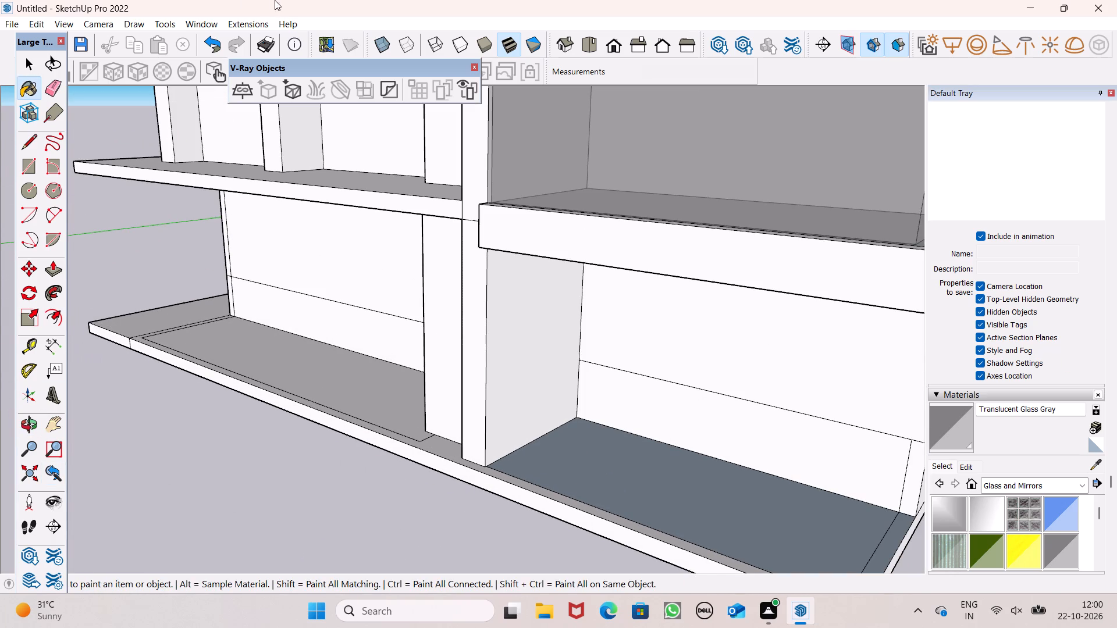
{"action": "scroll", "coordinate": [407, 76], "scroll_direction": "down", "scroll_amount": 1}
{"action": "scroll", "coordinate": [394, 183], "scroll_direction": "down", "scroll_amount": 6}
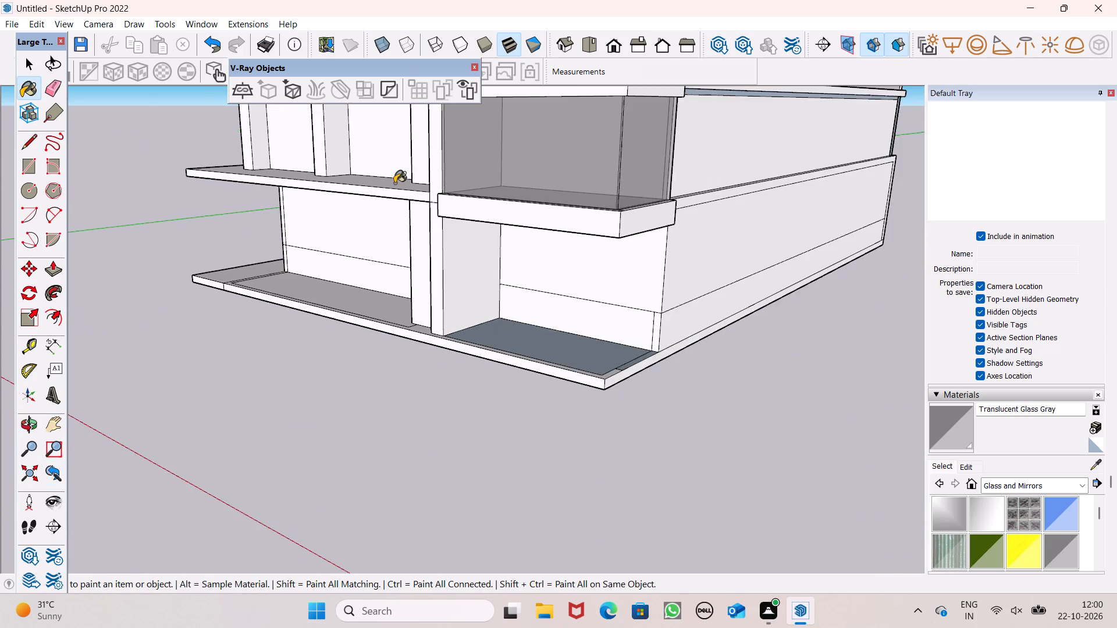
{"action": "scroll", "coordinate": [396, 217], "scroll_direction": "down", "scroll_amount": 6}
{"action": "scroll", "coordinate": [458, 197], "scroll_direction": "down", "scroll_amount": 3}
{"action": "scroll", "coordinate": [504, 201], "scroll_direction": "up", "scroll_amount": 5}
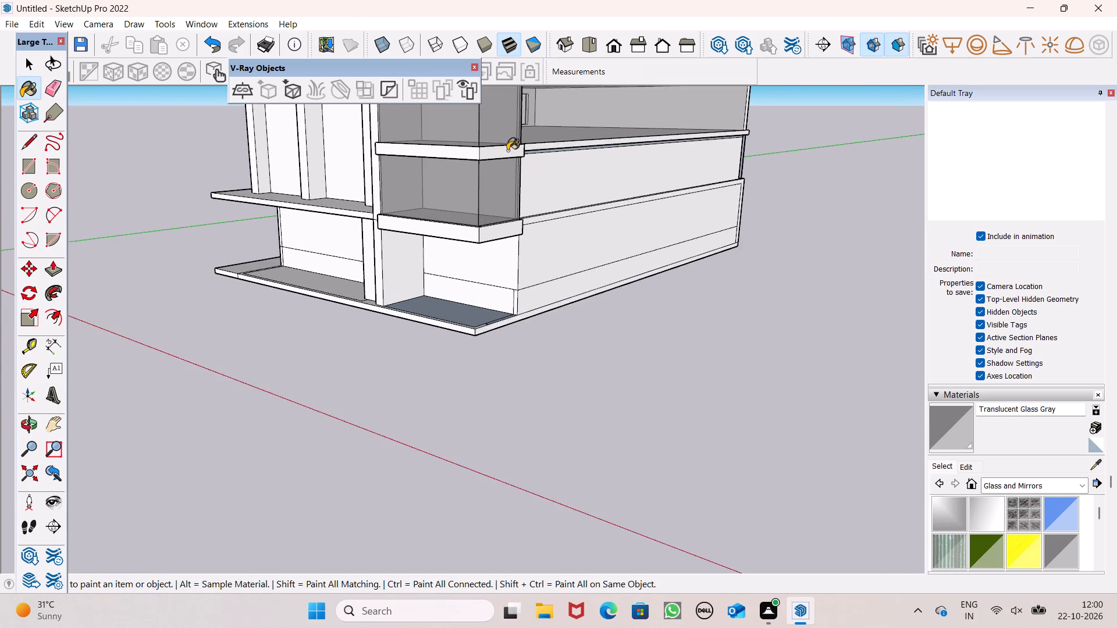
{"action": "scroll", "coordinate": [507, 151], "scroll_direction": "up", "scroll_amount": 15}
{"action": "scroll", "coordinate": [407, 198], "scroll_direction": "up", "scroll_amount": 1}
{"action": "middle_click_drag", "start_coordinate": [405, 198], "coordinate": [500, 173]}
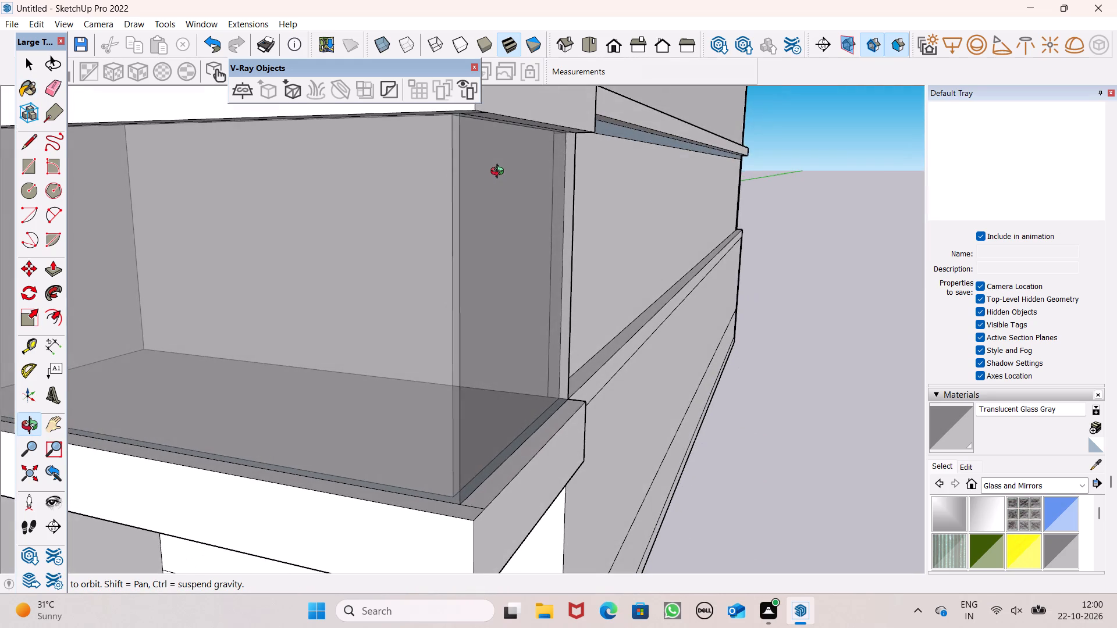
Examine the corner bay's glazed storeys from above and from the long side for panes that are not see-through.
{"action": "middle_click_drag", "start_coordinate": [500, 173], "coordinate": [484, 369]}
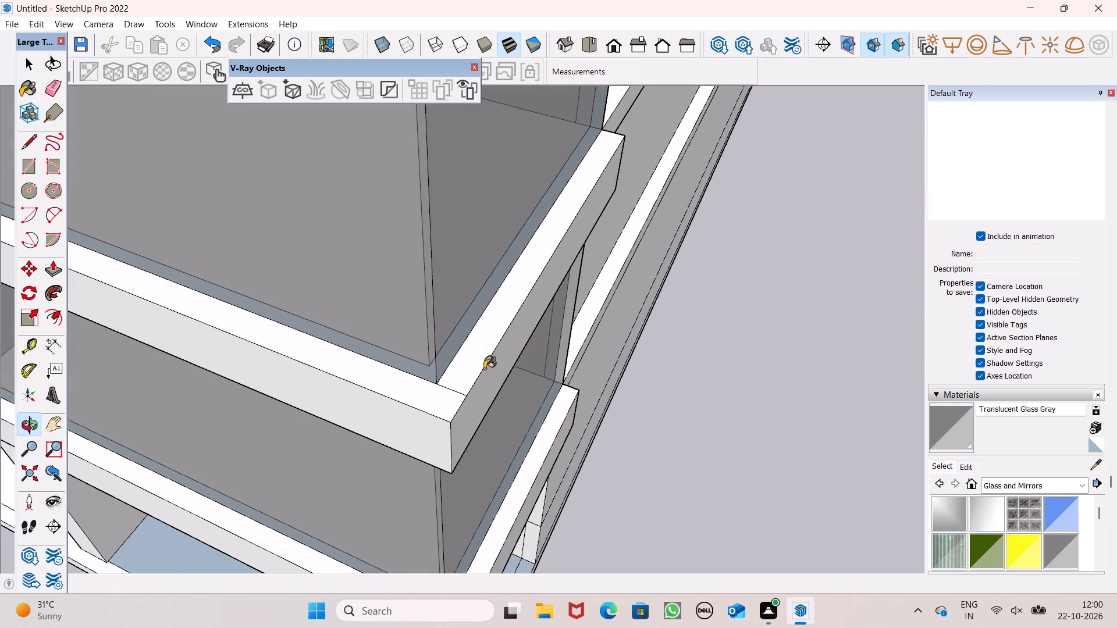
{"action": "scroll", "coordinate": [465, 407], "scroll_direction": "down", "scroll_amount": 7}
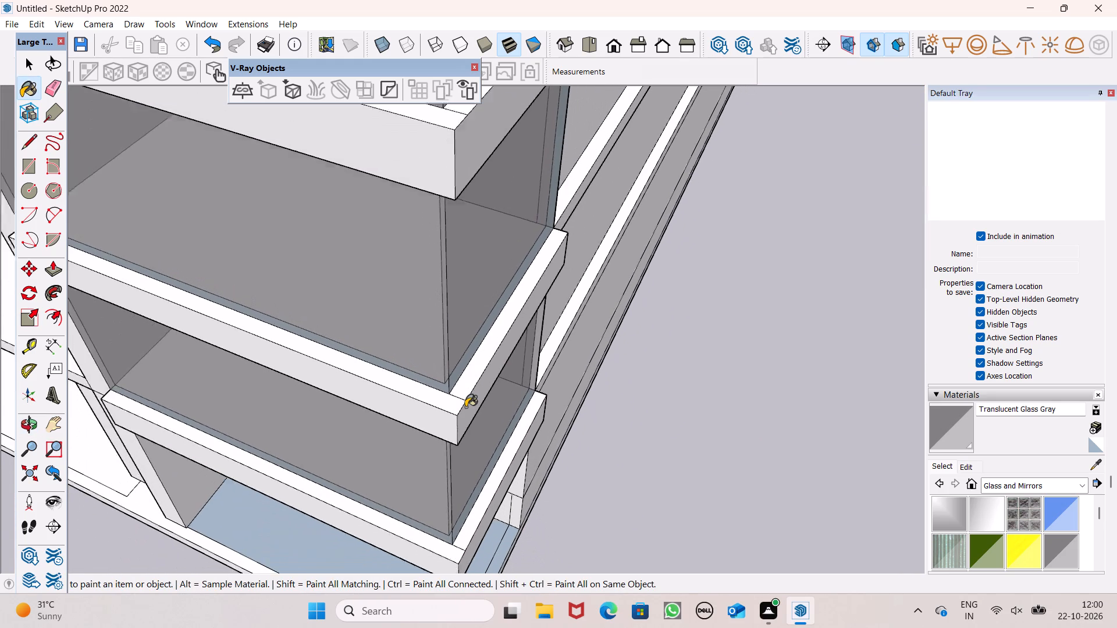
{"action": "scroll", "coordinate": [465, 407], "scroll_direction": "down", "scroll_amount": 10}
{"action": "scroll", "coordinate": [424, 173], "scroll_direction": "up", "scroll_amount": 7}
{"action": "scroll", "coordinate": [428, 340], "scroll_direction": "up", "scroll_amount": 1}
{"action": "middle_click_drag", "start_coordinate": [428, 340], "coordinate": [426, 338]}
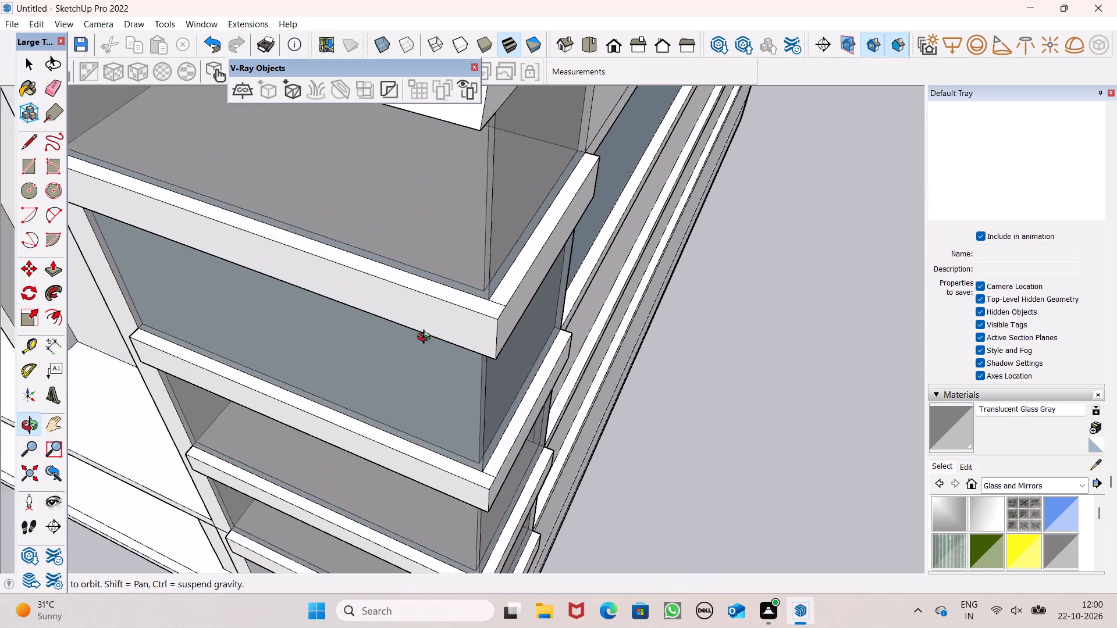
{"action": "middle_click_drag", "start_coordinate": [426, 338], "coordinate": [0, 194]}
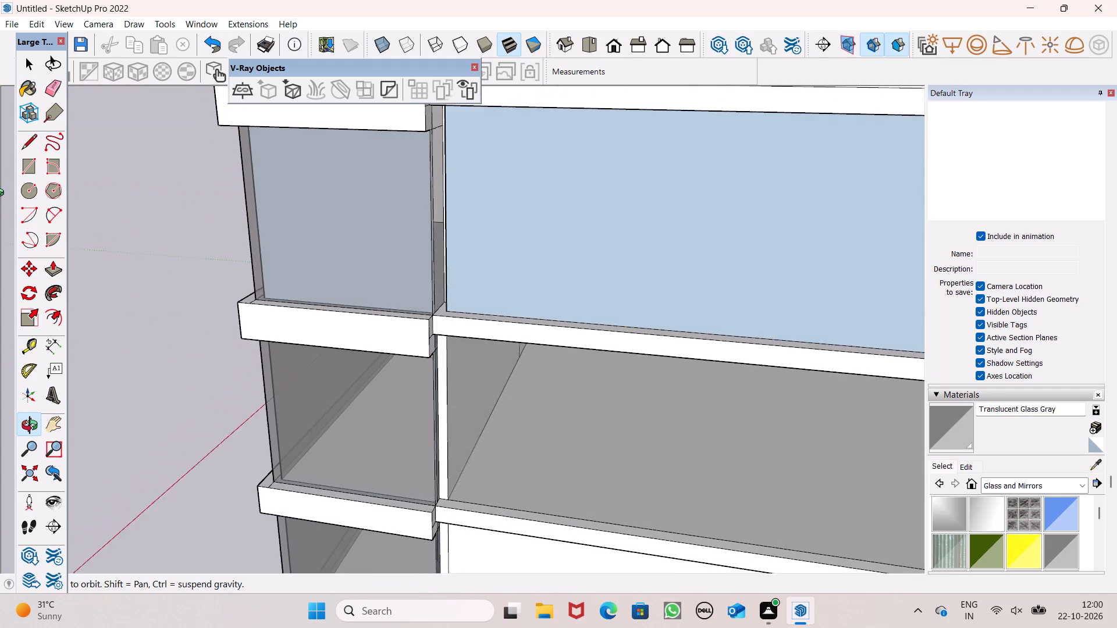
{"action": "middle_click_drag", "start_coordinate": [0, 194], "coordinate": [0, 177]}
{"action": "middle_click", "coordinate": [0, 174]}
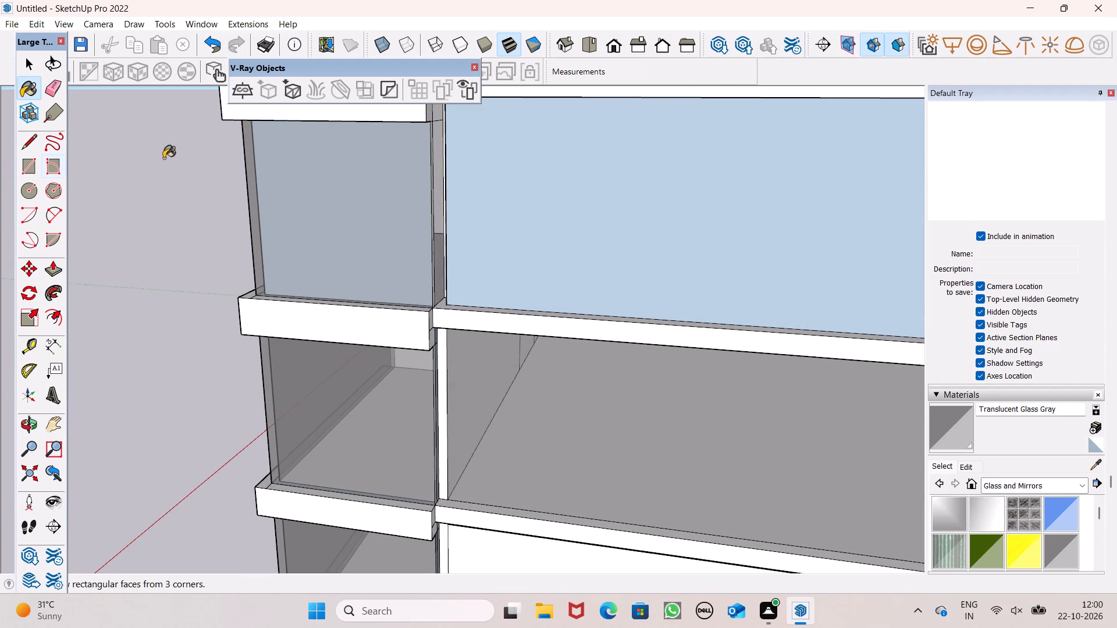
{"action": "scroll", "coordinate": [386, 173], "scroll_direction": "down", "scroll_amount": 3}
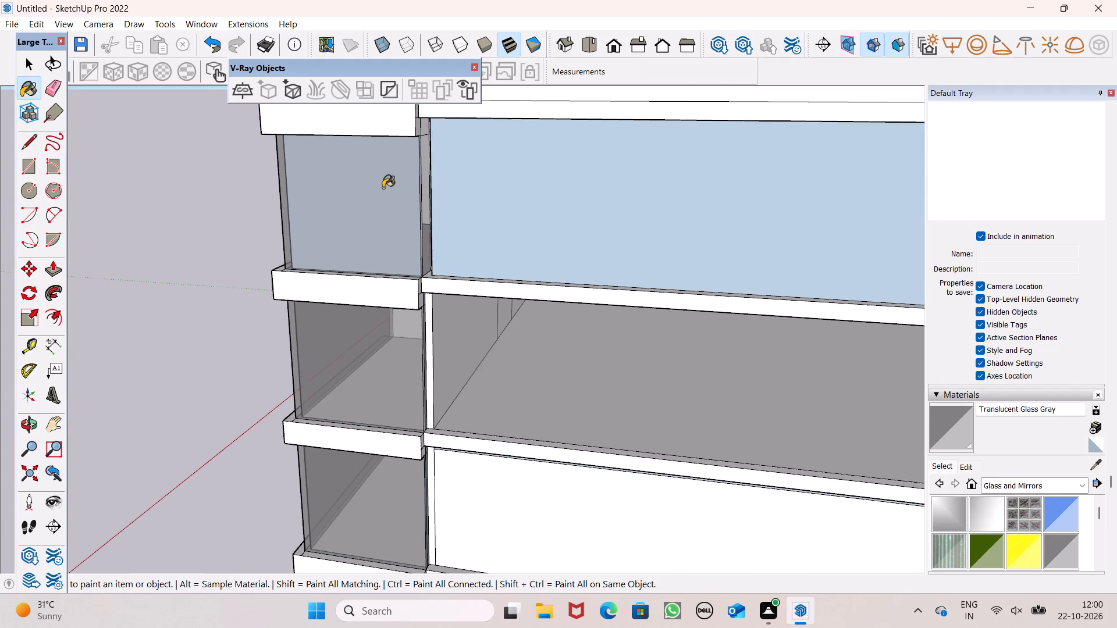
{"action": "scroll", "coordinate": [383, 188], "scroll_direction": "down", "scroll_amount": 1}
{"action": "scroll", "coordinate": [391, 224], "scroll_direction": "up", "scroll_amount": 8}
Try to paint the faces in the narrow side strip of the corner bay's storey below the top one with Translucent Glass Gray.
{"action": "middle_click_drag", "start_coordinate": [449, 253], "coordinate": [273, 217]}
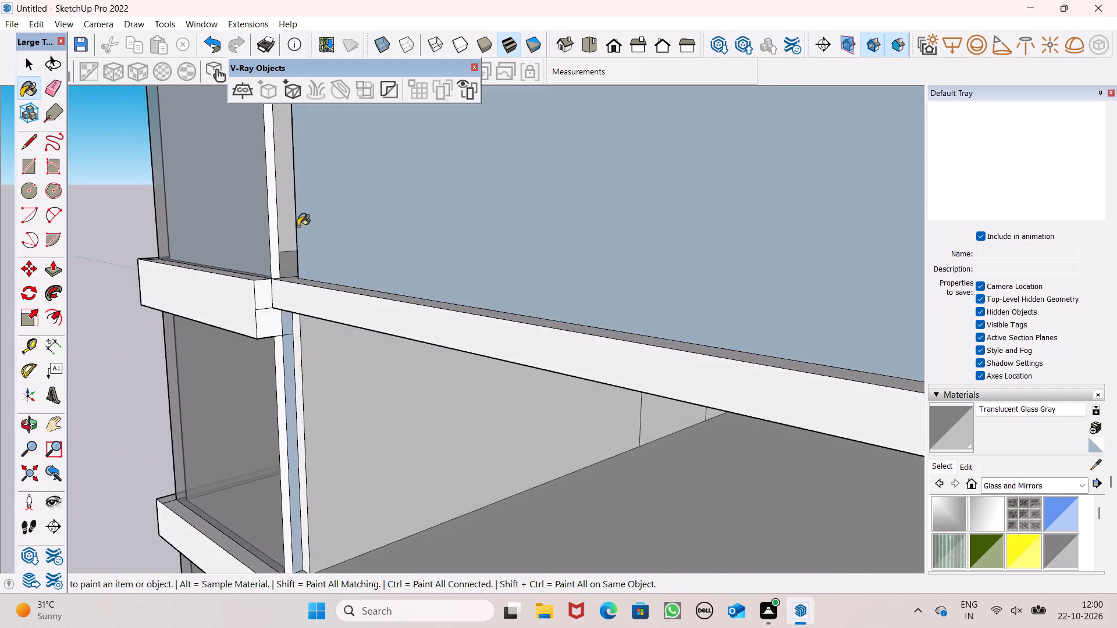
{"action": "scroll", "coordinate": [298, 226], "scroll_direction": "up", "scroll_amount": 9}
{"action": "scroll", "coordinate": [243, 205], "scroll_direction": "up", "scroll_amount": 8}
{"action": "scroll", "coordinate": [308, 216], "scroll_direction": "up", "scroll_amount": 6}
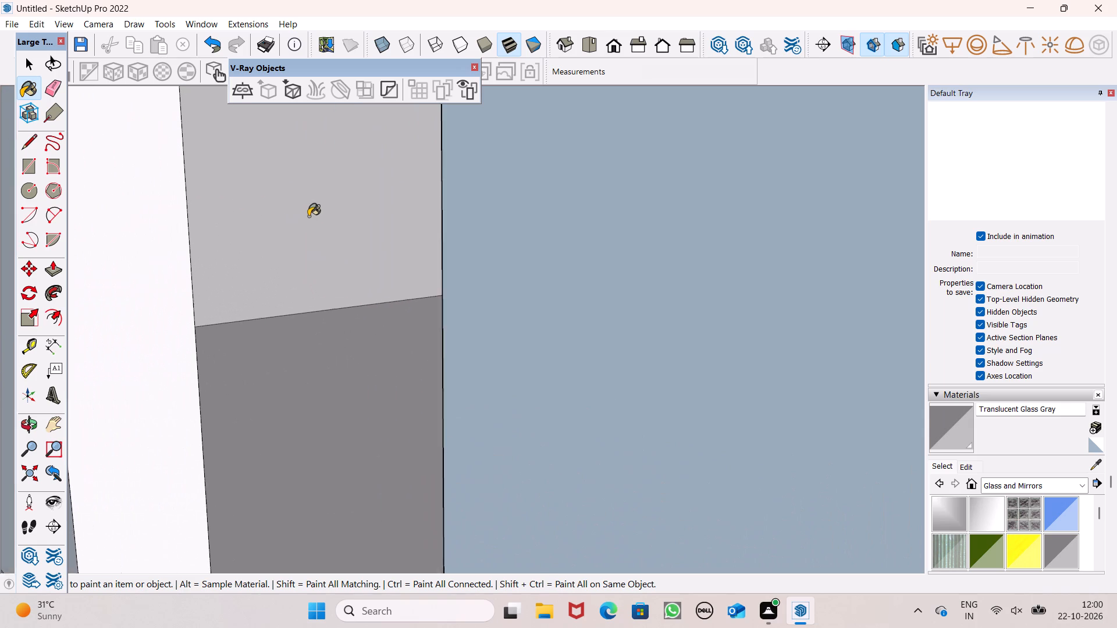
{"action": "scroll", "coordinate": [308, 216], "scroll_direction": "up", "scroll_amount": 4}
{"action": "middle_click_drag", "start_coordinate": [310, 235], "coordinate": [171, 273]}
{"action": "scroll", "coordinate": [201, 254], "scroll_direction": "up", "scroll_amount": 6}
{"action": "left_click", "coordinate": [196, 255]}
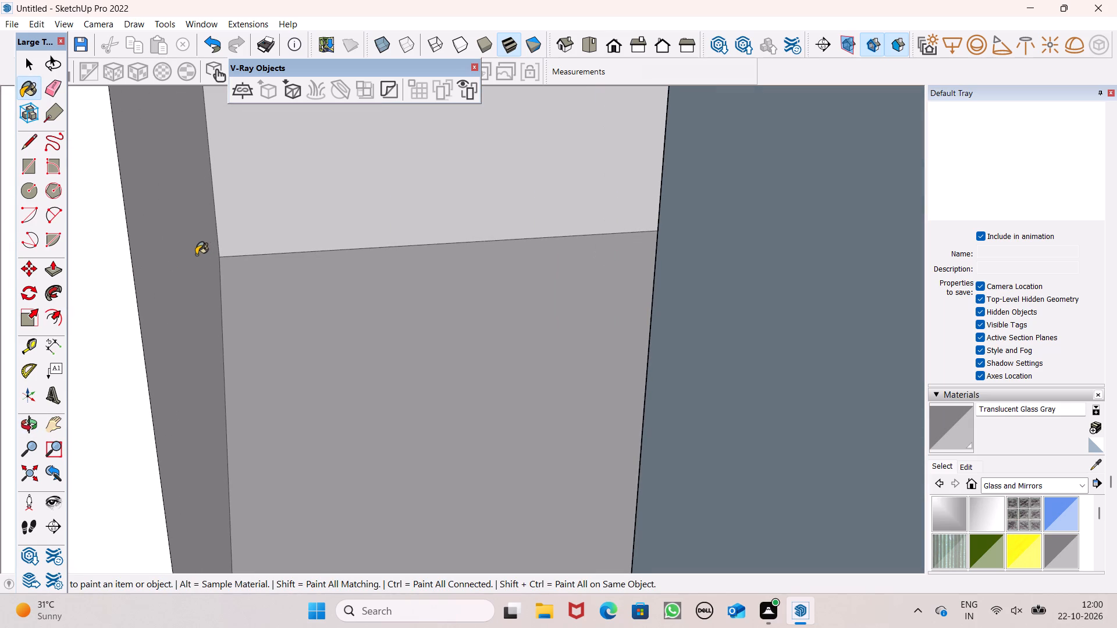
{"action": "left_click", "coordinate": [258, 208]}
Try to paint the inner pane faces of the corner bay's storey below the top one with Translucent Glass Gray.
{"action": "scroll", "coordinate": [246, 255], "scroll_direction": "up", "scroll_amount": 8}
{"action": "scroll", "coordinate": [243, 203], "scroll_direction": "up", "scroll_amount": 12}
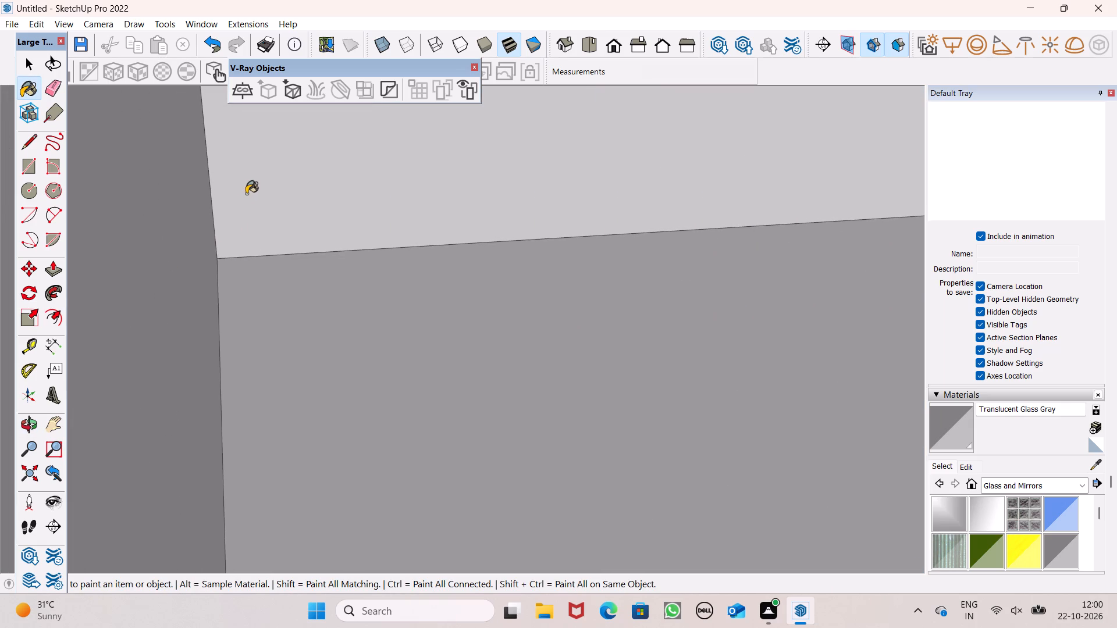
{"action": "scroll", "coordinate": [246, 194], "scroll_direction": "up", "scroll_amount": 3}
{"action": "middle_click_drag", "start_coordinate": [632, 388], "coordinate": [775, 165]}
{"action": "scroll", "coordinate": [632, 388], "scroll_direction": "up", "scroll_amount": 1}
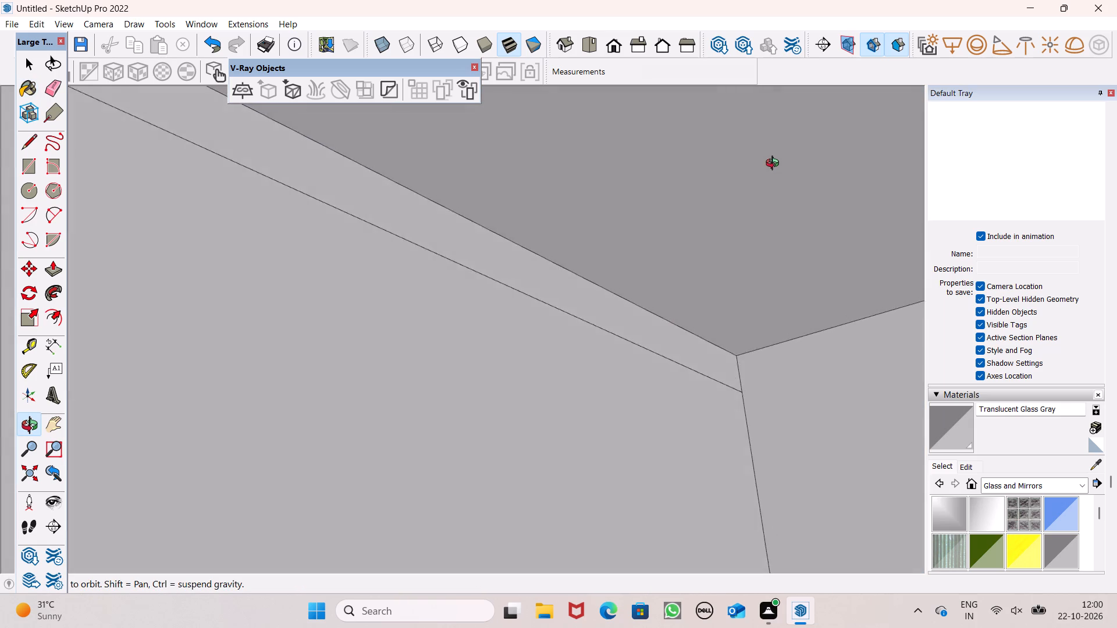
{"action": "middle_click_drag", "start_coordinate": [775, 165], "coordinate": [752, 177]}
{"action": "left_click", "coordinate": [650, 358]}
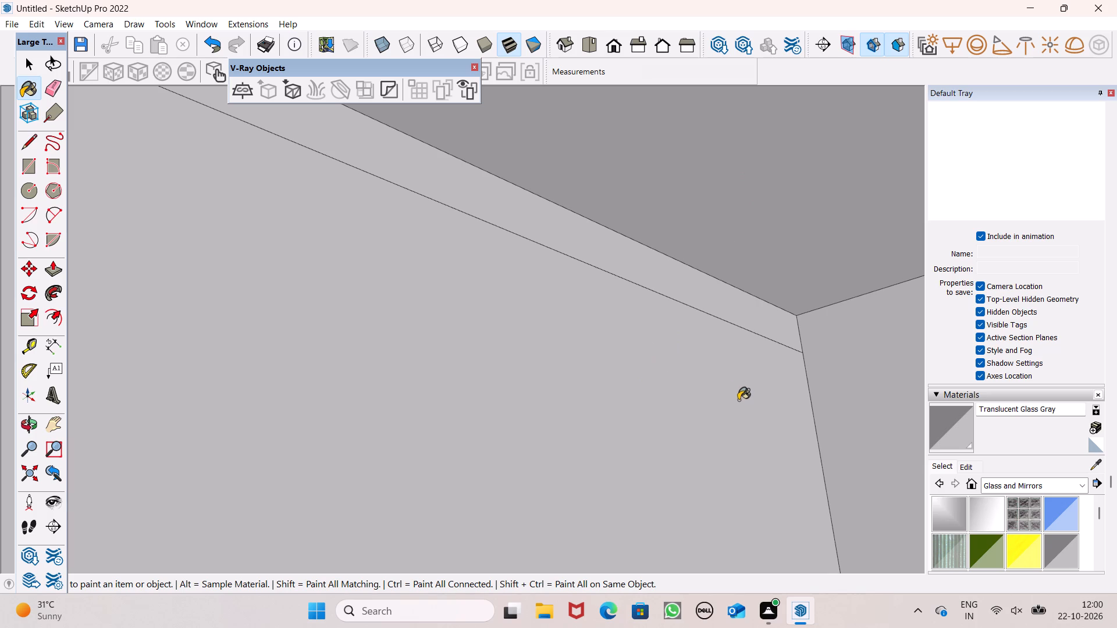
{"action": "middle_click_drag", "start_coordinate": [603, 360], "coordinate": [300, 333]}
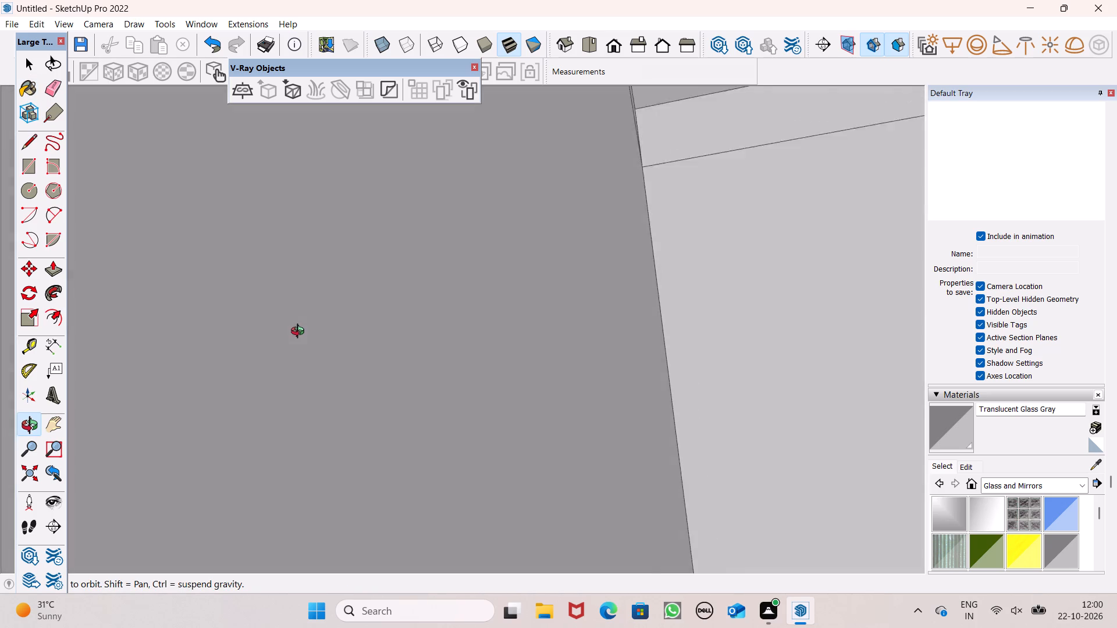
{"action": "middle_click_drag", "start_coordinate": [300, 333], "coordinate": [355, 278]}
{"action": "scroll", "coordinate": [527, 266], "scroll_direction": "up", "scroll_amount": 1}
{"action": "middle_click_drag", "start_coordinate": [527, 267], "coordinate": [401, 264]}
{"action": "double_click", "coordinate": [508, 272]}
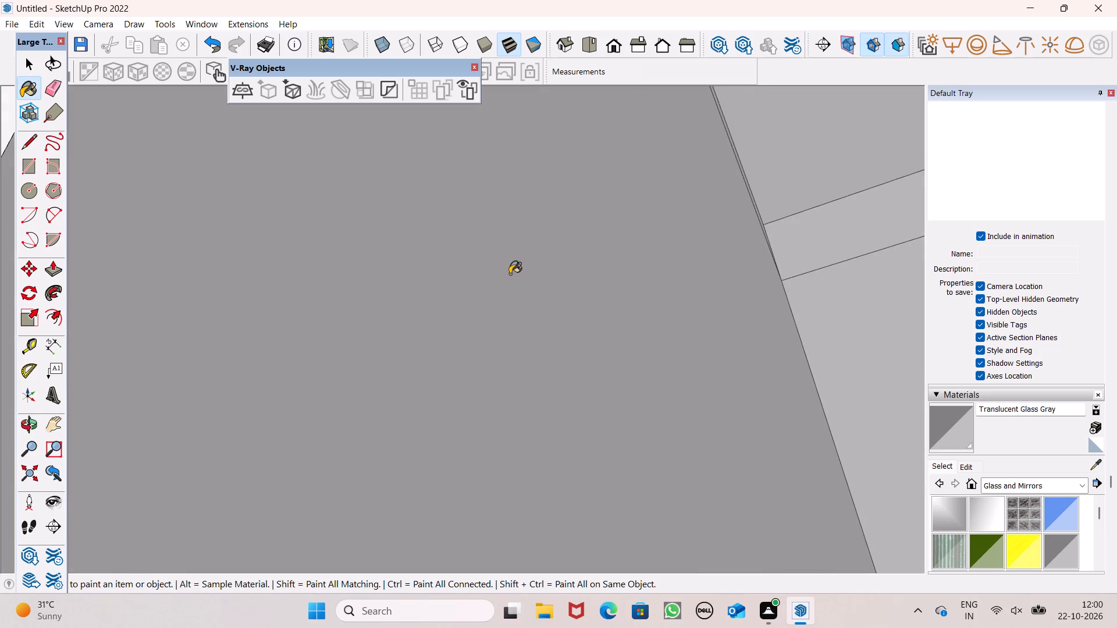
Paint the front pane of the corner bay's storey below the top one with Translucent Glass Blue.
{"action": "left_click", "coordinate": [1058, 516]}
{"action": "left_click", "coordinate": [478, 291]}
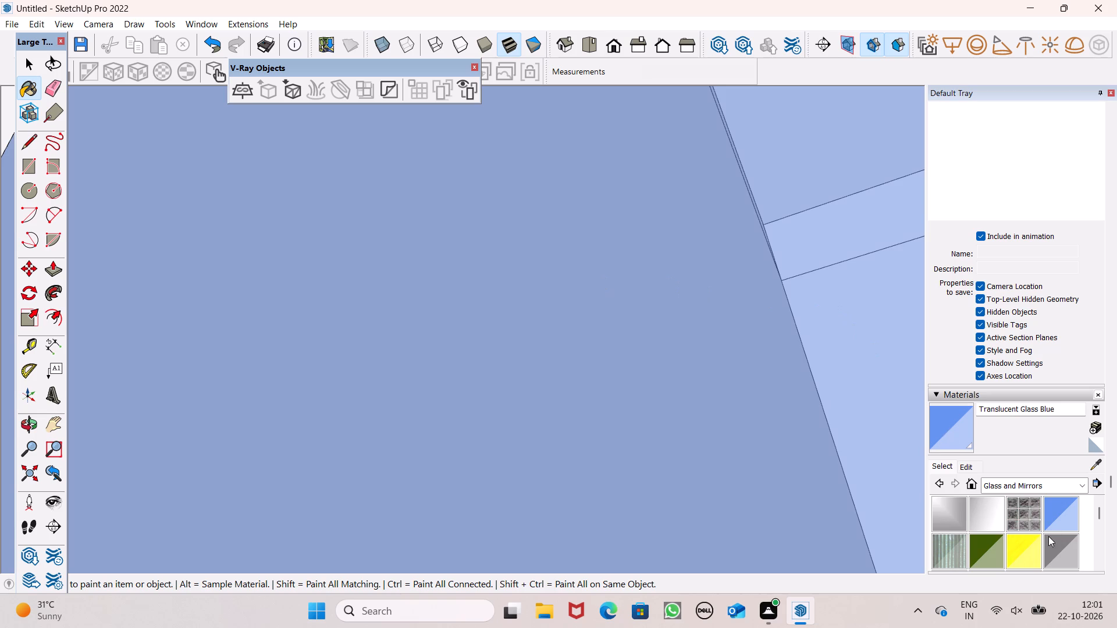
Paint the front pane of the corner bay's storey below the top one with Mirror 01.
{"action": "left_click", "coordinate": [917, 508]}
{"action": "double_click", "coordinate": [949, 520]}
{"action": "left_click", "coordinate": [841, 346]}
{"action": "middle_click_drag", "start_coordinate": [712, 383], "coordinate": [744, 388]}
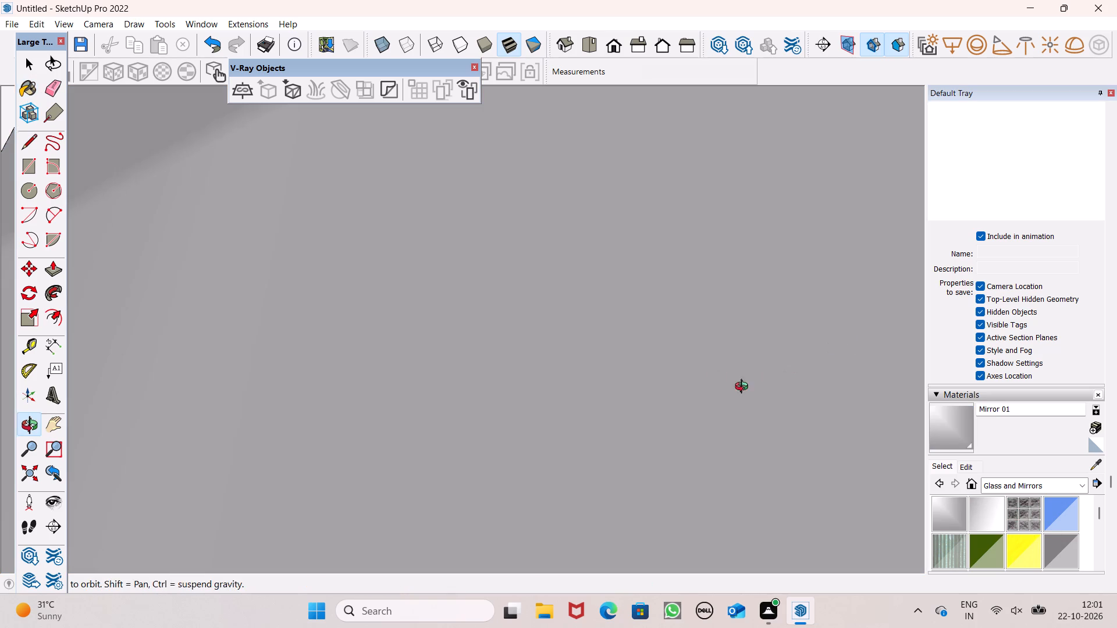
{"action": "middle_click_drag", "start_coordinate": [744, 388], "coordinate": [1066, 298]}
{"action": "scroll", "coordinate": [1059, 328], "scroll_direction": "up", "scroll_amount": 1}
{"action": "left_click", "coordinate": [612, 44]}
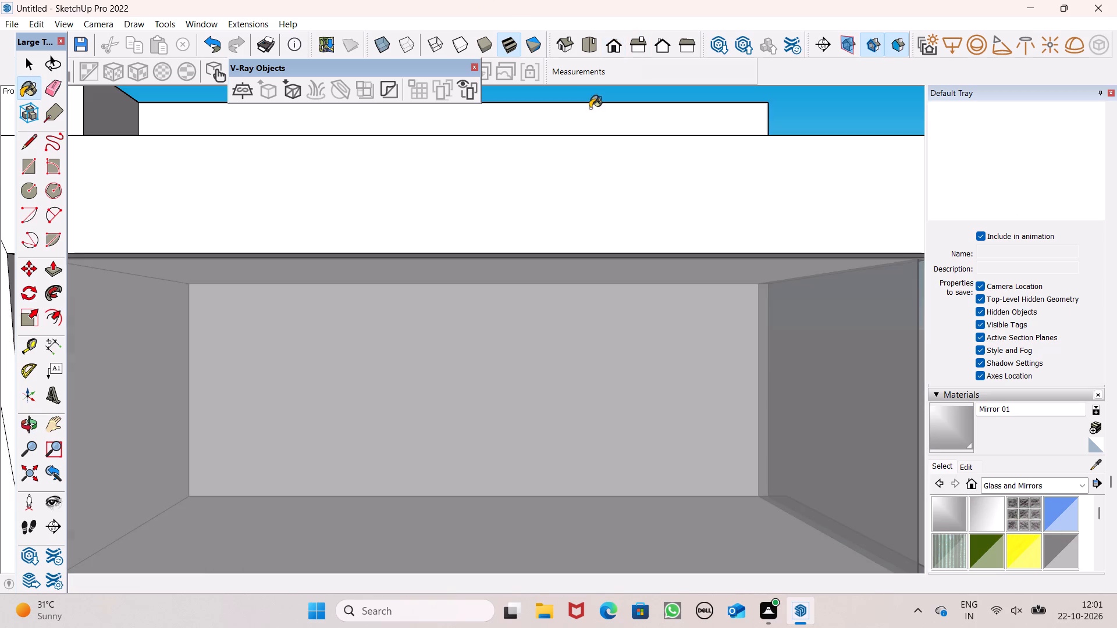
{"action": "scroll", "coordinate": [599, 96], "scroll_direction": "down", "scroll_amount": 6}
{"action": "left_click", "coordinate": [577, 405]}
Paint the front and side panes of the corner bay's storey below the top one with Translucent Glass Gray.
{"action": "middle_click_drag", "start_coordinate": [731, 454], "coordinate": [456, 401]}
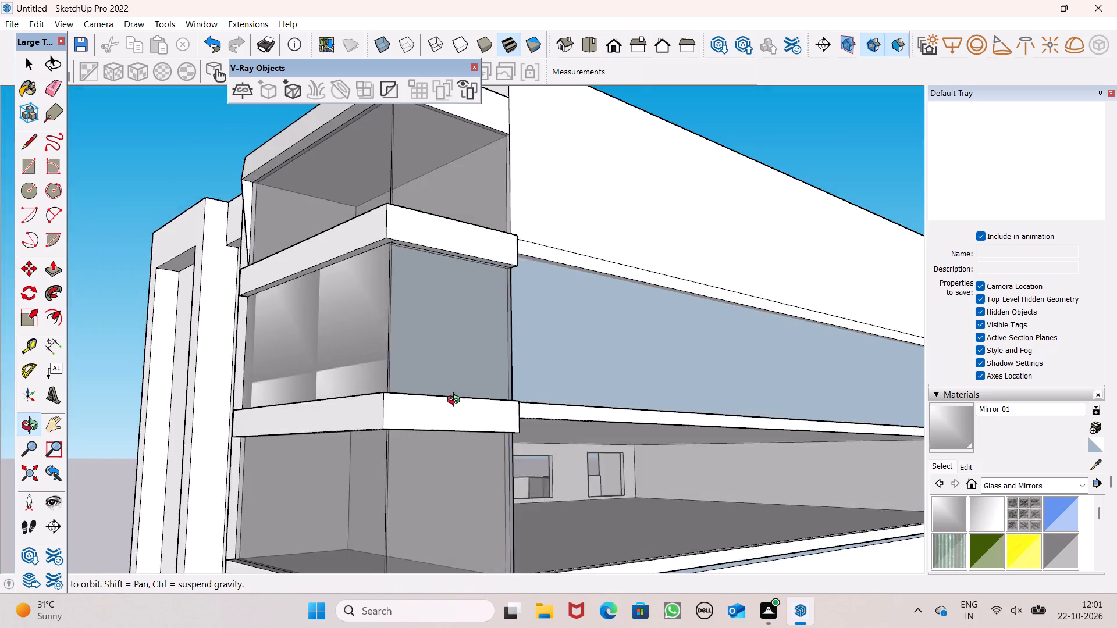
{"action": "middle_click_drag", "start_coordinate": [456, 401], "coordinate": [476, 424]}
{"action": "left_click", "coordinate": [985, 516]}
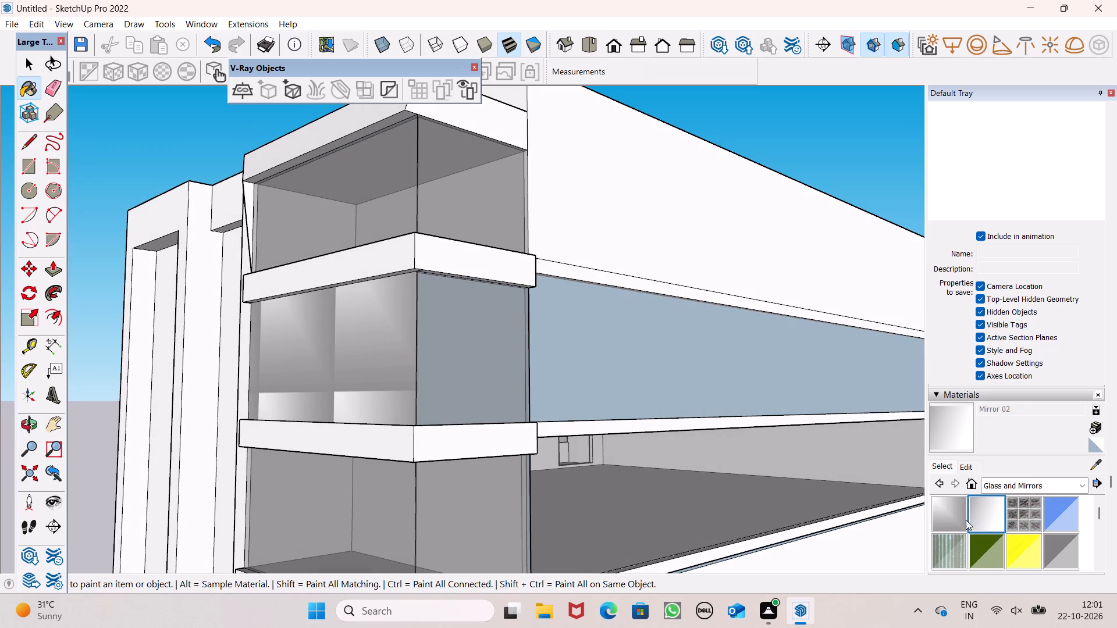
{"action": "left_click", "coordinate": [1073, 546]}
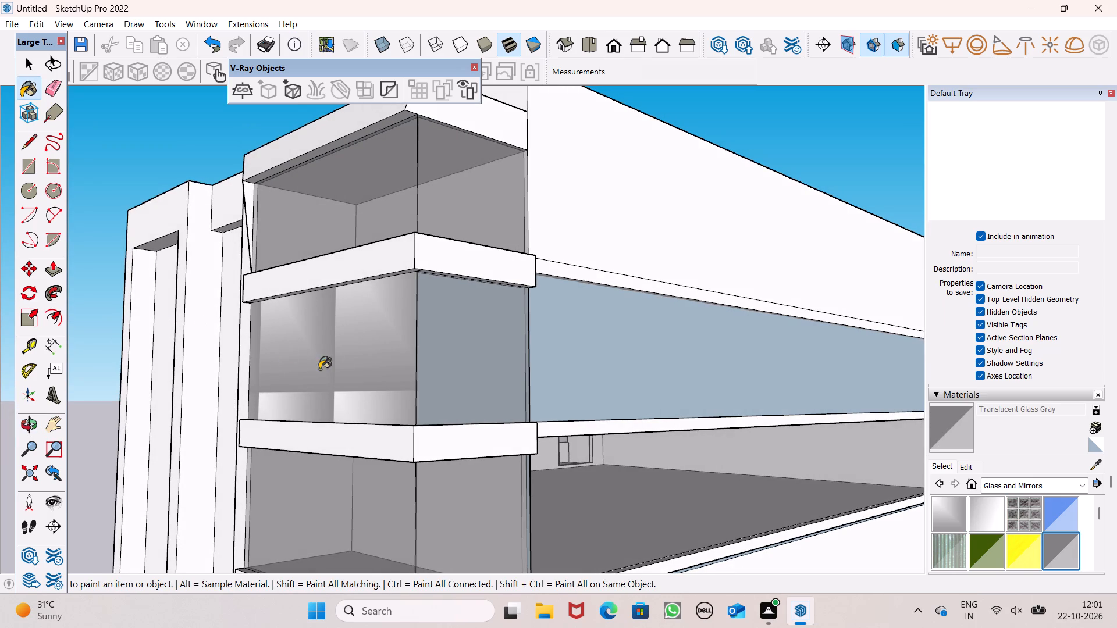
{"action": "left_click", "coordinate": [322, 370]}
{"action": "left_click", "coordinate": [426, 379]}
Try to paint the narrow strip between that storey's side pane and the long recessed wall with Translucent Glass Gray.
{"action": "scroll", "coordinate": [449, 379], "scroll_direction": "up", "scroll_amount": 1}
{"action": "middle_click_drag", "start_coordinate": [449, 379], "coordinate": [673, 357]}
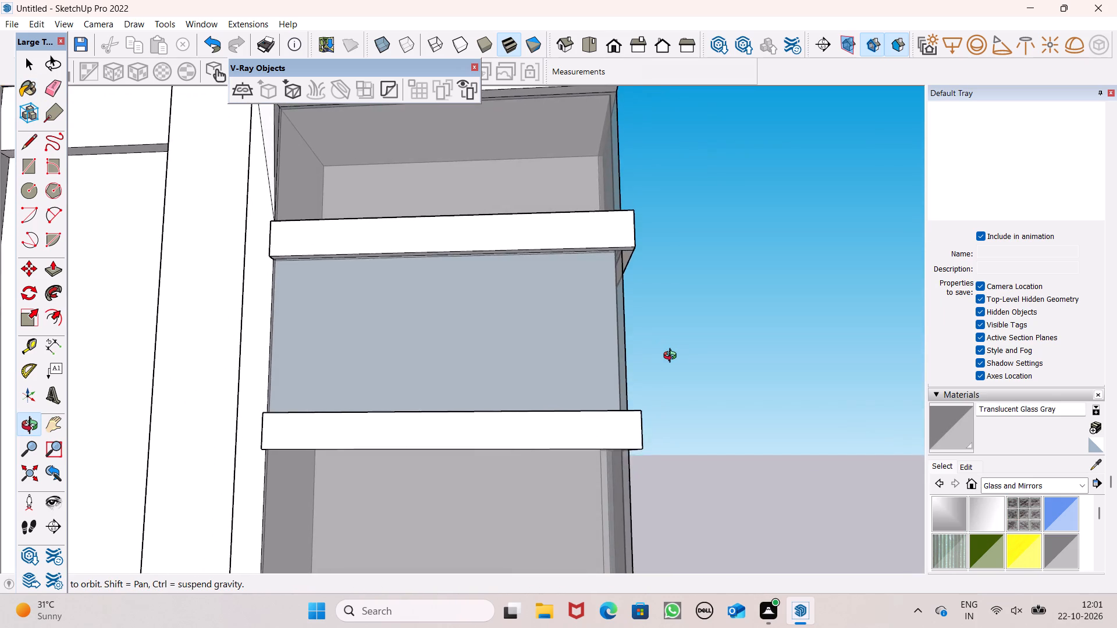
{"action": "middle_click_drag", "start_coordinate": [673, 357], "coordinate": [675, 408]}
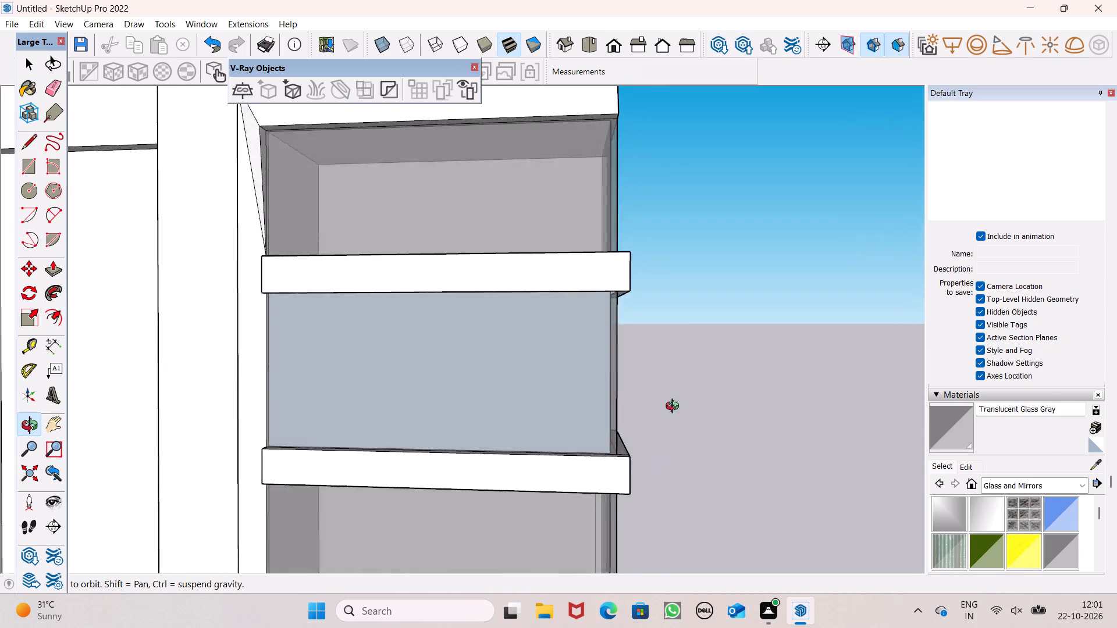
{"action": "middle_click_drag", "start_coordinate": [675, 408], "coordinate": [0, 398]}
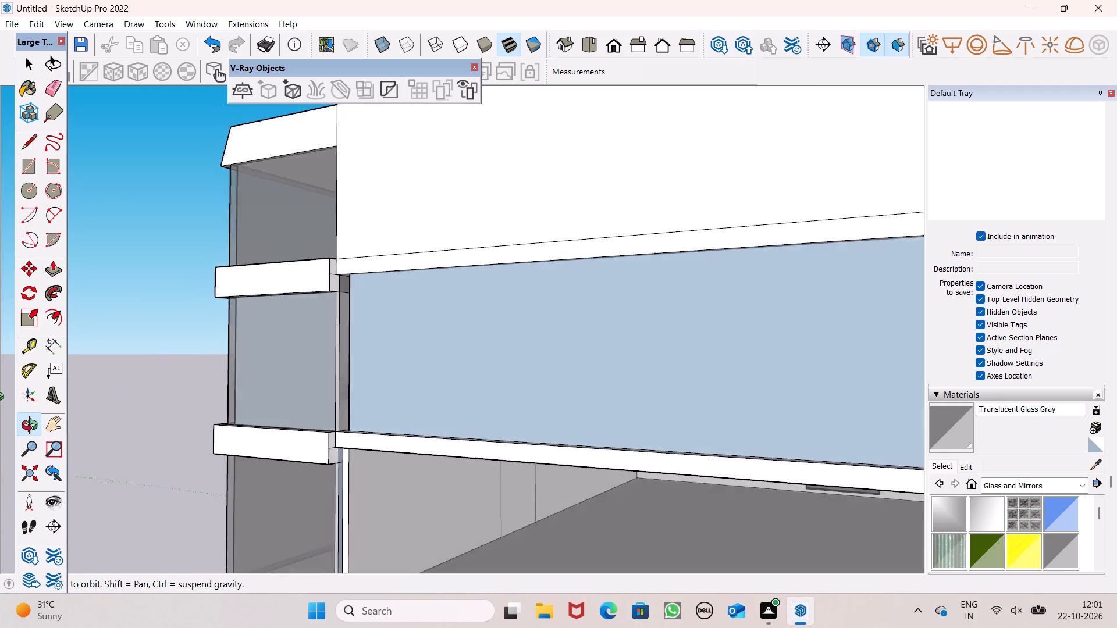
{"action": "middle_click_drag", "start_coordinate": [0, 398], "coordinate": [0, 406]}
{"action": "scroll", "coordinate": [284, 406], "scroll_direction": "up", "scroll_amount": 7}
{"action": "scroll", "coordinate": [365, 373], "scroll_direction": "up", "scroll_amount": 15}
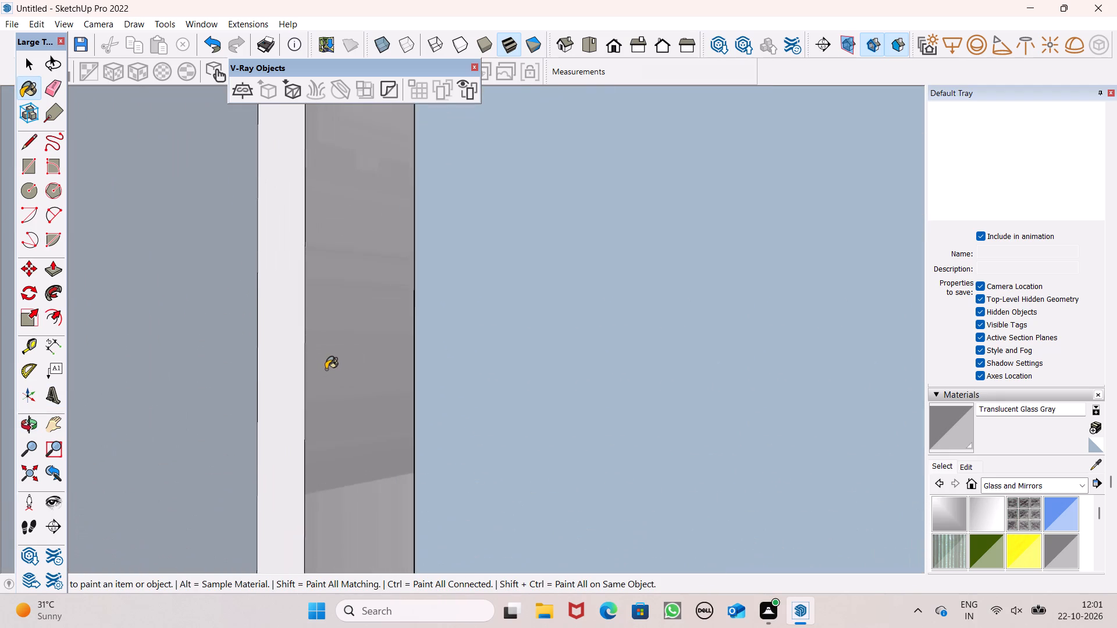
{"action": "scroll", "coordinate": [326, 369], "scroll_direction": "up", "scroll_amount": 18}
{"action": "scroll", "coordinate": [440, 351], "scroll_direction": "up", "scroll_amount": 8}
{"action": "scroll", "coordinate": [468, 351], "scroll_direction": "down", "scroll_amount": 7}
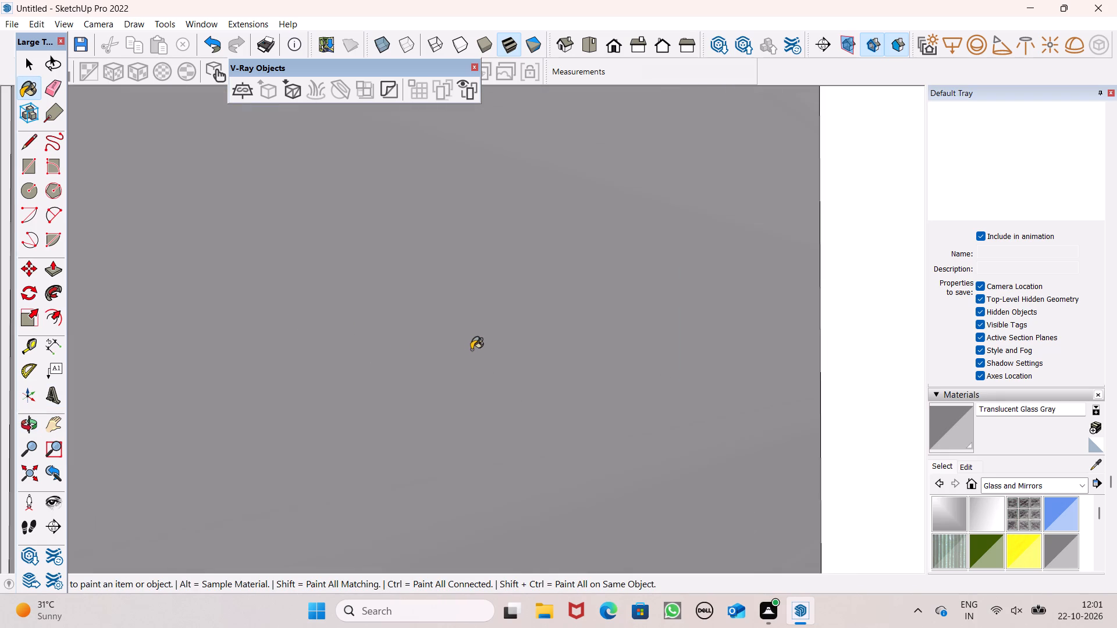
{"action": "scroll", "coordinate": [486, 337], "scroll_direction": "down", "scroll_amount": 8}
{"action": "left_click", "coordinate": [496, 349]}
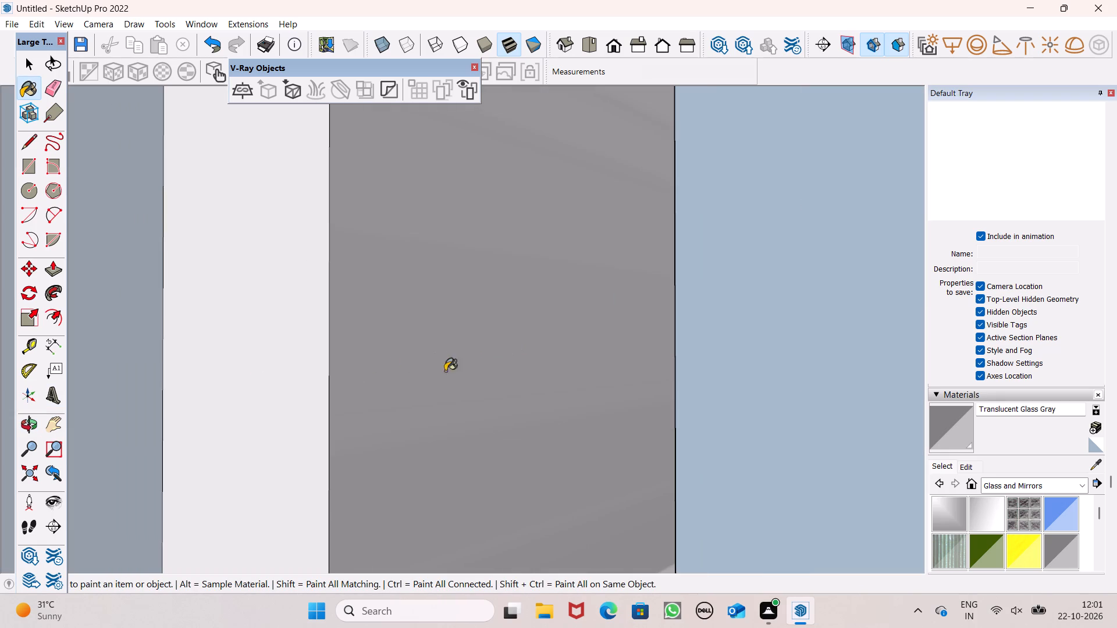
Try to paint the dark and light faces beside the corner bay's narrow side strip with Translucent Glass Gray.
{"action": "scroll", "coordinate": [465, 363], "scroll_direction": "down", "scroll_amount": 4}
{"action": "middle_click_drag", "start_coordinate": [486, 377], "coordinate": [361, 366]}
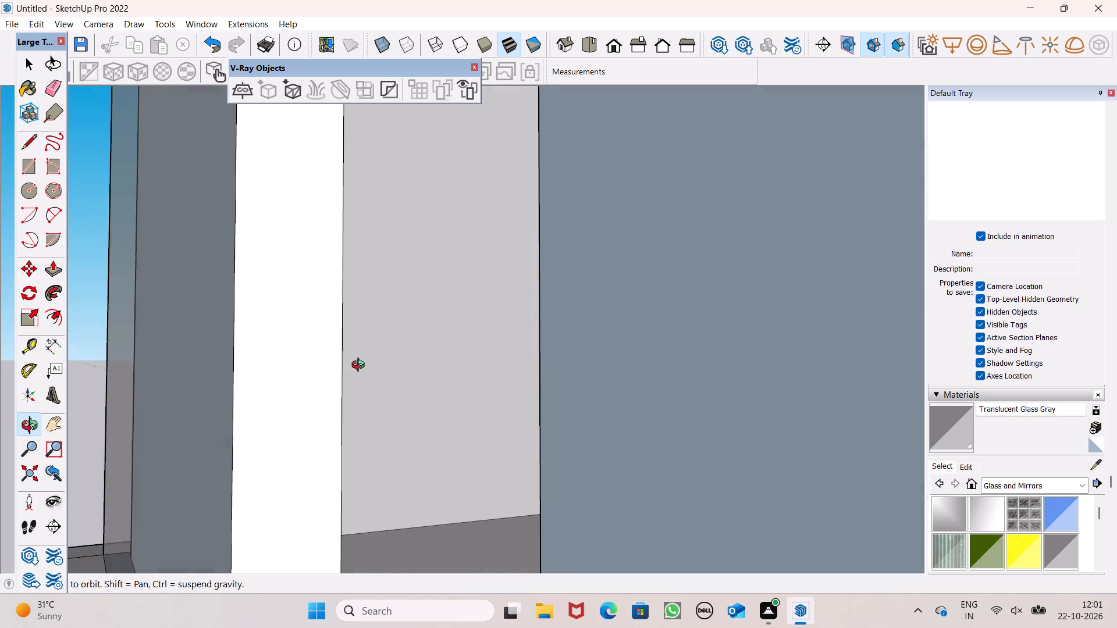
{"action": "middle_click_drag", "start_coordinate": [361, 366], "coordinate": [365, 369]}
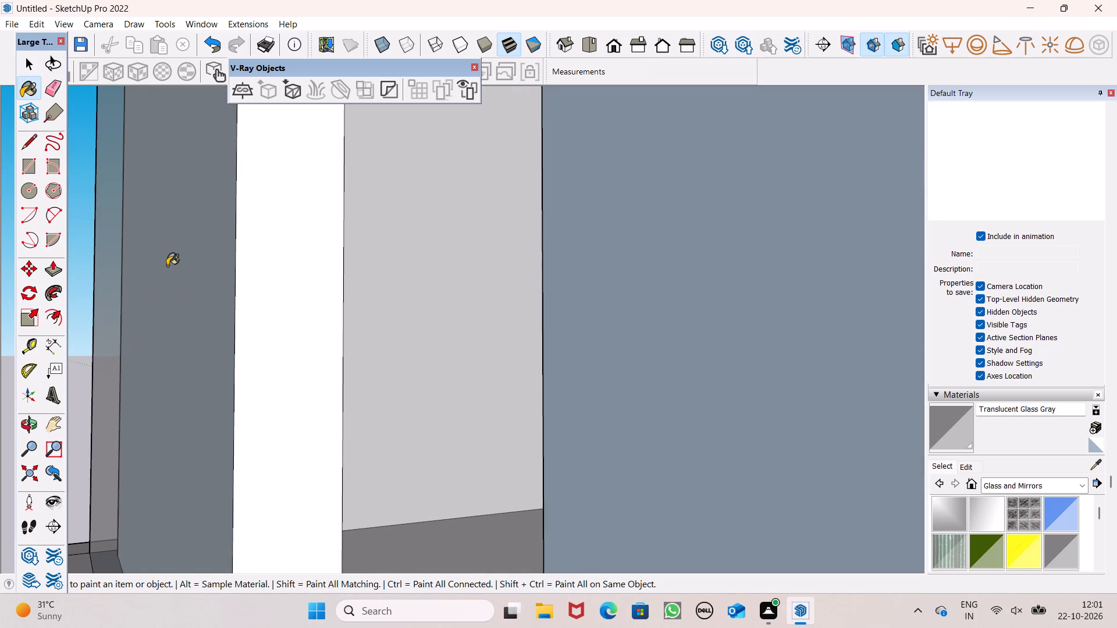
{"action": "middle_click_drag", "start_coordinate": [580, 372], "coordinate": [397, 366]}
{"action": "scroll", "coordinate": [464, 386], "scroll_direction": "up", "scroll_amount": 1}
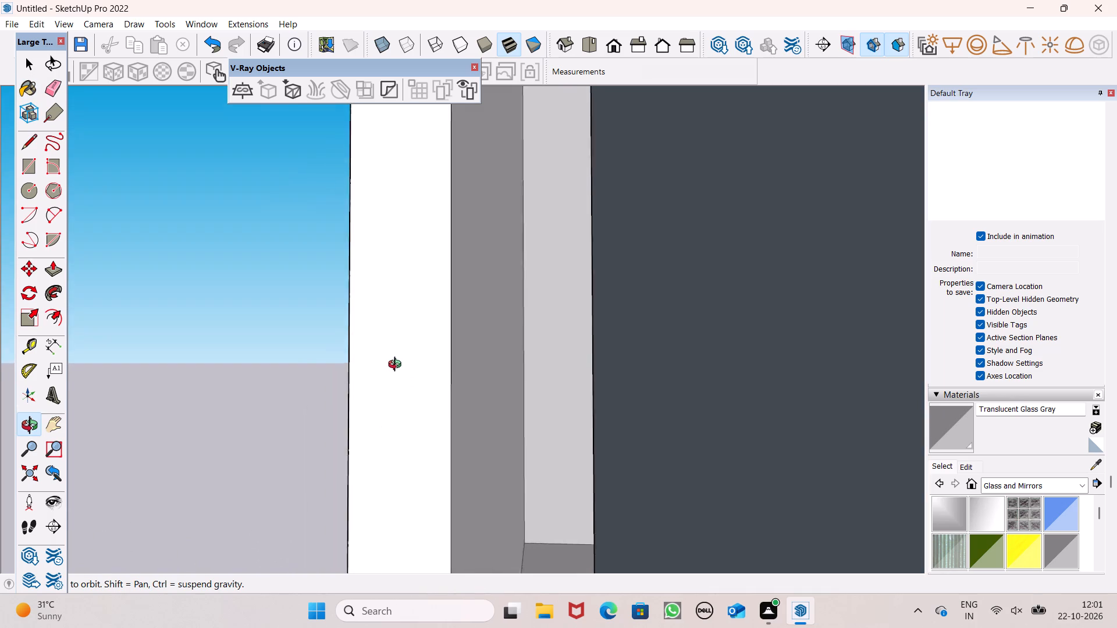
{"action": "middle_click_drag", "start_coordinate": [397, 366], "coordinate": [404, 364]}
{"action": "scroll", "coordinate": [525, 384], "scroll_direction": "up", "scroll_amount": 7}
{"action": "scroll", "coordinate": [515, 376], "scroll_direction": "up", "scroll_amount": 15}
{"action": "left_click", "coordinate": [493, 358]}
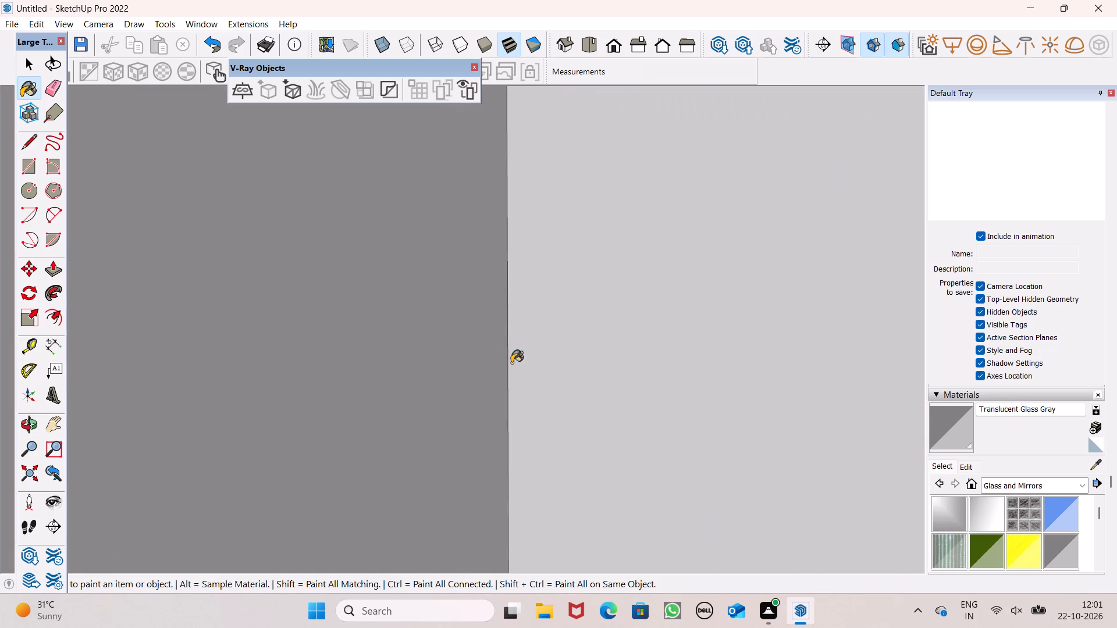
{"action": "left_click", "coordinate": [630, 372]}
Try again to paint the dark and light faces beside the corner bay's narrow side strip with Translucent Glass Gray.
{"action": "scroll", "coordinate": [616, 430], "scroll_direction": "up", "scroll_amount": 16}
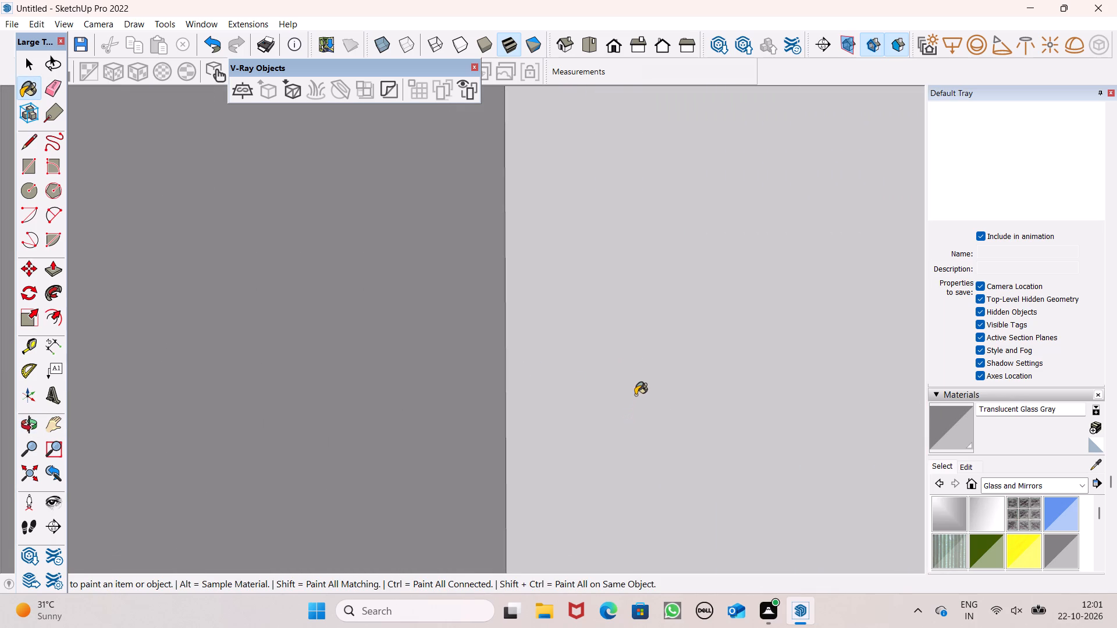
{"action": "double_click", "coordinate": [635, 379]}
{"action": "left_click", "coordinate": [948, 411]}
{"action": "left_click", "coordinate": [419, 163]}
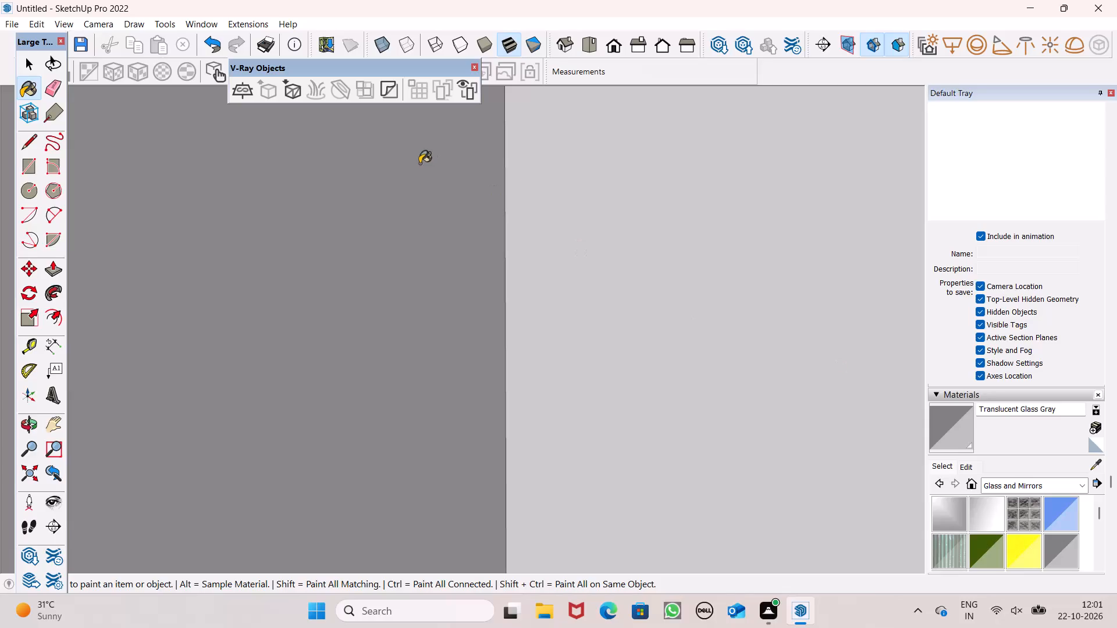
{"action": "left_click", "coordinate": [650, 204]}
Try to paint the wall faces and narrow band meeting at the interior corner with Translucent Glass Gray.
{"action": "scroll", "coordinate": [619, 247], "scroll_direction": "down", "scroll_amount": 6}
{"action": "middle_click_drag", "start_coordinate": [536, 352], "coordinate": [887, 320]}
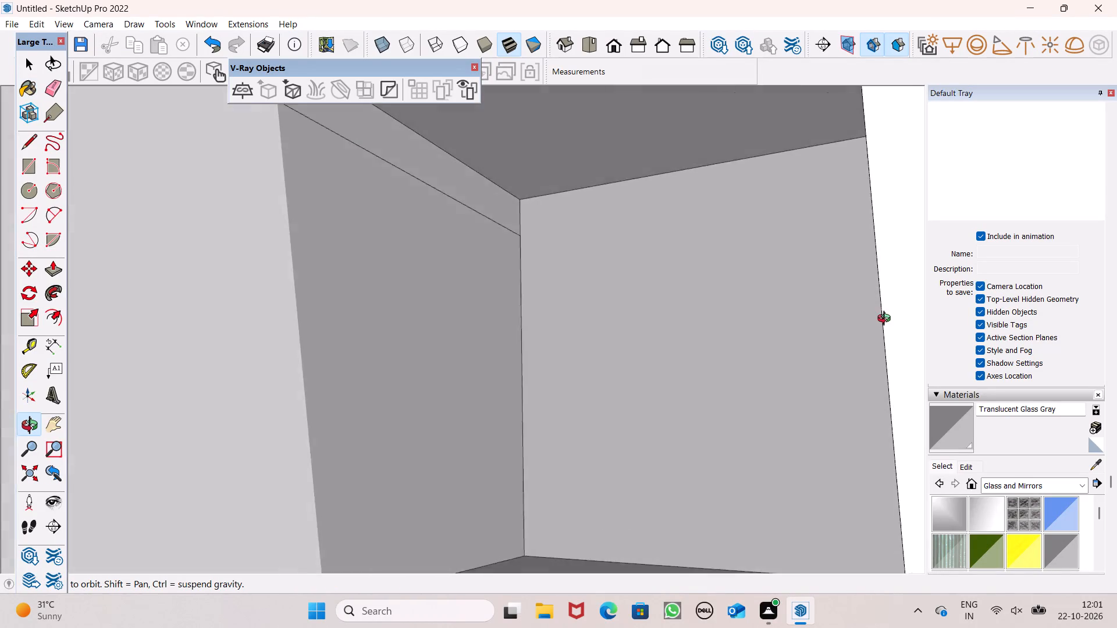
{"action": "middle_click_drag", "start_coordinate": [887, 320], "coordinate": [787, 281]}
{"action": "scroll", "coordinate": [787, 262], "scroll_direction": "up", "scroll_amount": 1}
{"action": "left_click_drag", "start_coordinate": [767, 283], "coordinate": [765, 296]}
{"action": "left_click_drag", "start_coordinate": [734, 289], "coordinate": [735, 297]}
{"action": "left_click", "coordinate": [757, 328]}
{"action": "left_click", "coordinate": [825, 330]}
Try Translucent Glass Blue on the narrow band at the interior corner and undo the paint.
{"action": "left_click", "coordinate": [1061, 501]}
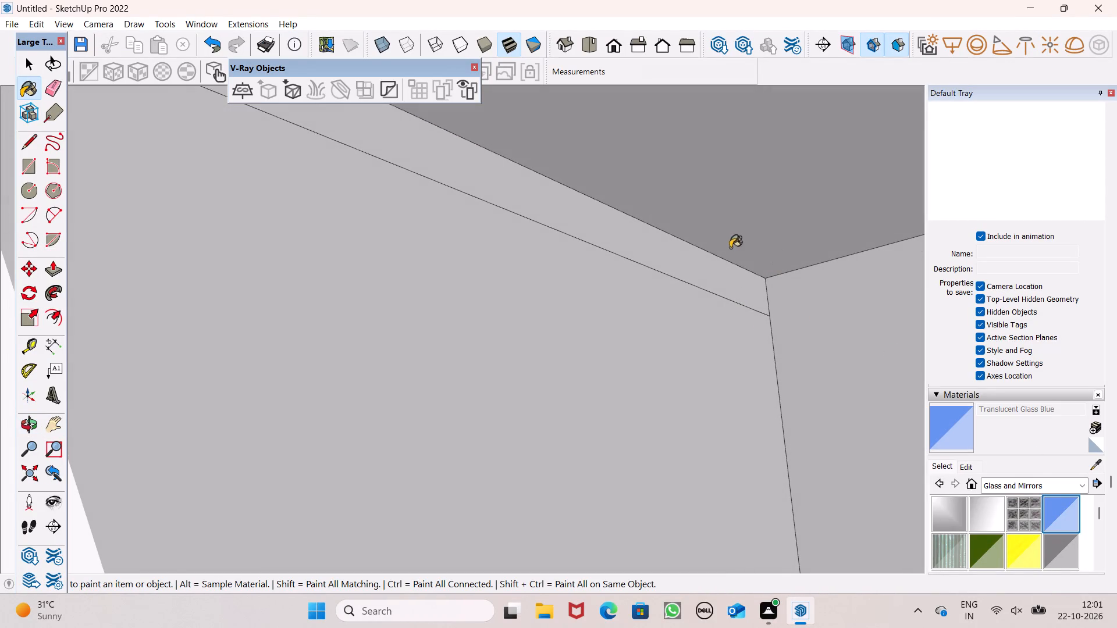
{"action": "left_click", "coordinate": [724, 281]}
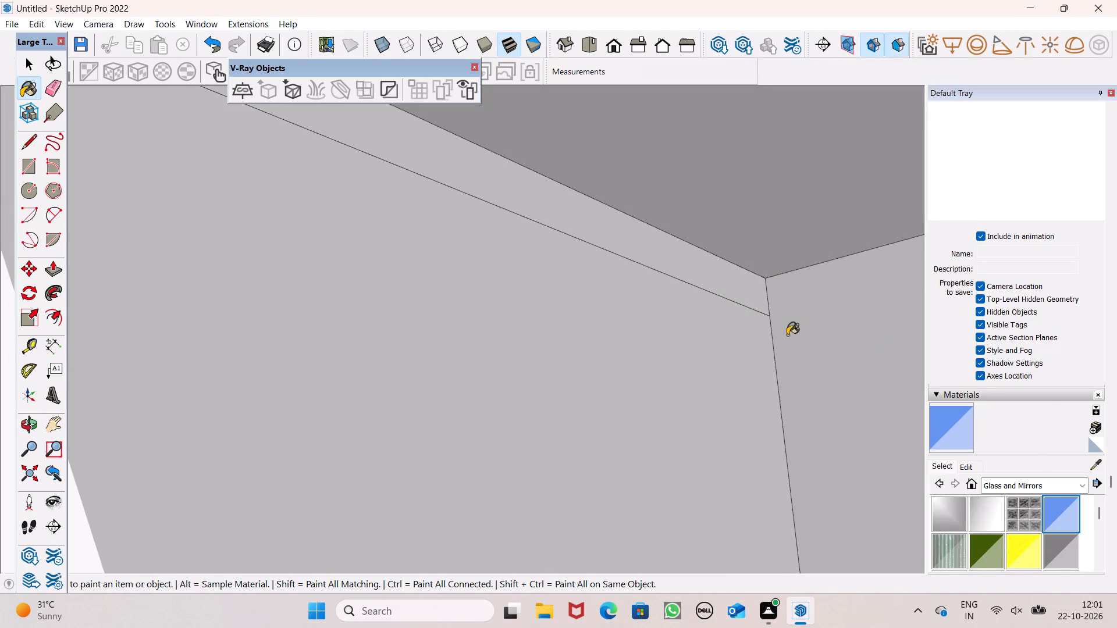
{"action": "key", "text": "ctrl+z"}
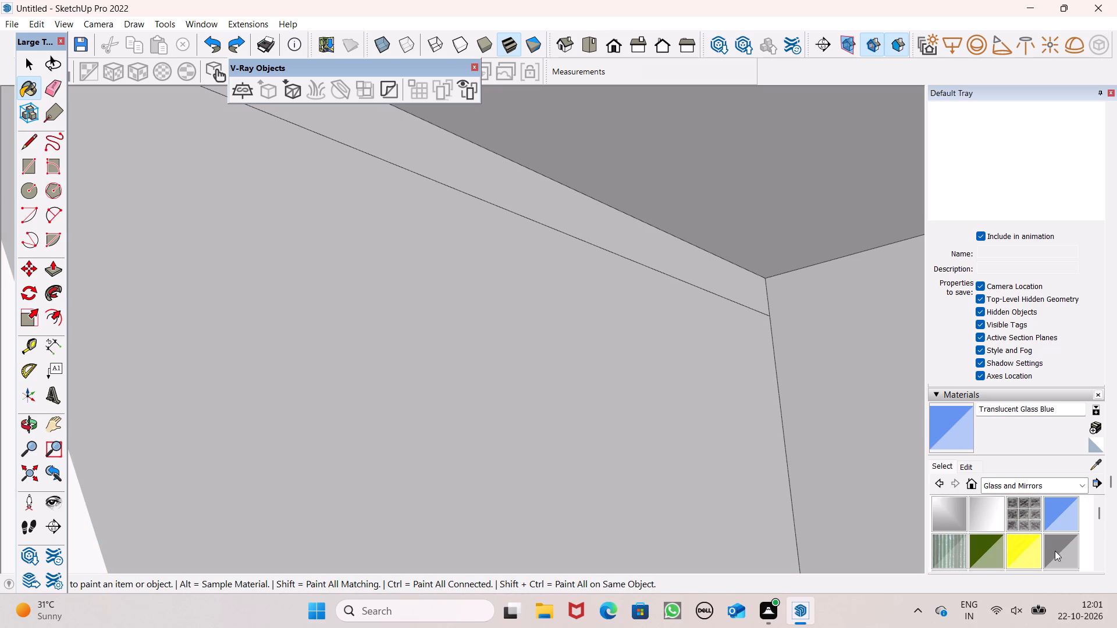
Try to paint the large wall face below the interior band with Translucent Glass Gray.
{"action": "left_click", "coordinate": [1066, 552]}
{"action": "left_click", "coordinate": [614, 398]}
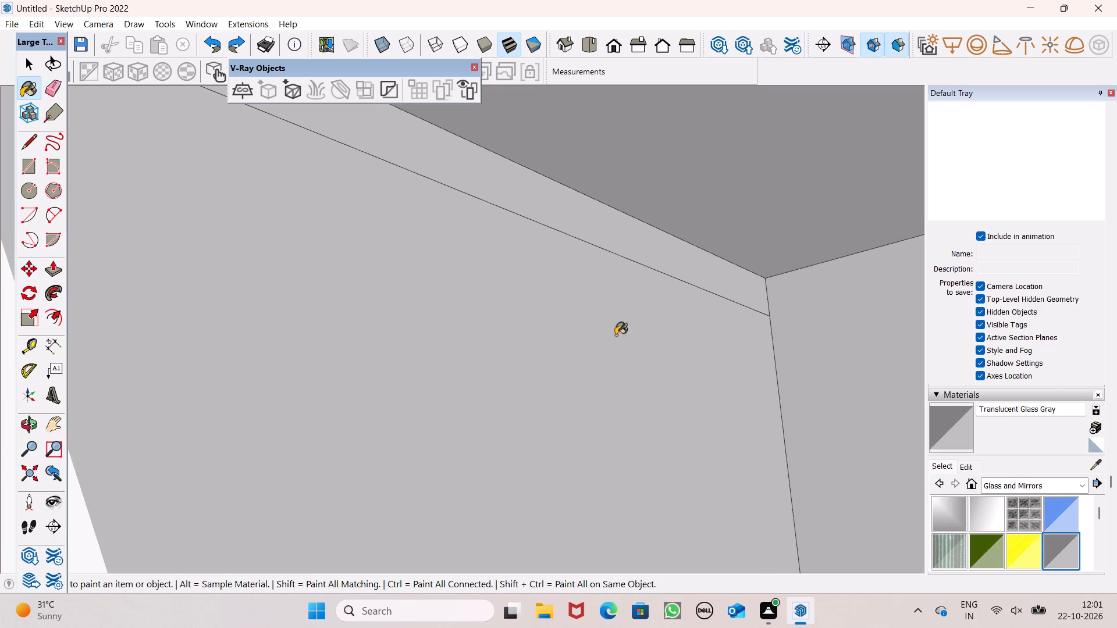
Pull the long bluish wall face of the storey below the top one outward 1' 4 3/4".
{"action": "middle_click_drag", "start_coordinate": [301, 365], "coordinate": [849, 481]}
{"action": "scroll", "coordinate": [503, 406], "scroll_direction": "down", "scroll_amount": 5}
{"action": "middle_click_drag", "start_coordinate": [336, 419], "coordinate": [732, 419]}
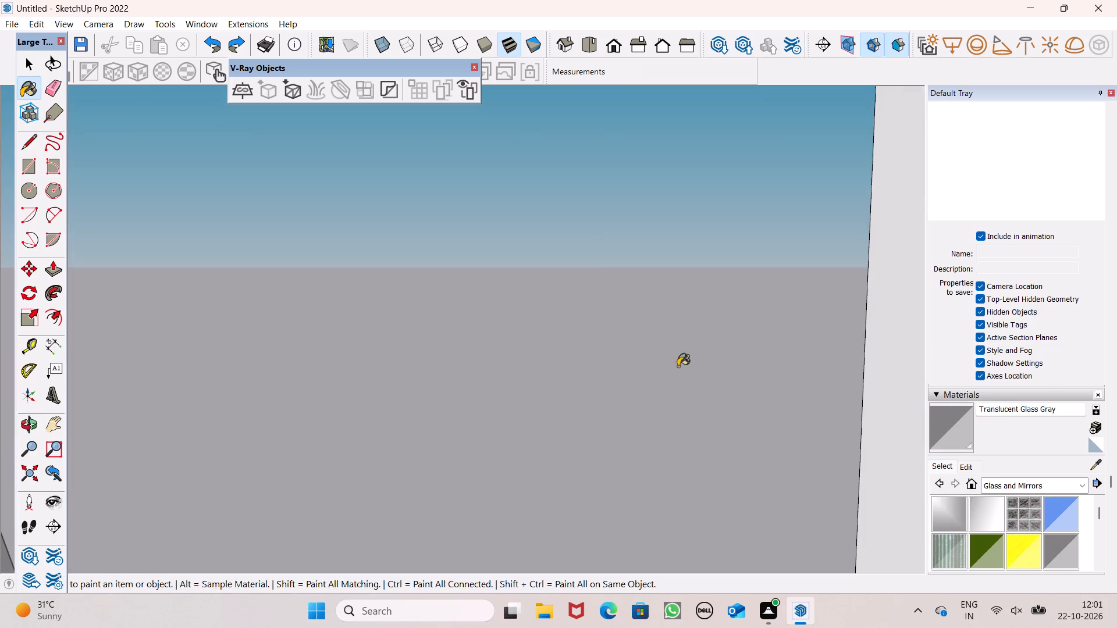
{"action": "left_click", "coordinate": [611, 47]}
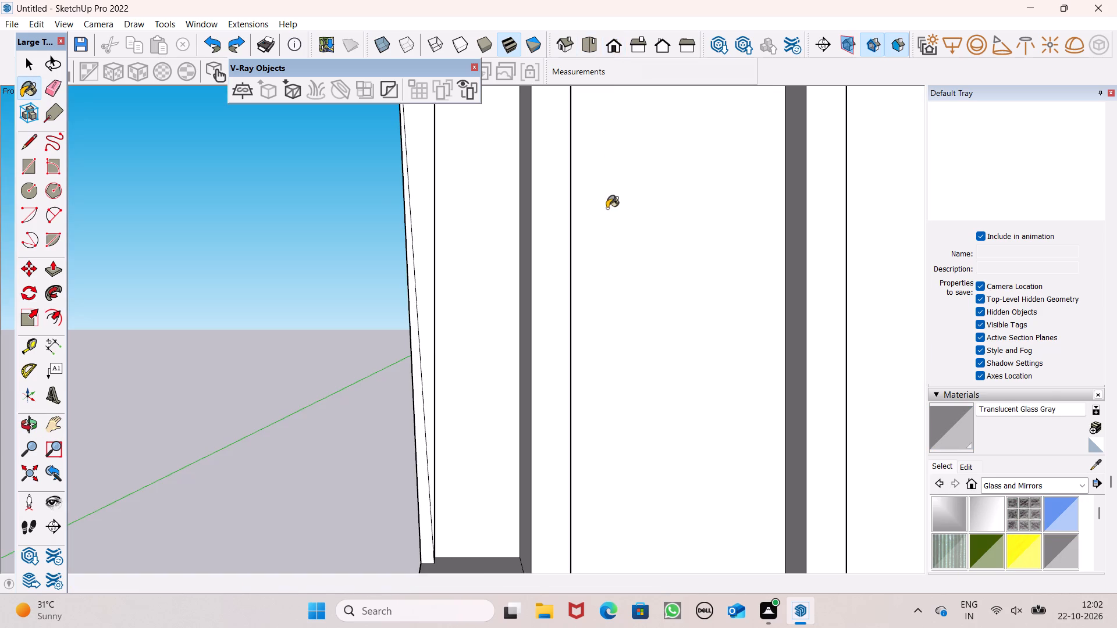
{"action": "scroll", "coordinate": [613, 242], "scroll_direction": "down", "scroll_amount": 6}
{"action": "scroll", "coordinate": [413, 311], "scroll_direction": "down", "scroll_amount": 5}
{"action": "middle_click_drag", "start_coordinate": [402, 361], "coordinate": [211, 406]}
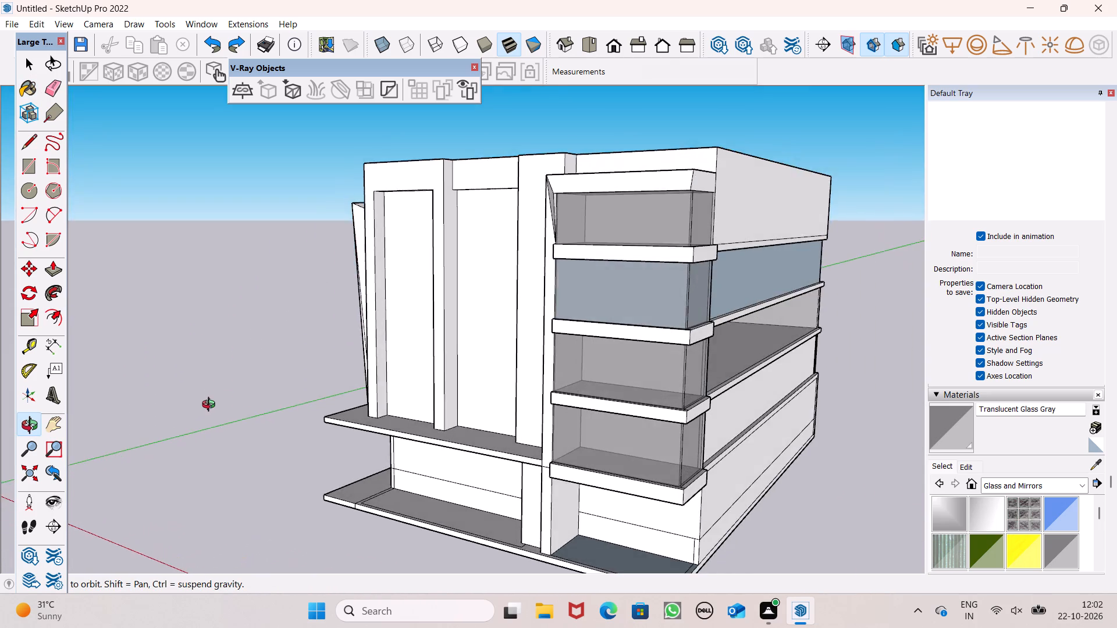
{"action": "middle_click_drag", "start_coordinate": [211, 406], "coordinate": [0, 425]}
{"action": "scroll", "coordinate": [256, 369], "scroll_direction": "up", "scroll_amount": 1}
{"action": "middle_click_drag", "start_coordinate": [256, 369], "coordinate": [138, 369]}
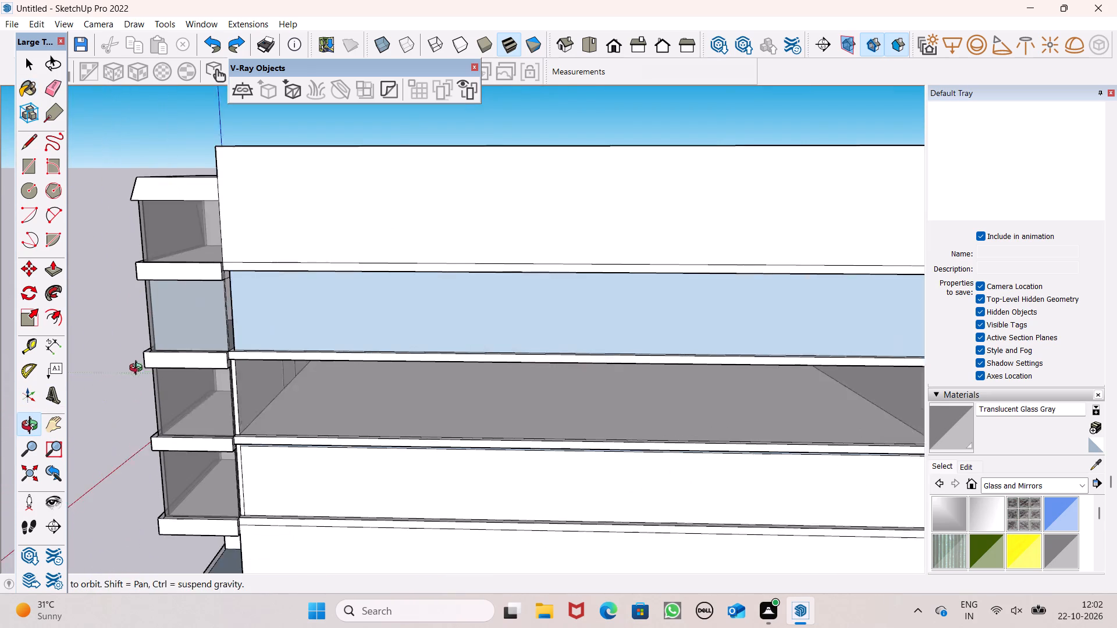
{"action": "middle_click_drag", "start_coordinate": [138, 369], "coordinate": [120, 365]}
{"action": "left_click", "coordinate": [51, 265]}
{"action": "scroll", "coordinate": [187, 265], "scroll_direction": "up", "scroll_amount": 6}
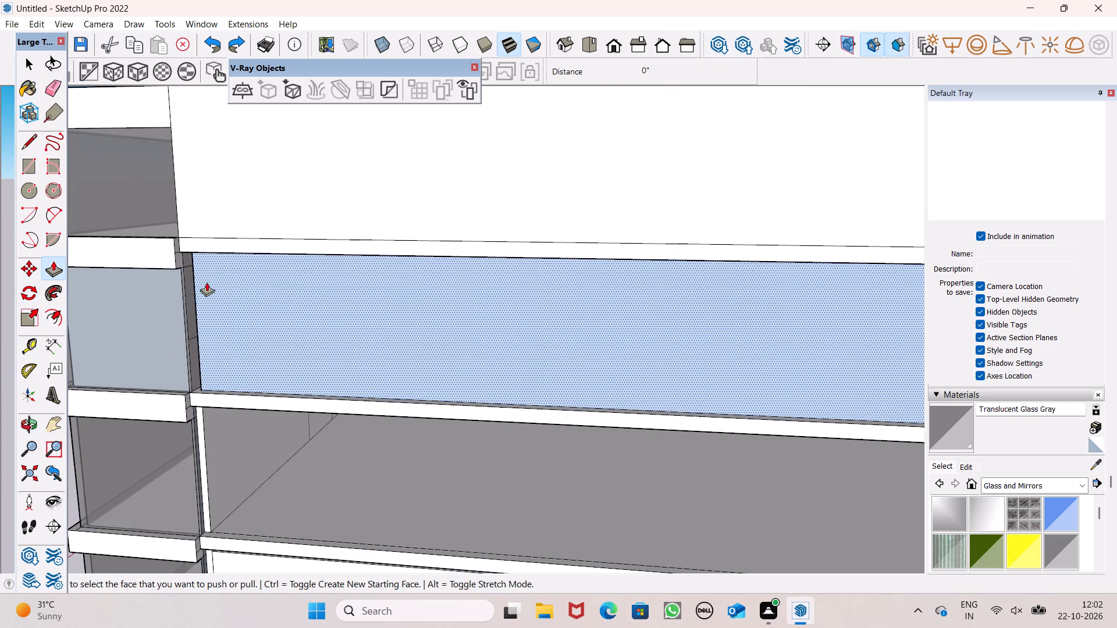
{"action": "scroll", "coordinate": [207, 282], "scroll_direction": "up", "scroll_amount": 1}
{"action": "left_click_drag", "start_coordinate": [213, 320], "coordinate": [212, 338]}
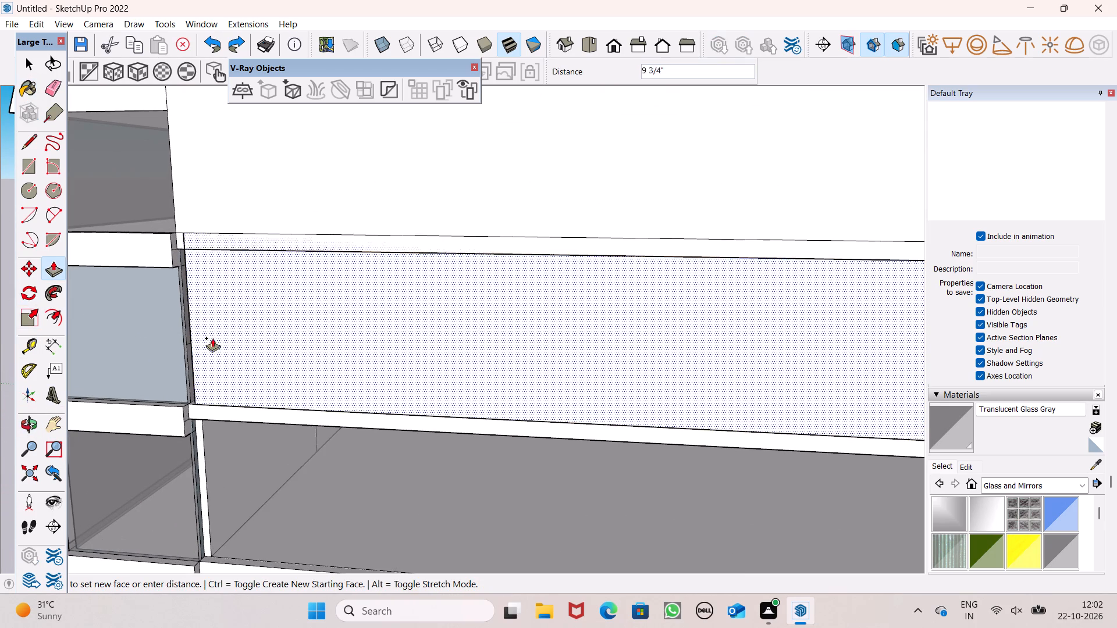
{"action": "left_click_drag", "start_coordinate": [212, 338], "coordinate": [156, 231]}
Pull that storey's long wall face outward a further 10 11/16", toward the outer face of the corner bay's slab band.
{"action": "middle_click_drag", "start_coordinate": [199, 301], "coordinate": [233, 374]}
{"action": "scroll", "coordinate": [199, 301], "scroll_direction": "up", "scroll_amount": 1}
{"action": "scroll", "coordinate": [208, 366], "scroll_direction": "up", "scroll_amount": 7}
{"action": "scroll", "coordinate": [170, 319], "scroll_direction": "up", "scroll_amount": 7}
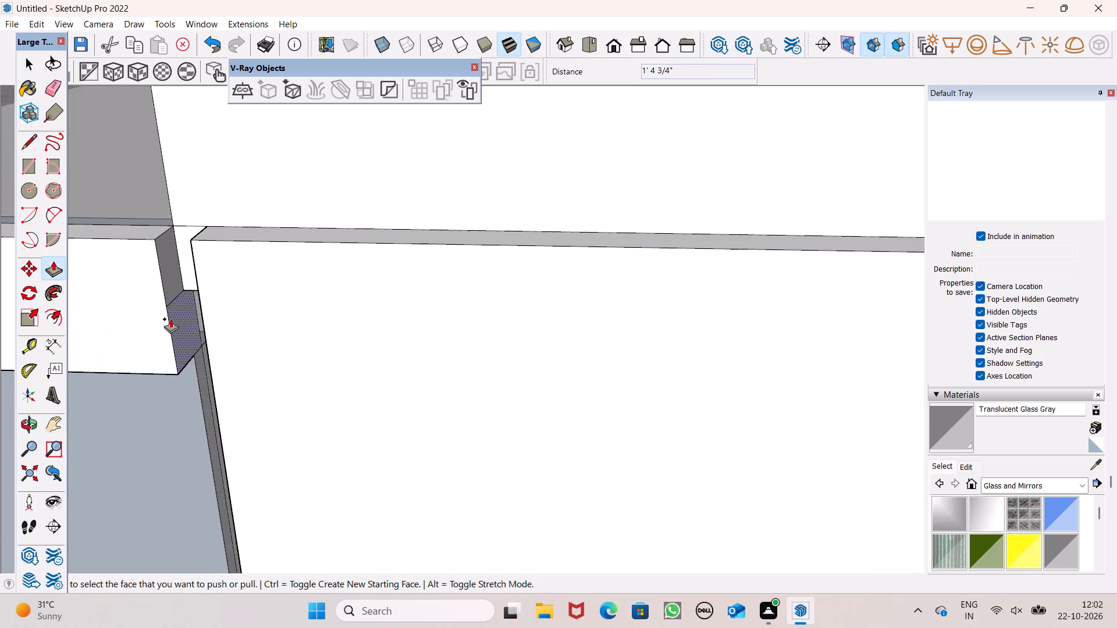
{"action": "left_click_drag", "start_coordinate": [215, 318], "coordinate": [165, 327]}
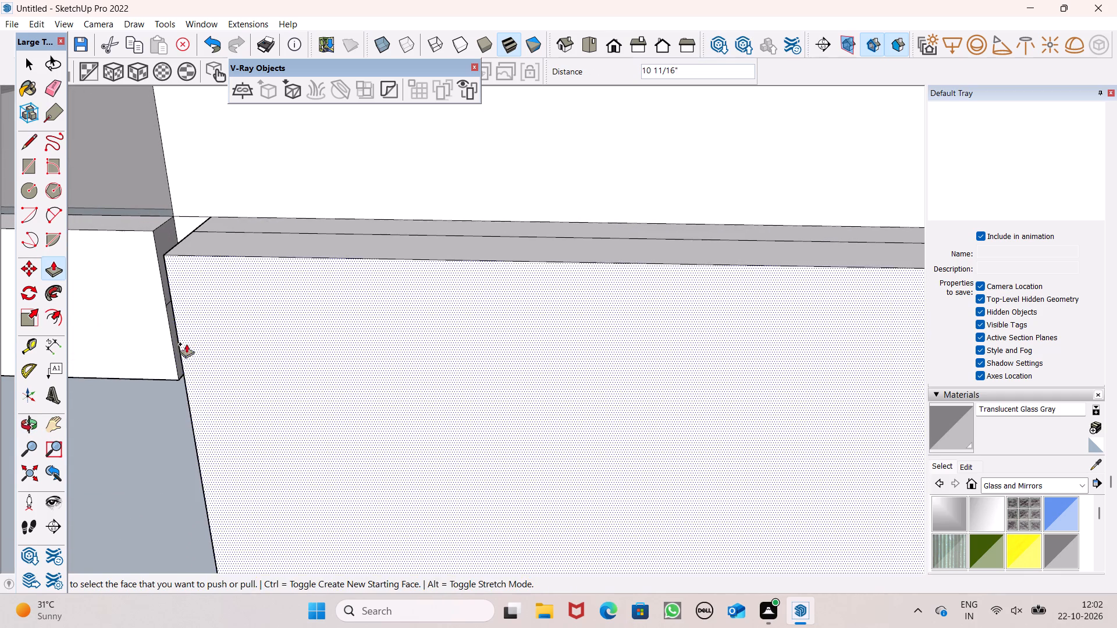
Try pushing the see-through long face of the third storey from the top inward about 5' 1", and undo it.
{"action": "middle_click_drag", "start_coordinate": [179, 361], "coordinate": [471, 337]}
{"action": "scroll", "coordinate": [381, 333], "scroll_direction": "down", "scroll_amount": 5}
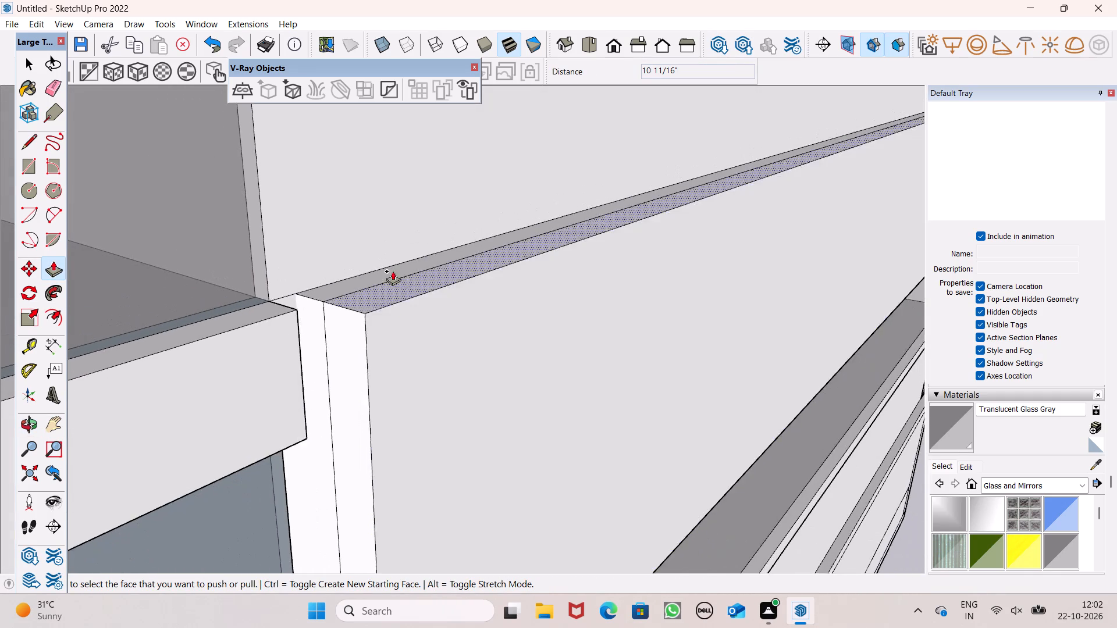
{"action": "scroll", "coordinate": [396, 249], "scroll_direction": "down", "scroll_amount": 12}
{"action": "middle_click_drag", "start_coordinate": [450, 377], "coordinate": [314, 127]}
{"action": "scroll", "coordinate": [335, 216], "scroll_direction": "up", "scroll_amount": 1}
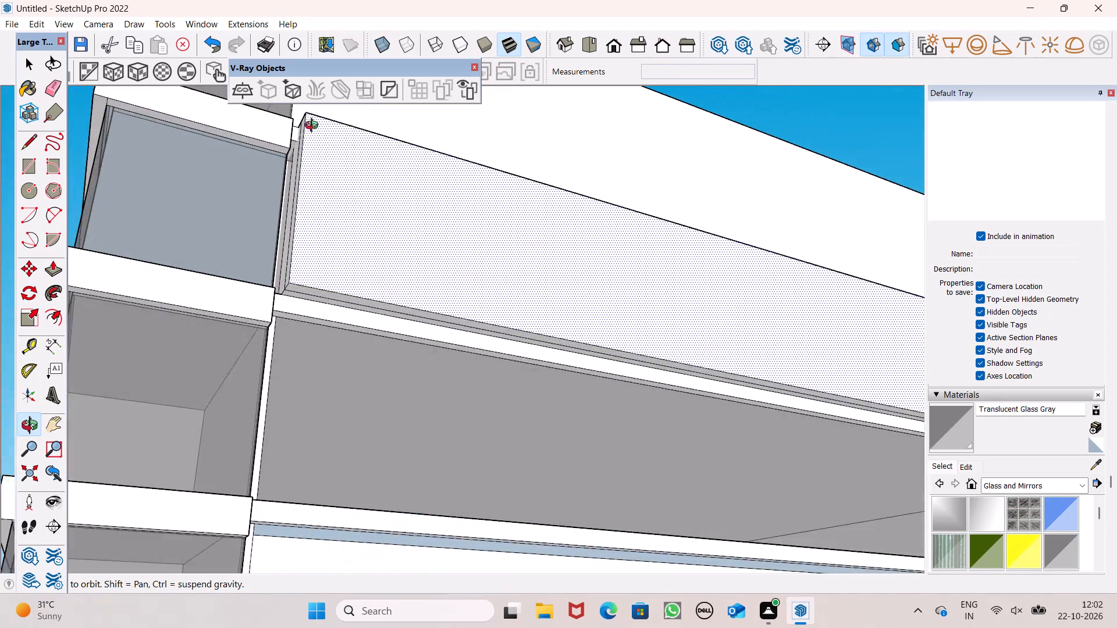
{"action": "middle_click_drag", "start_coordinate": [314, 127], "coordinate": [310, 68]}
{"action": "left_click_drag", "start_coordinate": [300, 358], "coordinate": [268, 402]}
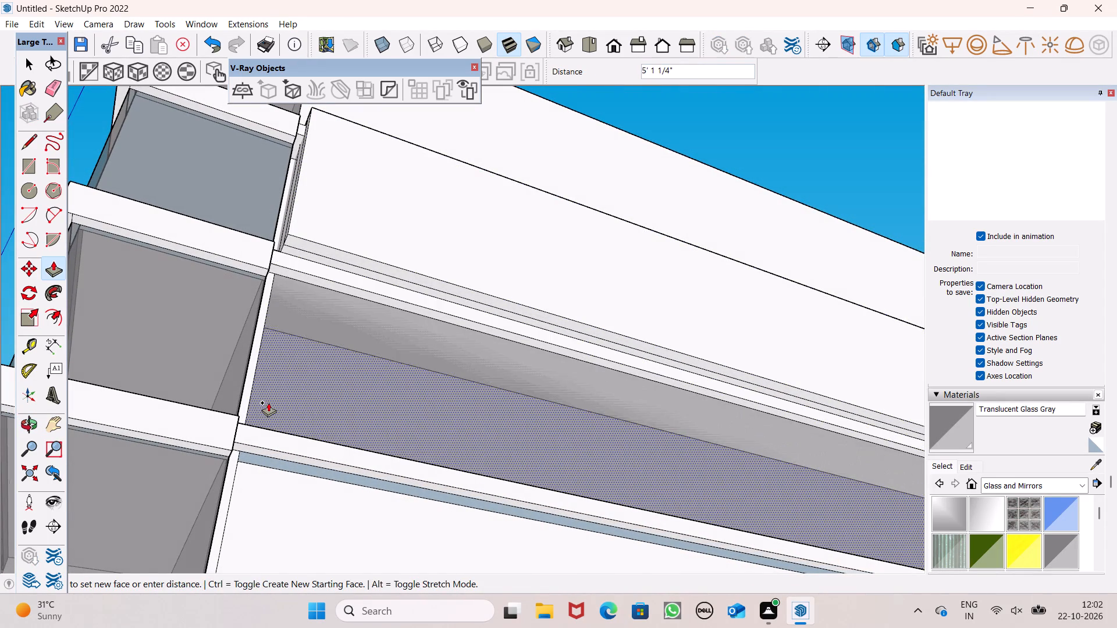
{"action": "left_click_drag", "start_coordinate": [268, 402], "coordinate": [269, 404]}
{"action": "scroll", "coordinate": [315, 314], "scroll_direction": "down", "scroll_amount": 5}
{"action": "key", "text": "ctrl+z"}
Examine the long side wall's storeys and their junction with the corner bay from several angles.
{"action": "middle_click_drag", "start_coordinate": [363, 341], "coordinate": [397, 549]}
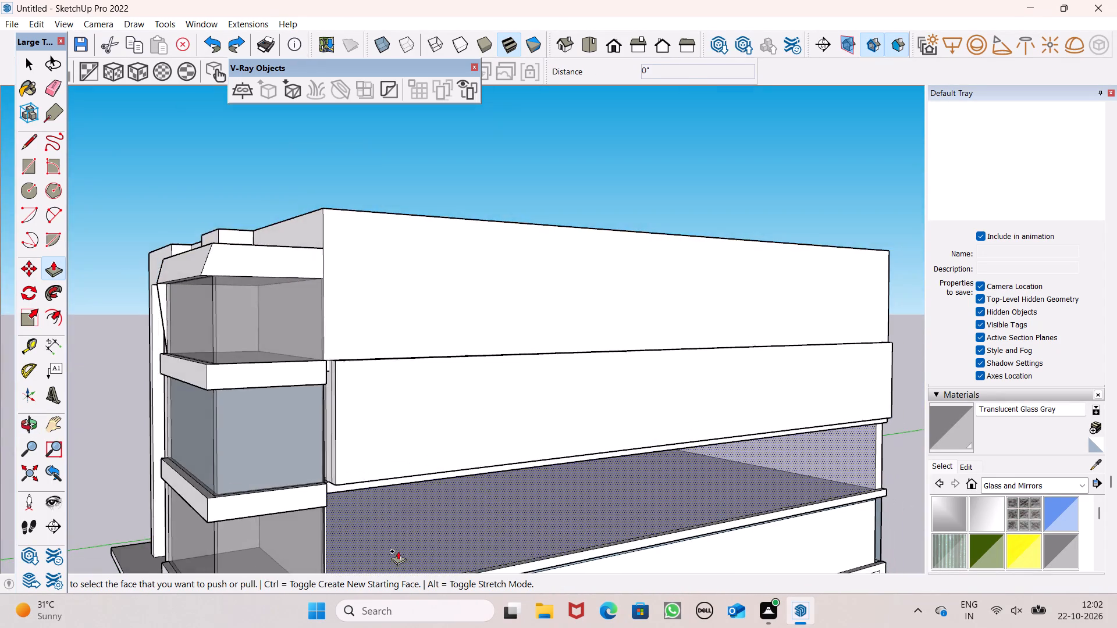
{"action": "scroll", "coordinate": [394, 322], "scroll_direction": "down", "scroll_amount": 5}
{"action": "scroll", "coordinate": [450, 515], "scroll_direction": "up", "scroll_amount": 1}
{"action": "middle_click_drag", "start_coordinate": [451, 505], "coordinate": [462, 452]}
{"action": "middle_click_drag", "start_coordinate": [418, 397], "coordinate": [424, 398]}
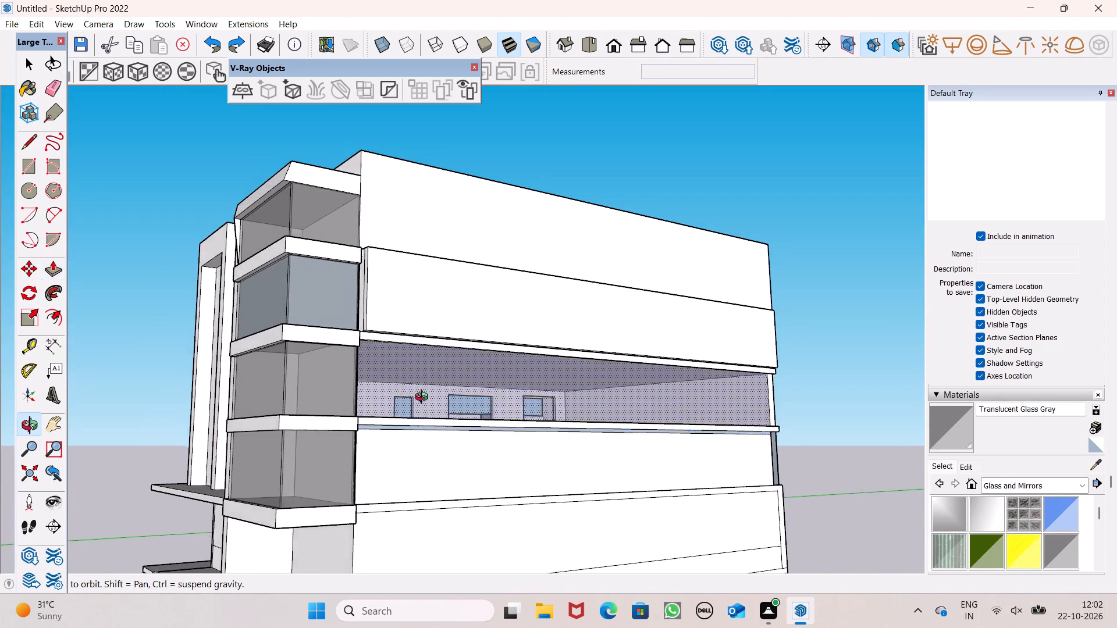
{"action": "middle_click_drag", "start_coordinate": [424, 398], "coordinate": [432, 418]}
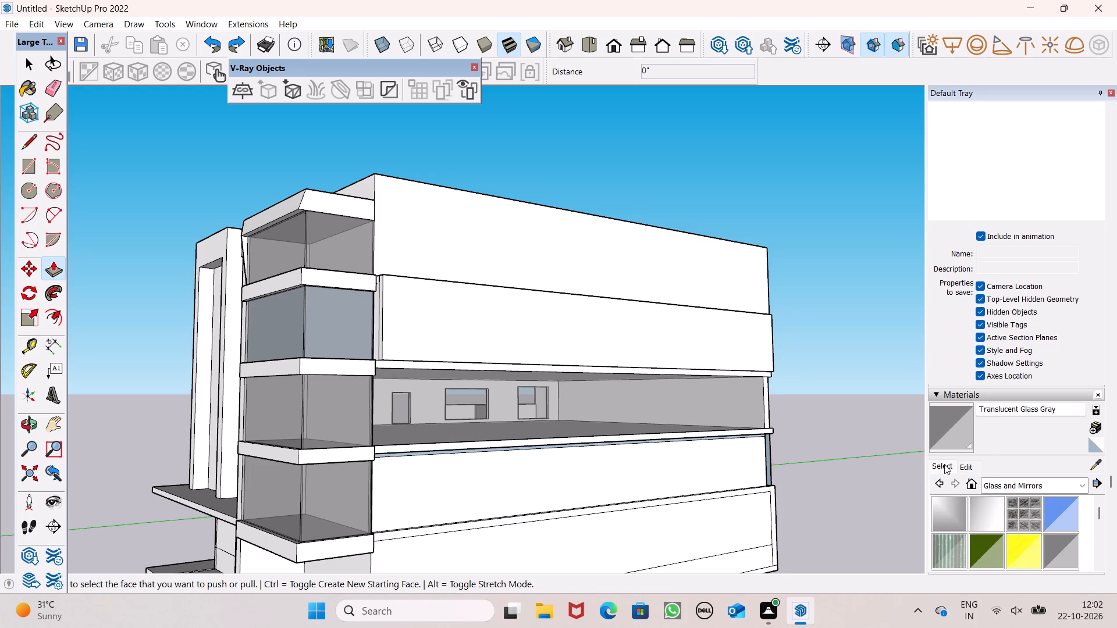
{"action": "left_click", "coordinate": [940, 465]}
{"action": "left_click", "coordinate": [949, 470]}
{"action": "middle_click_drag", "start_coordinate": [525, 544], "coordinate": [320, 532]}
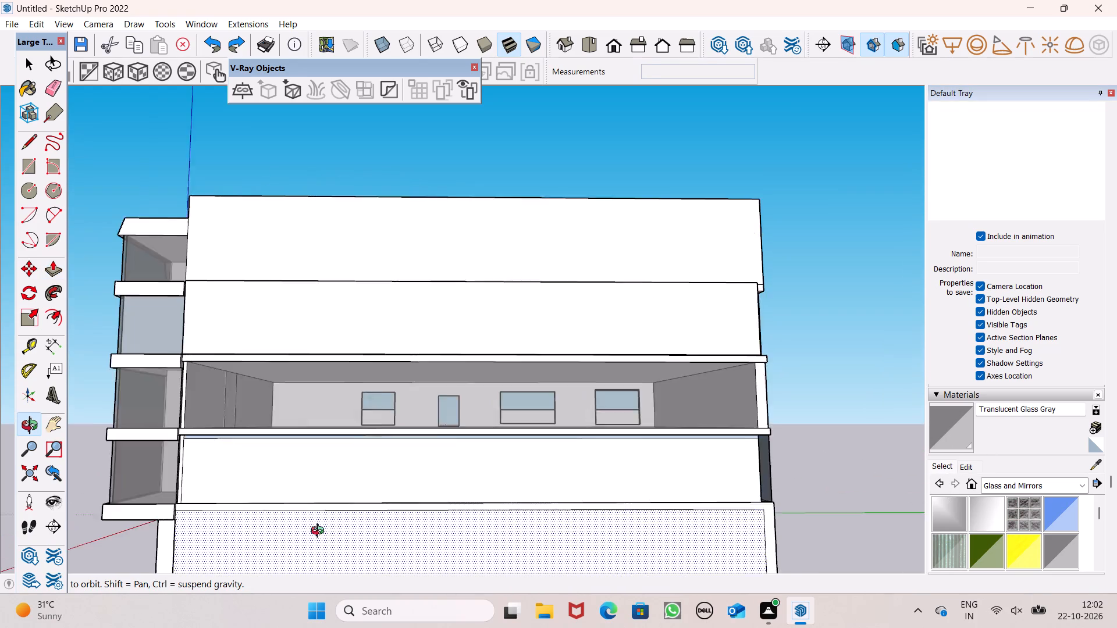
{"action": "middle_click_drag", "start_coordinate": [320, 532], "coordinate": [220, 535]}
{"action": "scroll", "coordinate": [220, 548], "scroll_direction": "up", "scroll_amount": 1}
{"action": "scroll", "coordinate": [141, 411], "scroll_direction": "up", "scroll_amount": 8}
{"action": "middle_click_drag", "start_coordinate": [243, 383], "coordinate": [412, 427]}
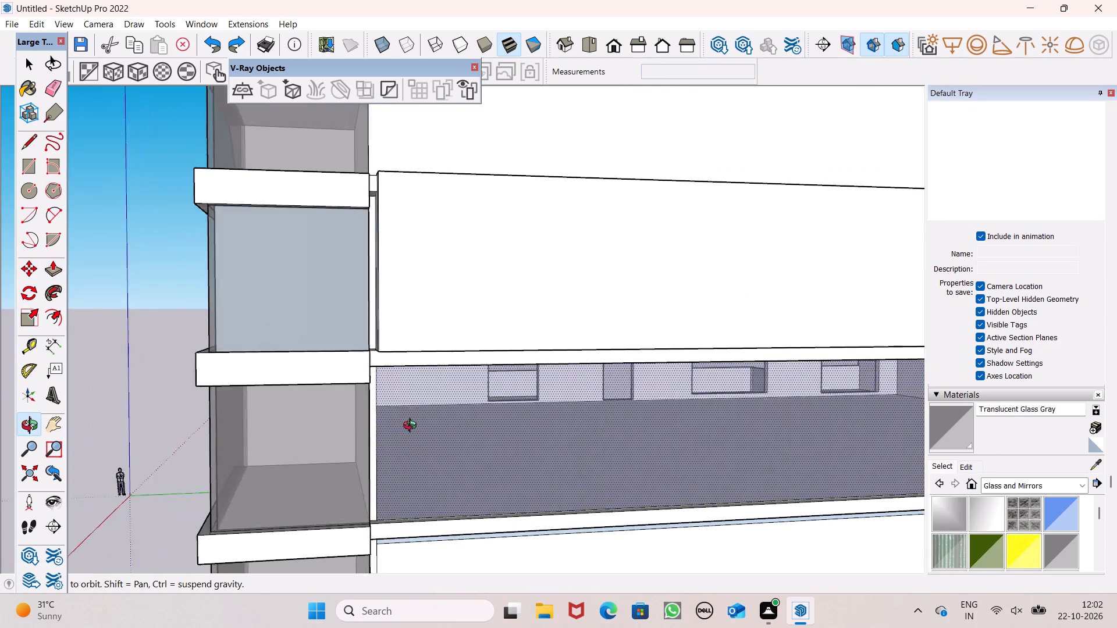
{"action": "middle_click_drag", "start_coordinate": [412, 427], "coordinate": [365, 396]}
{"action": "scroll", "coordinate": [546, 430], "scroll_direction": "down", "scroll_amount": 3}
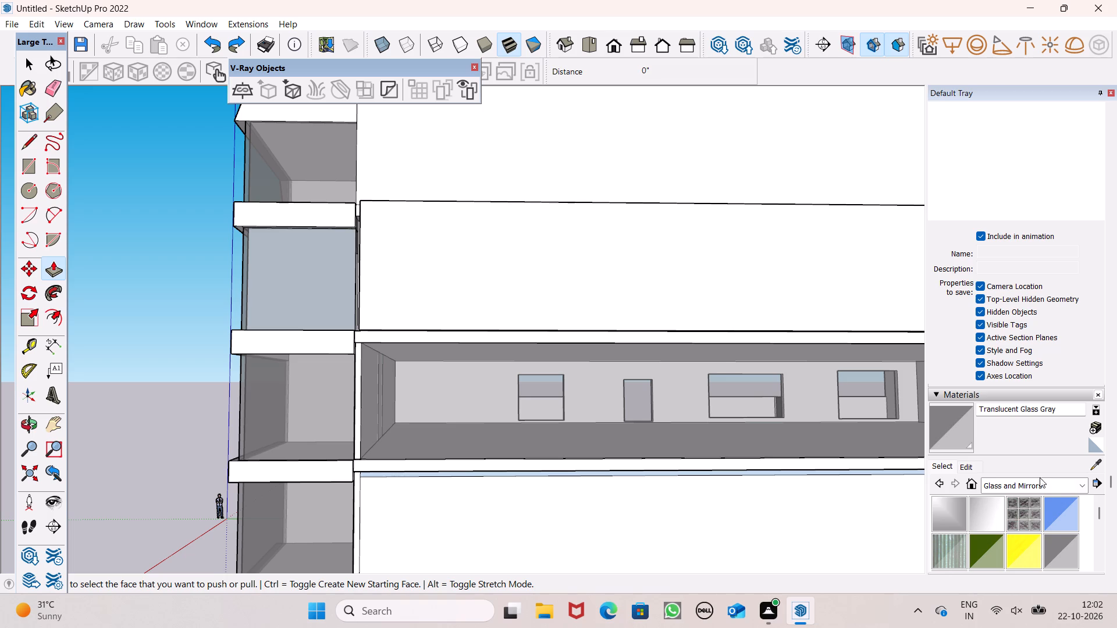
Paint the see-through long face of the third storey from the top with Color M00 from the Colors collection.
{"action": "left_click", "coordinate": [1051, 488]}
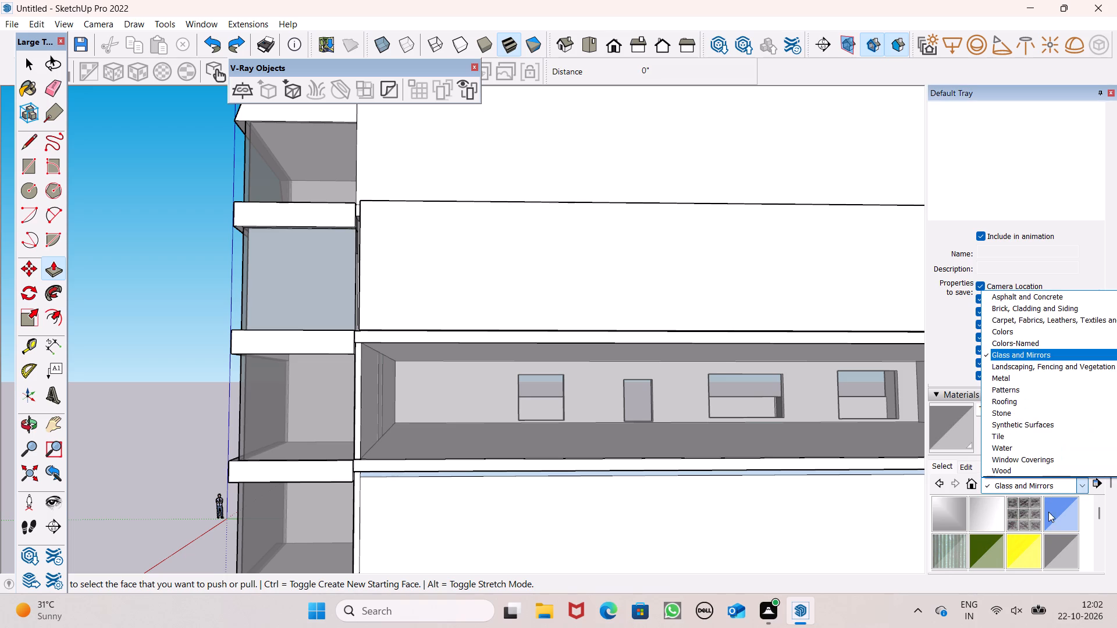
{"action": "left_click", "coordinate": [1007, 329]}
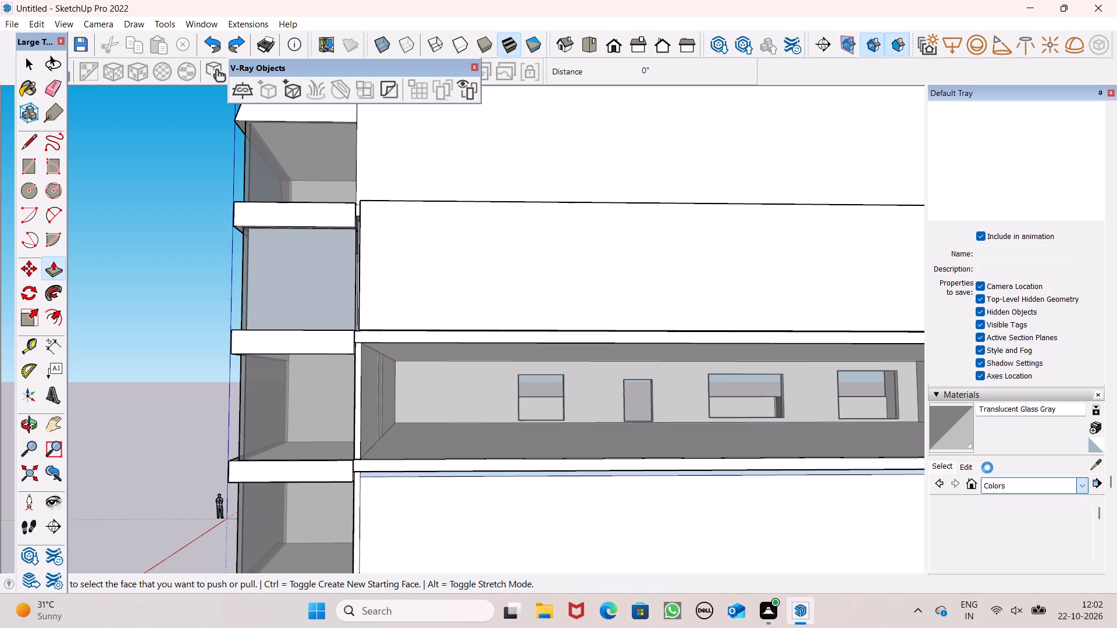
{"action": "scroll", "coordinate": [987, 468], "scroll_direction": "down", "scroll_amount": 14}
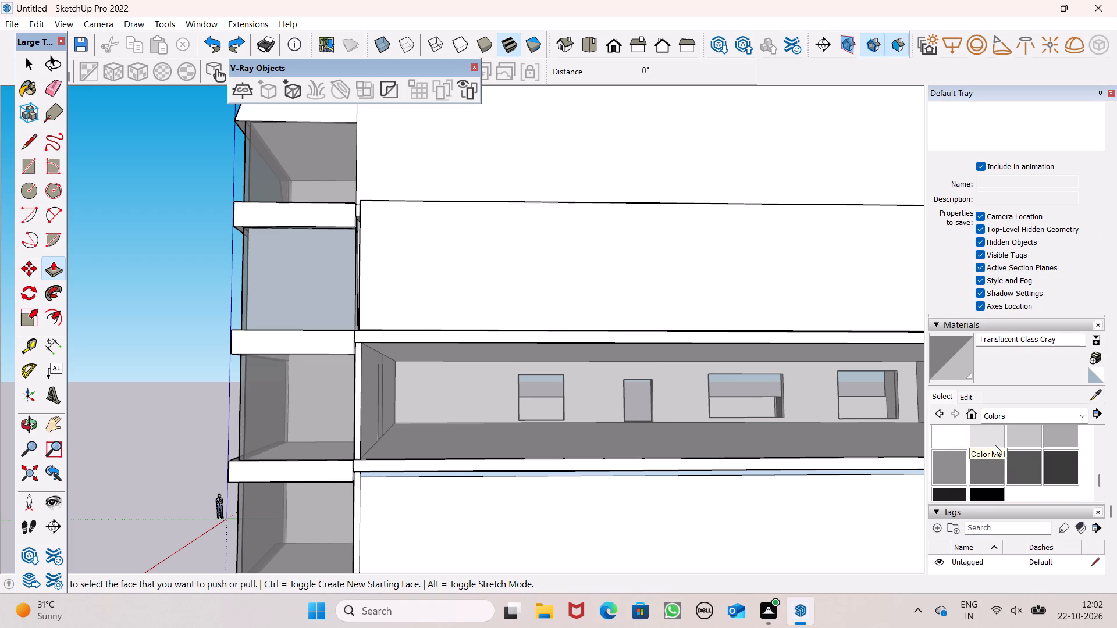
{"action": "scroll", "coordinate": [995, 445], "scroll_direction": "down", "scroll_amount": 1}
{"action": "scroll", "coordinate": [965, 447], "scroll_direction": "up", "scroll_amount": 2}
{"action": "left_click", "coordinate": [966, 498]}
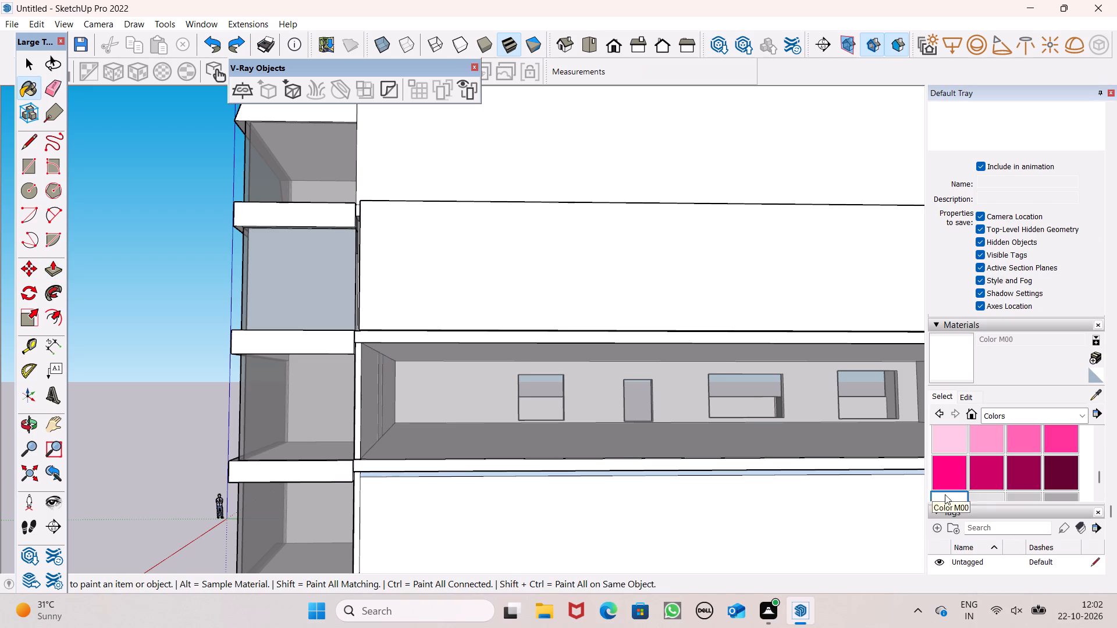
{"action": "left_click", "coordinate": [632, 431]}
{"action": "key", "text": "space"}
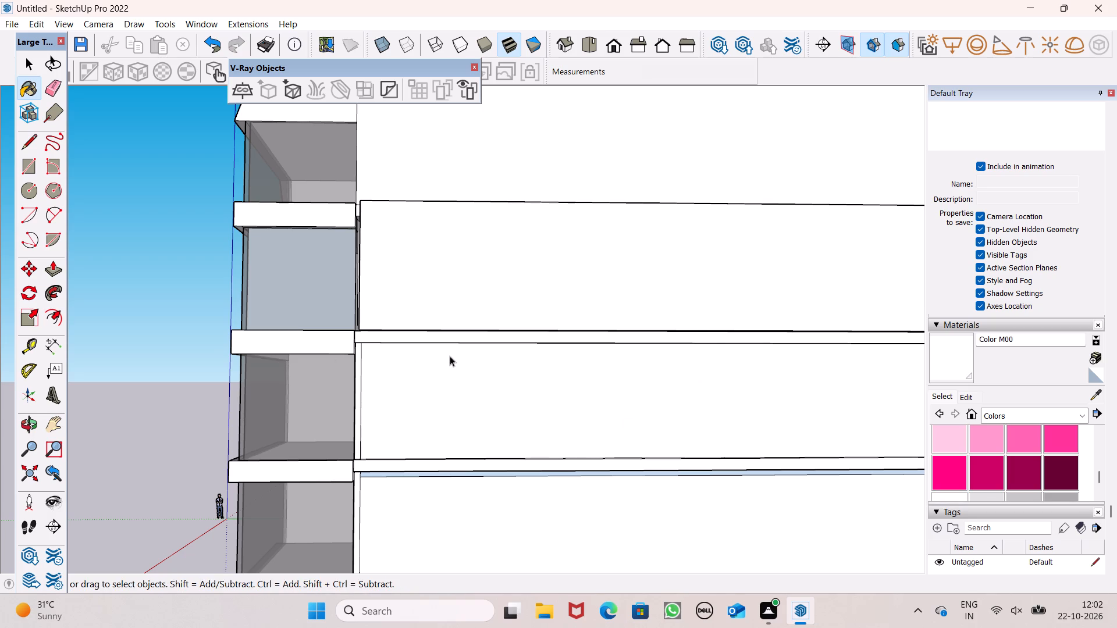
Pull the narrow vertical strip beside the corner bay on the third storey outward 5", a further 4", and once more toward the bay's edge.
{"action": "middle_click_drag", "start_coordinate": [457, 352], "coordinate": [317, 319]}
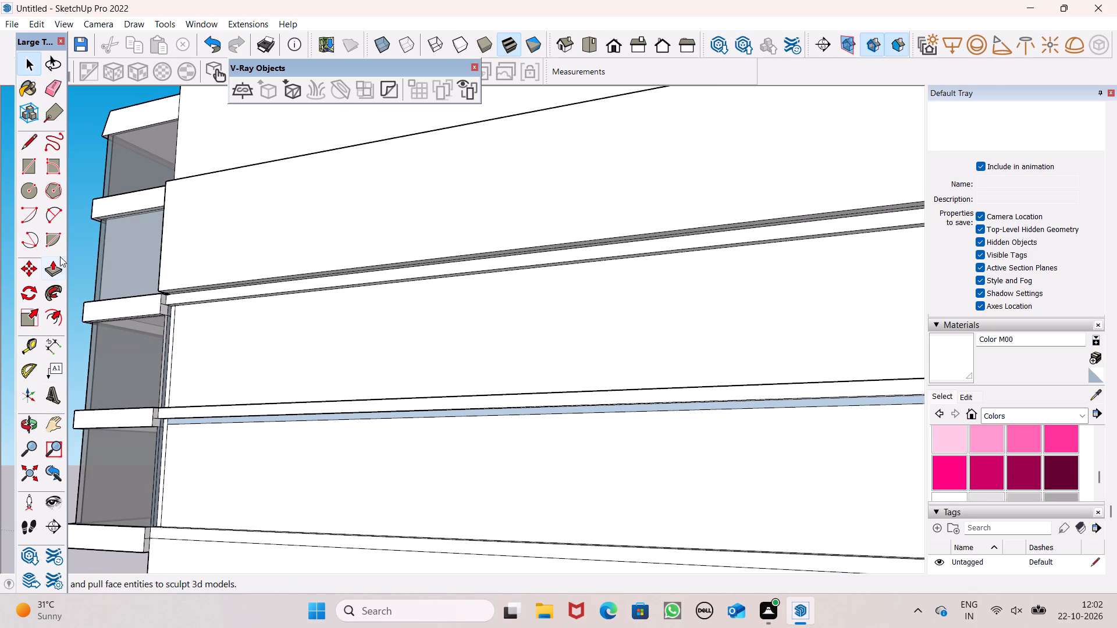
{"action": "left_click", "coordinate": [47, 267]}
{"action": "scroll", "coordinate": [120, 331], "scroll_direction": "up", "scroll_amount": 1}
{"action": "middle_click_drag", "start_coordinate": [121, 333], "coordinate": [232, 395]}
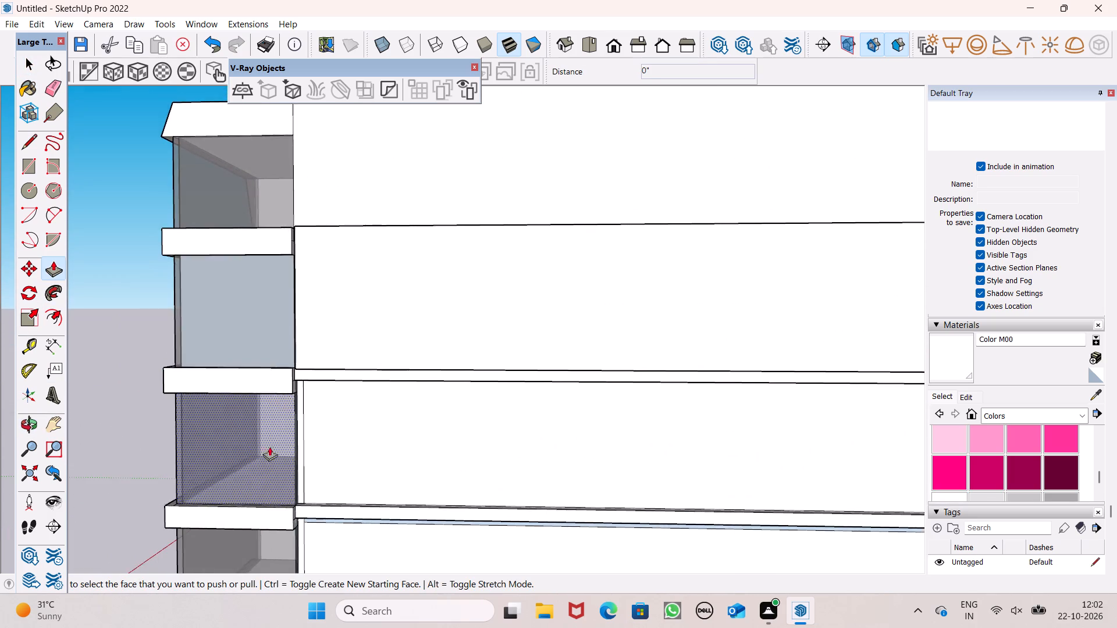
{"action": "scroll", "coordinate": [329, 470], "scroll_direction": "up", "scroll_amount": 7}
{"action": "scroll", "coordinate": [284, 391], "scroll_direction": "up", "scroll_amount": 4}
{"action": "scroll", "coordinate": [314, 283], "scroll_direction": "down", "scroll_amount": 6}
{"action": "middle_click_drag", "start_coordinate": [315, 304], "coordinate": [219, 355]}
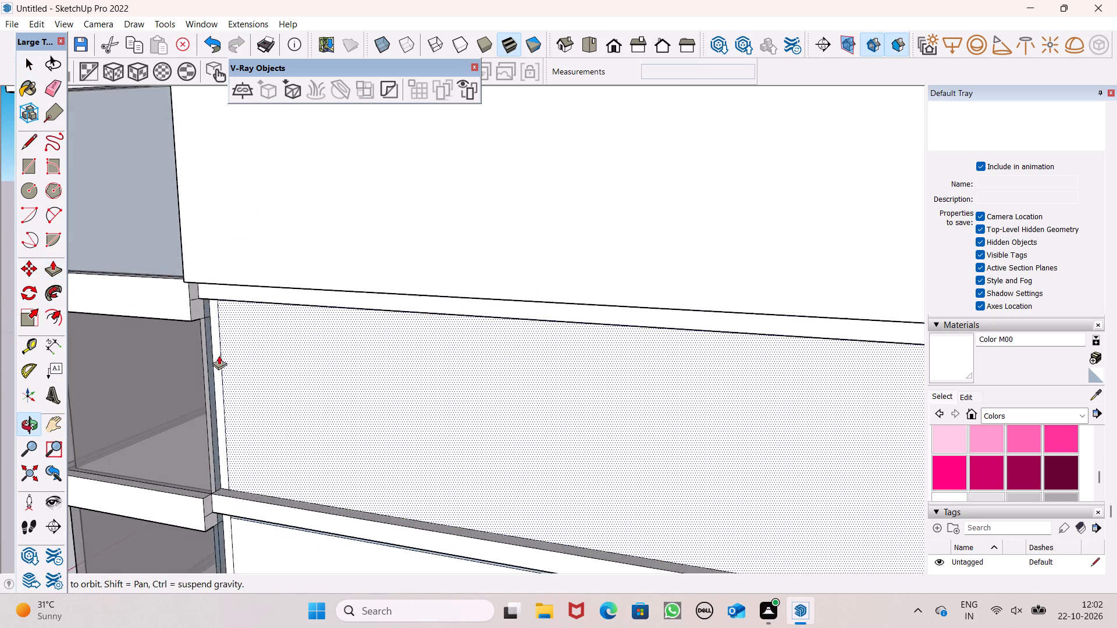
{"action": "scroll", "coordinate": [214, 345], "scroll_direction": "up", "scroll_amount": 5}
{"action": "left_click_drag", "start_coordinate": [212, 319], "coordinate": [178, 318]}
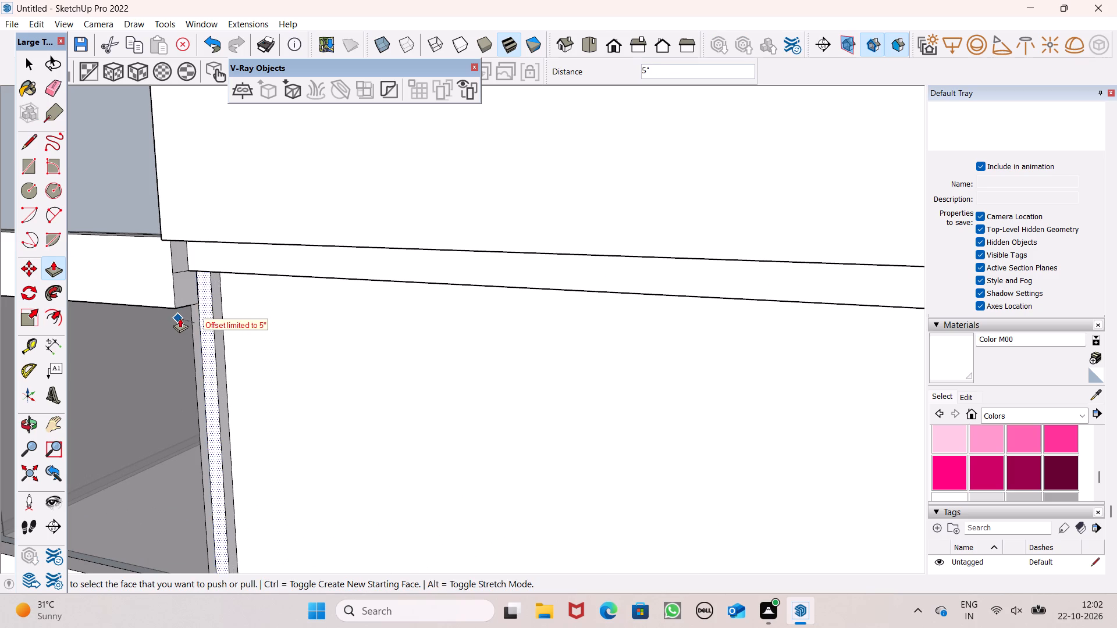
{"action": "left_click_drag", "start_coordinate": [205, 309], "coordinate": [183, 308]}
{"action": "left_click_drag", "start_coordinate": [198, 303], "coordinate": [197, 302]}
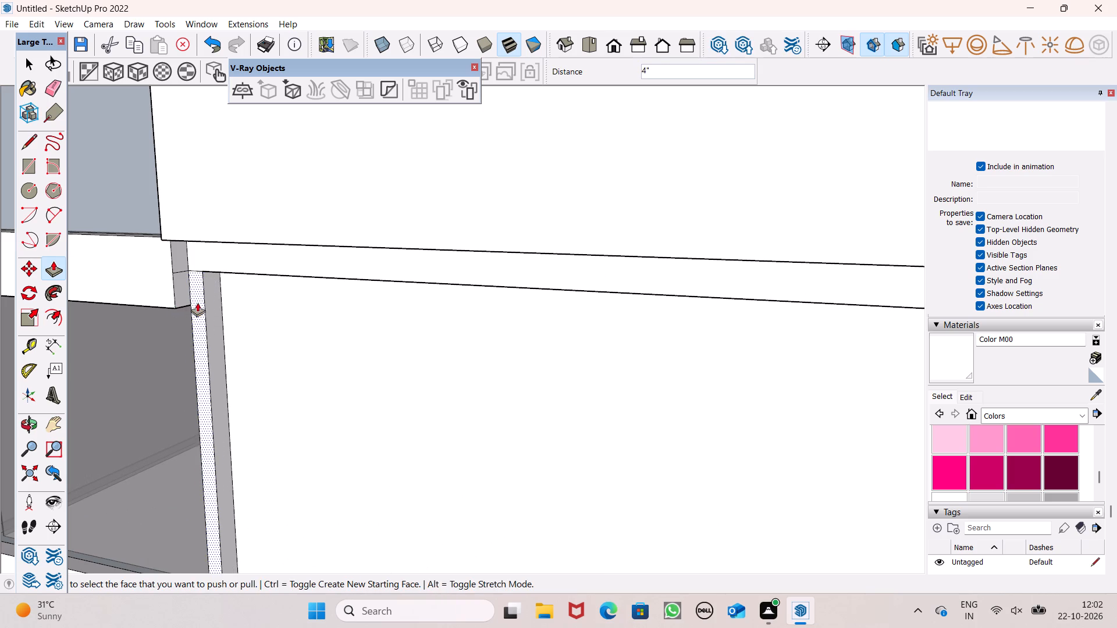
{"action": "left_click_drag", "start_coordinate": [197, 302], "coordinate": [179, 305]}
Pull the long slab band above the third storey's wall outward 7 3/4".
{"action": "left_click_drag", "start_coordinate": [217, 254], "coordinate": [196, 267]}
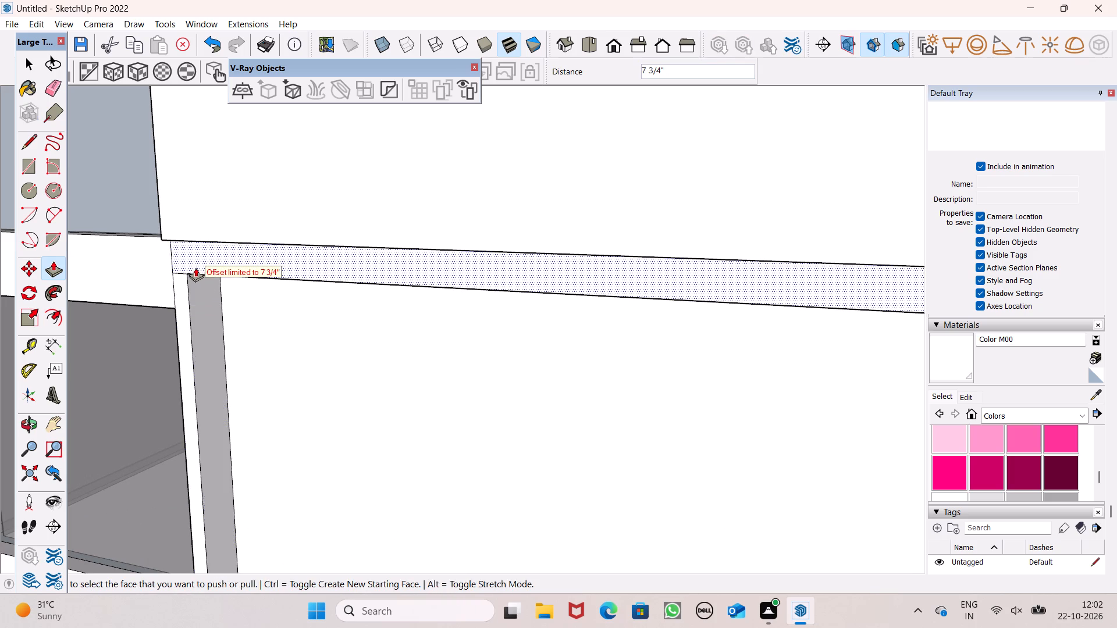
Pull the long wall face of the third storey from the top outward 1' 4 3/4".
{"action": "left_click_drag", "start_coordinate": [254, 354], "coordinate": [215, 365]}
{"action": "scroll", "coordinate": [276, 272], "scroll_direction": "down", "scroll_amount": 8}
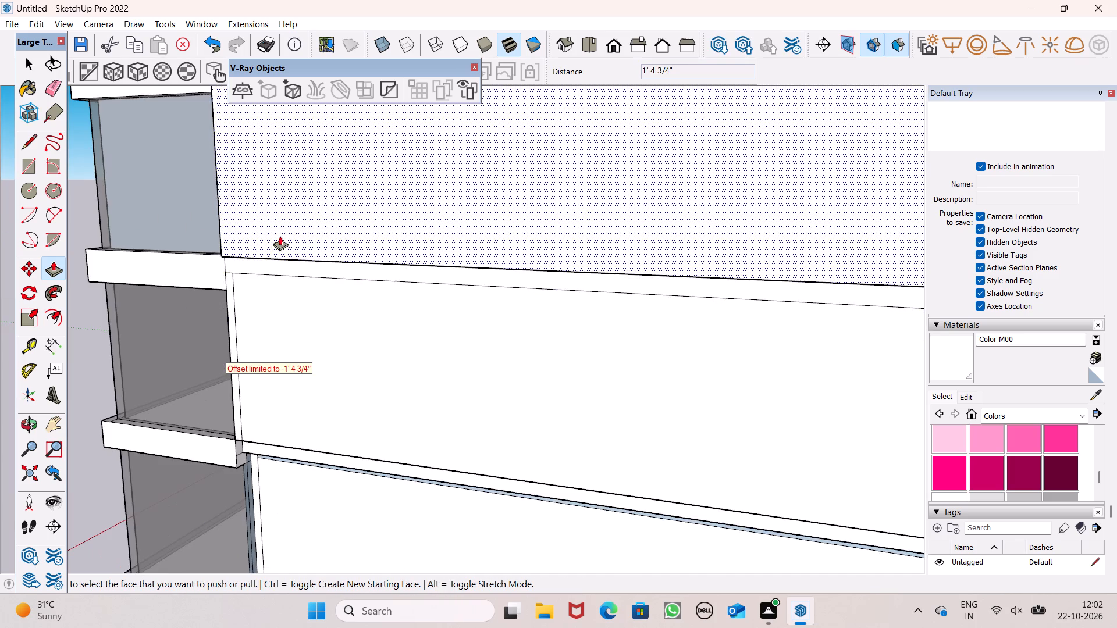
Push/pull the narrow vertical strip beside the corner bay on the second storey from the top by 2' 1 3/16" and by a further 7 3/4".
{"action": "scroll", "coordinate": [280, 235], "scroll_direction": "down", "scroll_amount": 5}
{"action": "middle_click_drag", "start_coordinate": [290, 264], "coordinate": [416, 342]}
{"action": "scroll", "coordinate": [421, 355], "scroll_direction": "up", "scroll_amount": 13}
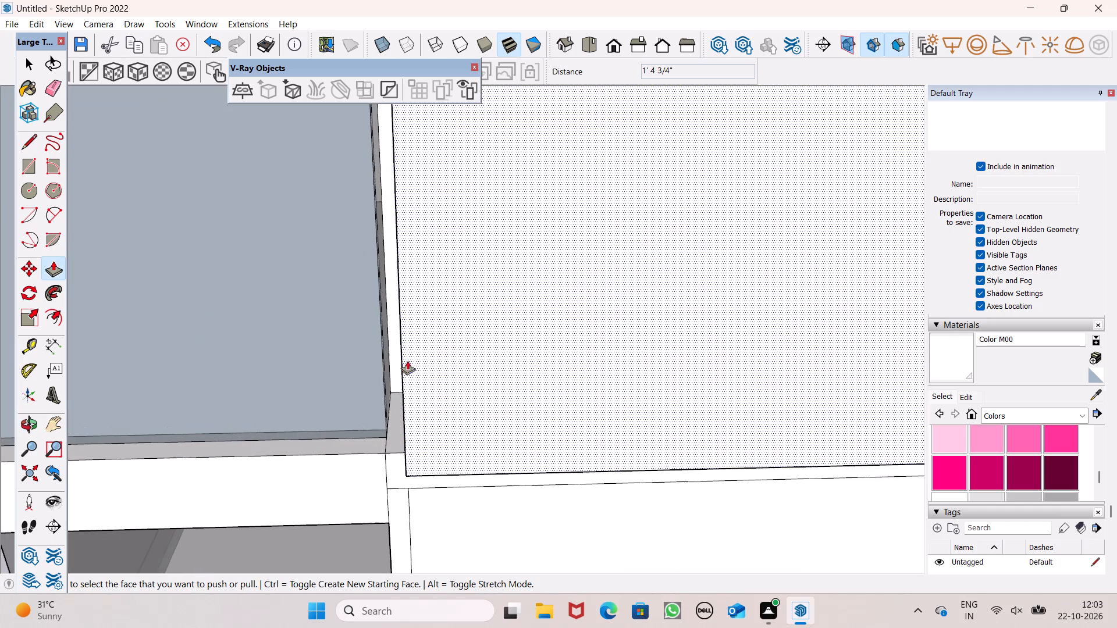
{"action": "left_click_drag", "start_coordinate": [394, 364], "coordinate": [400, 426]}
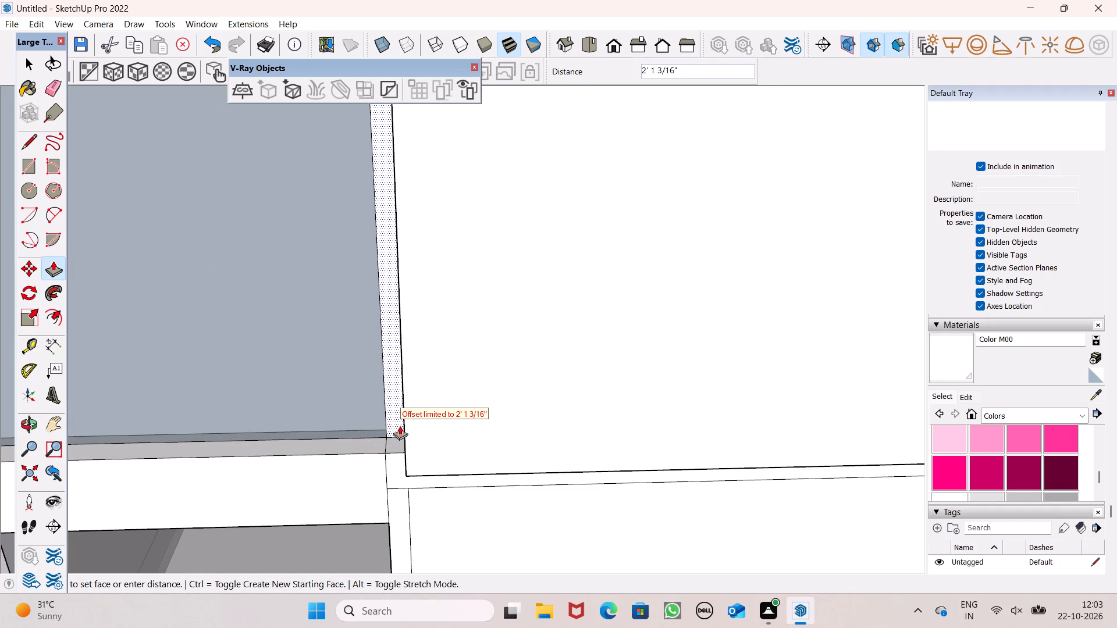
{"action": "left_click_drag", "start_coordinate": [400, 426], "coordinate": [400, 429]}
{"action": "left_click_drag", "start_coordinate": [396, 421], "coordinate": [412, 455]}
{"action": "scroll", "coordinate": [444, 373], "scroll_direction": "down", "scroll_amount": 7}
Pull the recessed long wall face of the second storey from the top outward 10 11/16".
{"action": "middle_click_drag", "start_coordinate": [500, 456], "coordinate": [654, 272]}
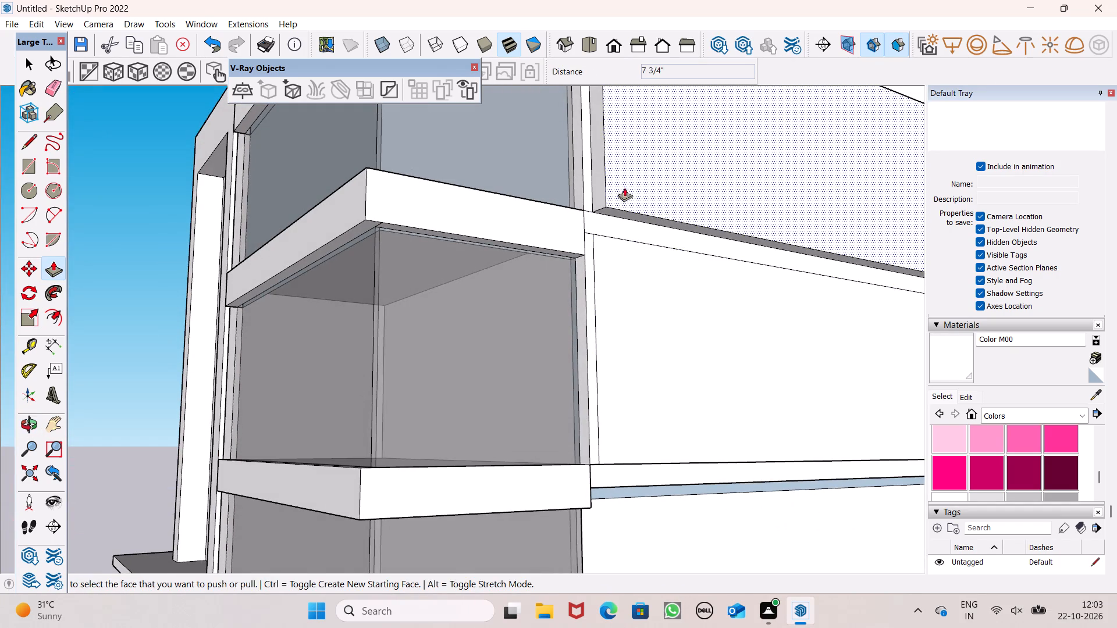
{"action": "left_click_drag", "start_coordinate": [620, 191], "coordinate": [600, 216]}
{"action": "scroll", "coordinate": [533, 269], "scroll_direction": "down", "scroll_amount": 4}
{"action": "scroll", "coordinate": [442, 227], "scroll_direction": "down", "scroll_amount": 6}
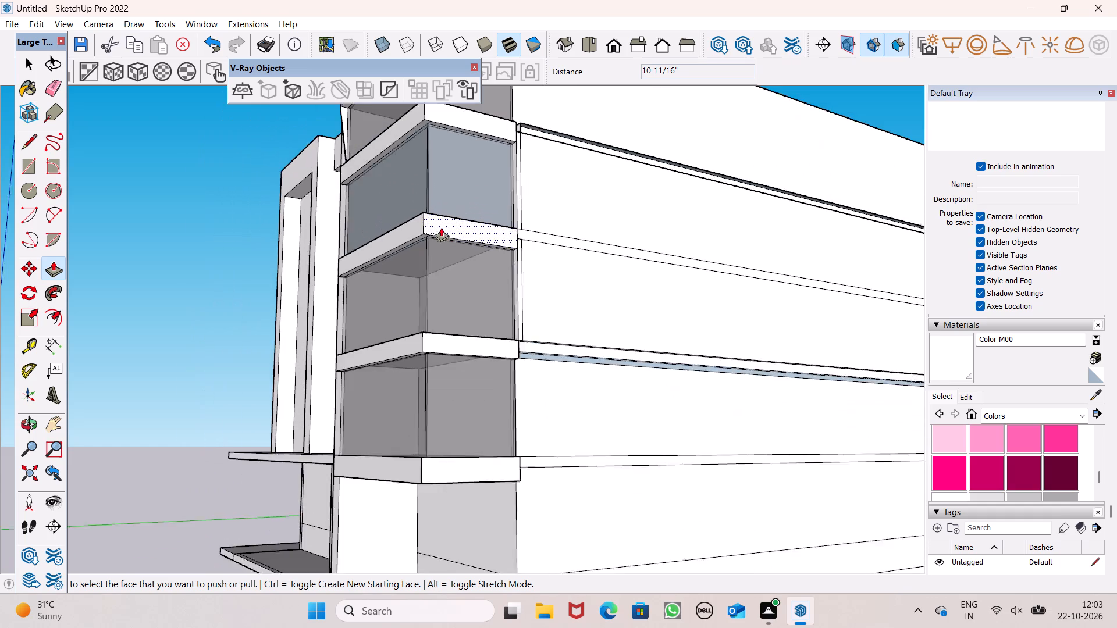
Pull the vertical strip beside the corner bay on the fourth storey from the top outward about 5", and once more toward the bay's edge.
{"action": "scroll", "coordinate": [557, 470], "scroll_direction": "up", "scroll_amount": 6}
{"action": "middle_click_drag", "start_coordinate": [511, 416], "coordinate": [390, 382]}
{"action": "middle_click_drag", "start_coordinate": [390, 382], "coordinate": [339, 383]}
{"action": "scroll", "coordinate": [326, 279], "scroll_direction": "up", "scroll_amount": 6}
{"action": "scroll", "coordinate": [370, 261], "scroll_direction": "up", "scroll_amount": 5}
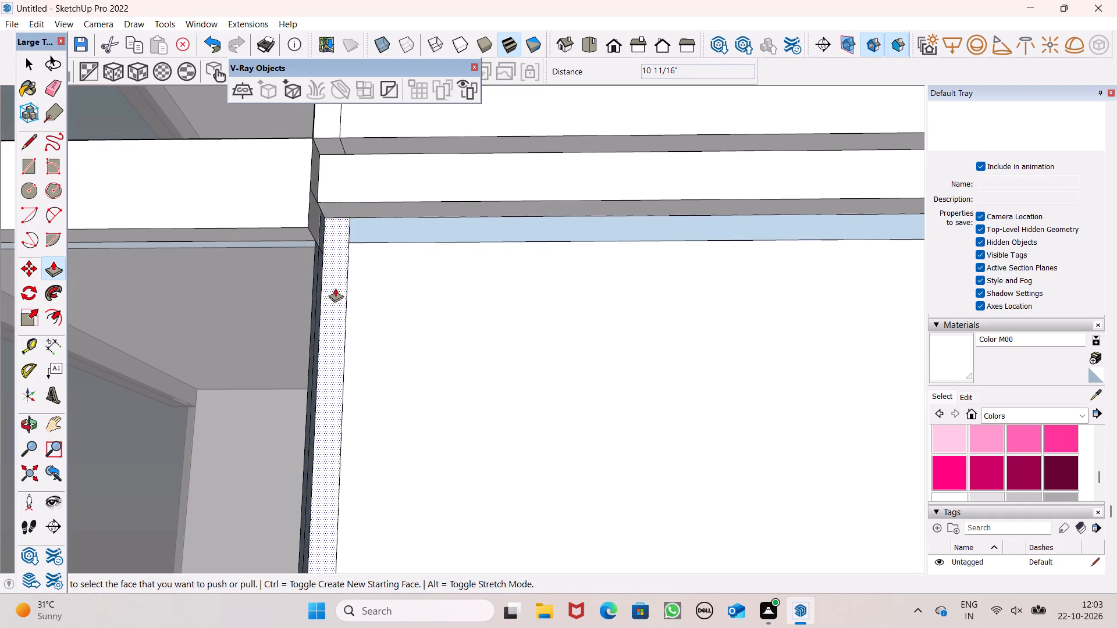
{"action": "middle_click_drag", "start_coordinate": [346, 284], "coordinate": [284, 288]}
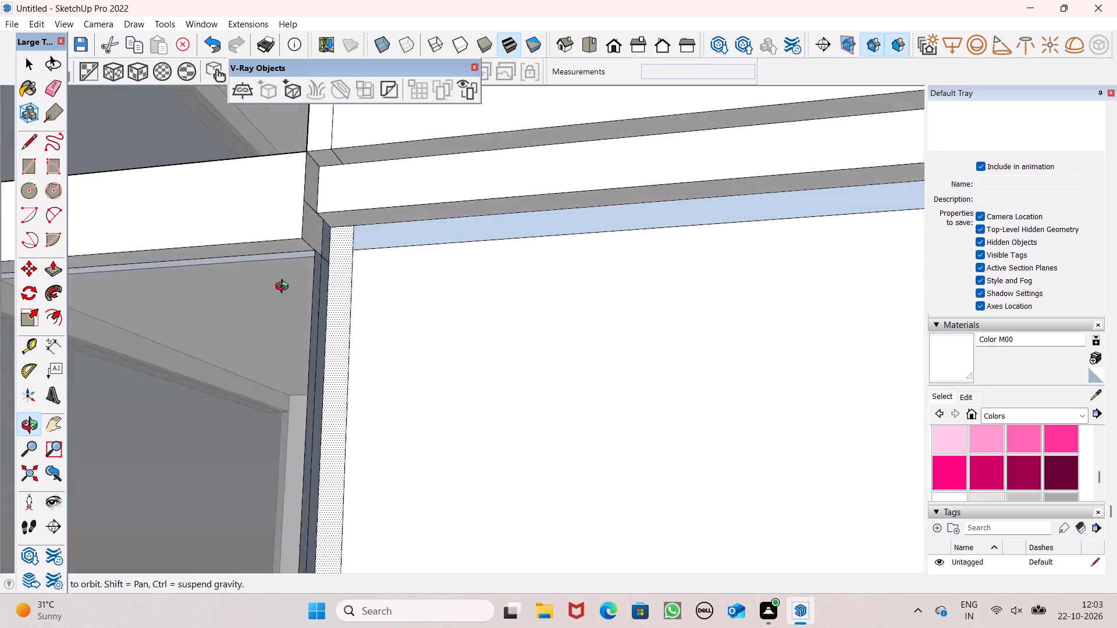
{"action": "middle_click_drag", "start_coordinate": [284, 288], "coordinate": [190, 394]}
{"action": "left_click_drag", "start_coordinate": [353, 241], "coordinate": [328, 249]}
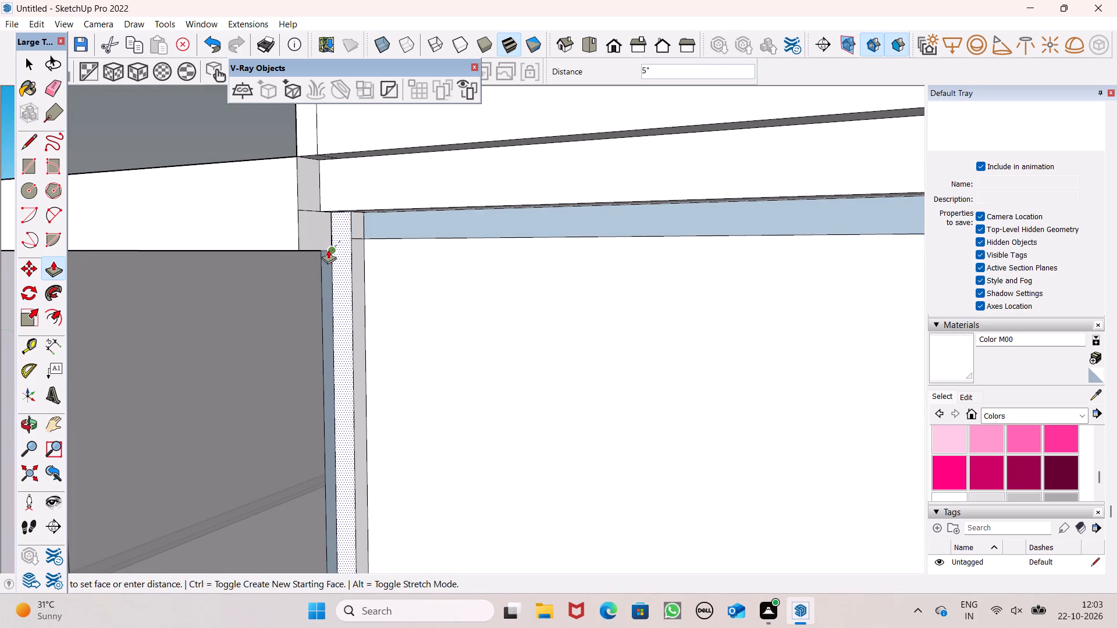
{"action": "left_click_drag", "start_coordinate": [328, 249], "coordinate": [325, 250]}
{"action": "left_click_drag", "start_coordinate": [339, 250], "coordinate": [328, 261]}
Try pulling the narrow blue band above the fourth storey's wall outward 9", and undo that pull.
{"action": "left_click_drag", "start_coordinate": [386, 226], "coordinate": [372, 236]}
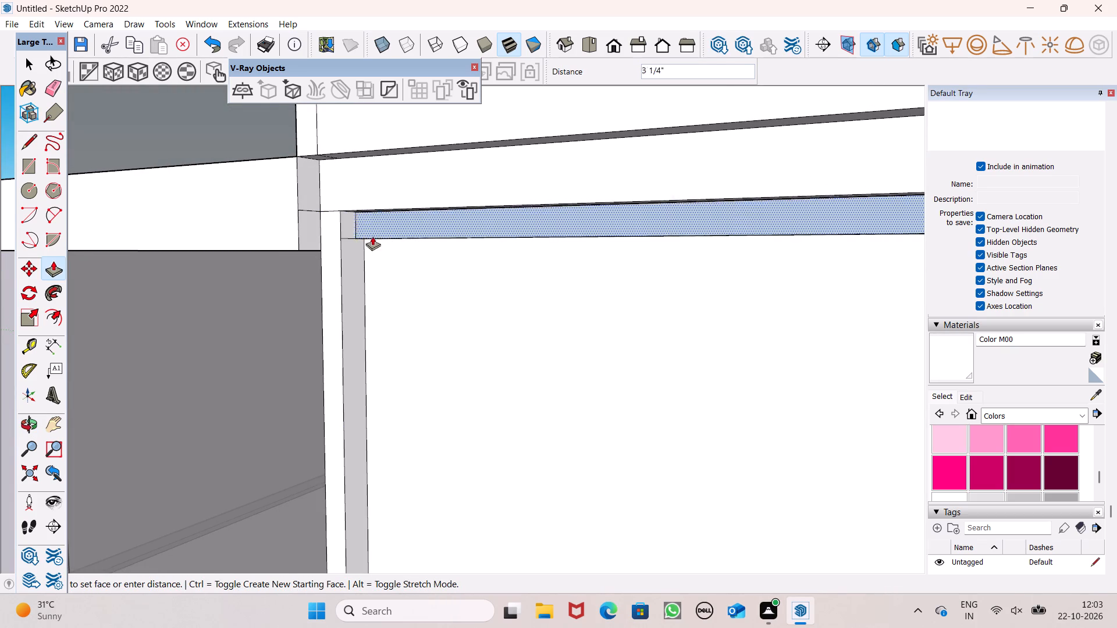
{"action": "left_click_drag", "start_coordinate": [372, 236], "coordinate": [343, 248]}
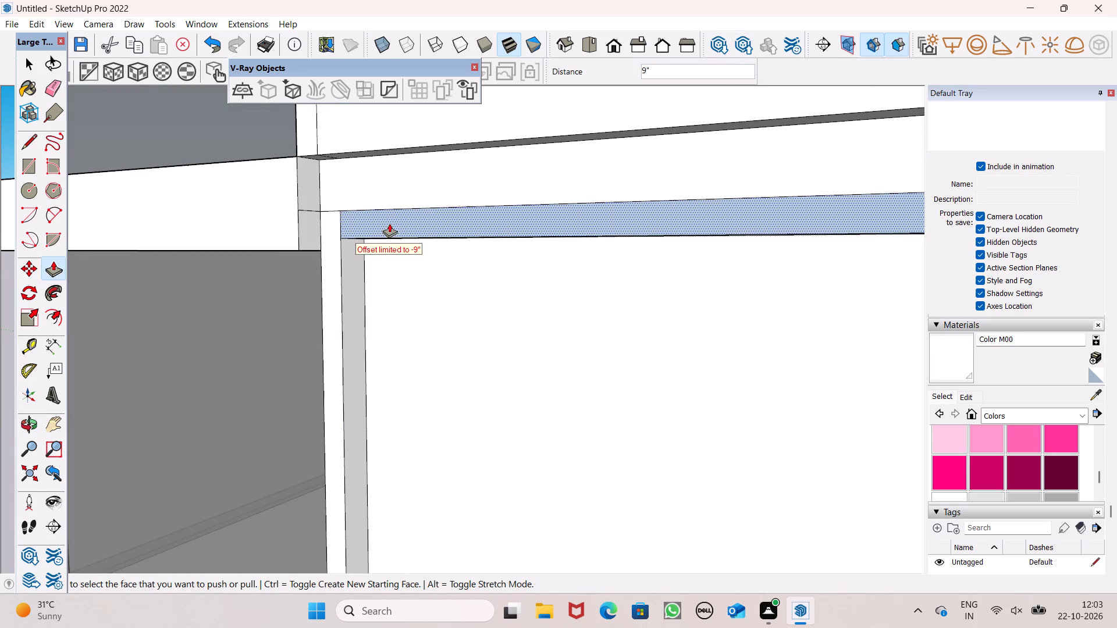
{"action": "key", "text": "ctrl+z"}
Pull the narrow band above the fourth storey's wall outward, level with the vertical strip beside the corner bay.
{"action": "left_click_drag", "start_coordinate": [385, 224], "coordinate": [351, 231]}
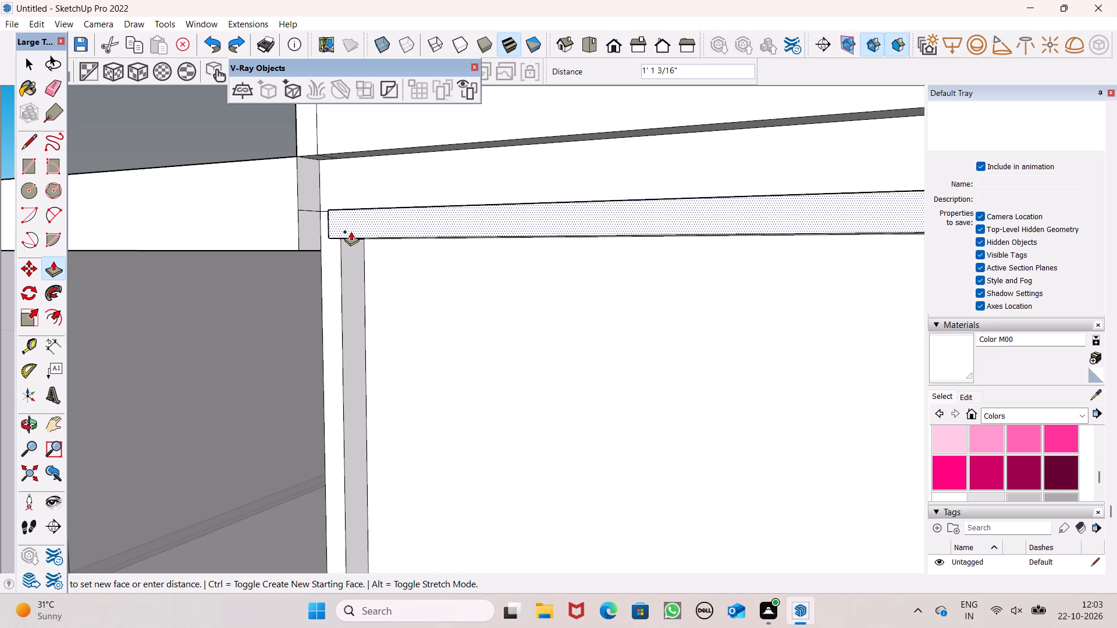
{"action": "left_click_drag", "start_coordinate": [351, 231], "coordinate": [336, 294]}
Pull the long wall face of the fourth storey from the top outward 1' 11 13/16".
{"action": "left_click_drag", "start_coordinate": [369, 295], "coordinate": [343, 305], "text": "ctrl"}
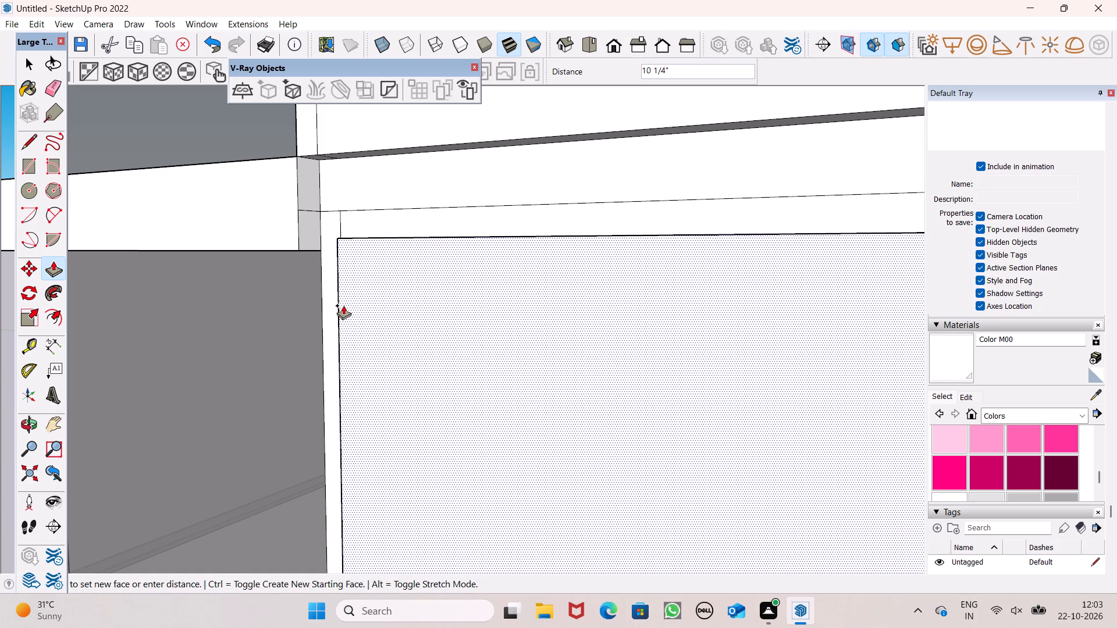
{"action": "left_click_drag", "start_coordinate": [343, 305], "coordinate": [304, 227], "text": "ctrl"}
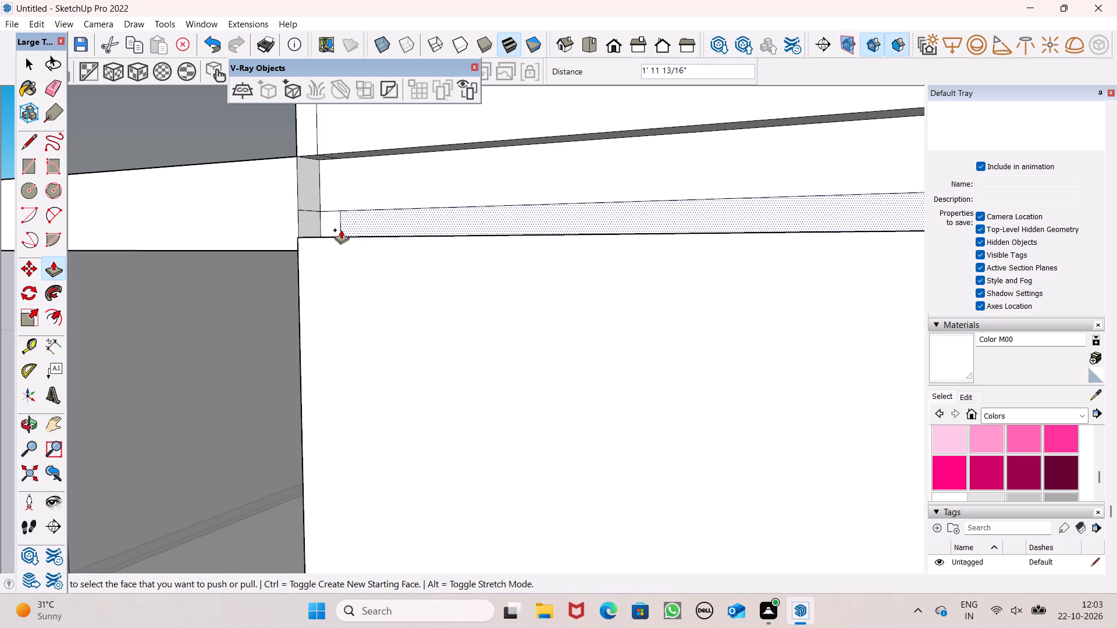
Pull the fourth storey's vertical strip beside the bay and the narrow band above its wall outward 7 3/4" each.
{"action": "left_click_drag", "start_coordinate": [332, 224], "coordinate": [307, 237]}
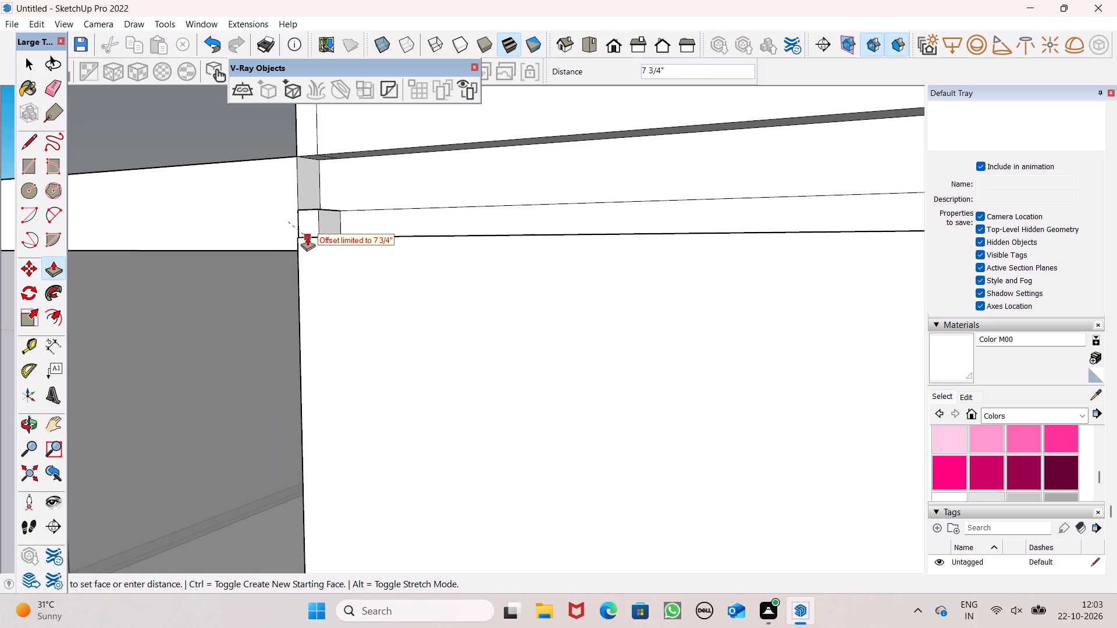
{"action": "left_click_drag", "start_coordinate": [307, 237], "coordinate": [307, 237]}
{"action": "left_click_drag", "start_coordinate": [354, 223], "coordinate": [335, 240]}
{"action": "scroll", "coordinate": [454, 234], "scroll_direction": "down", "scroll_amount": 6}
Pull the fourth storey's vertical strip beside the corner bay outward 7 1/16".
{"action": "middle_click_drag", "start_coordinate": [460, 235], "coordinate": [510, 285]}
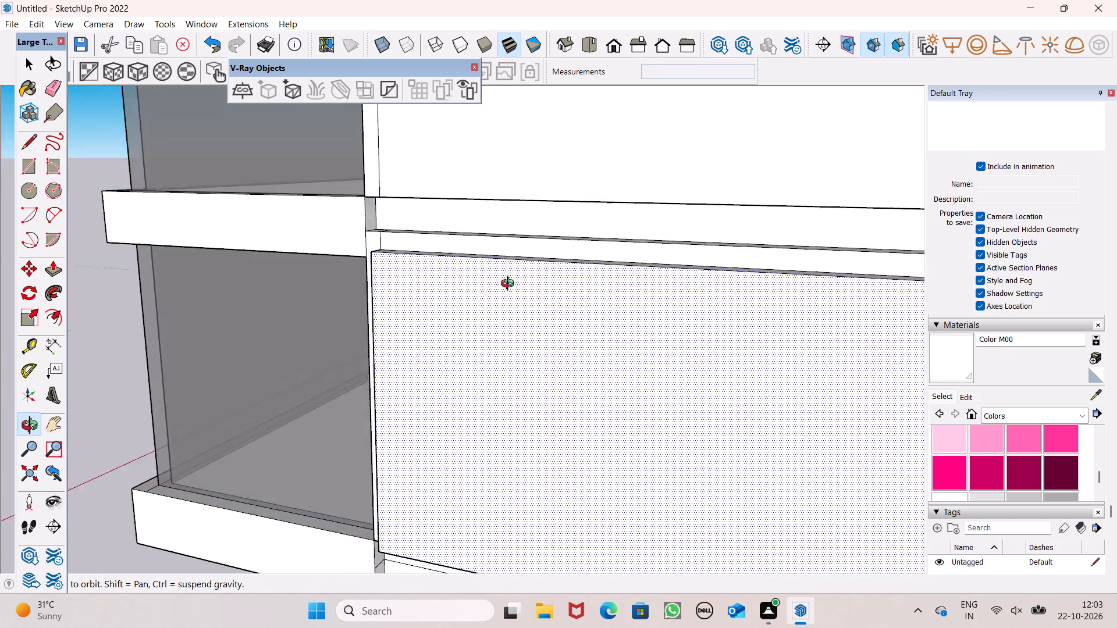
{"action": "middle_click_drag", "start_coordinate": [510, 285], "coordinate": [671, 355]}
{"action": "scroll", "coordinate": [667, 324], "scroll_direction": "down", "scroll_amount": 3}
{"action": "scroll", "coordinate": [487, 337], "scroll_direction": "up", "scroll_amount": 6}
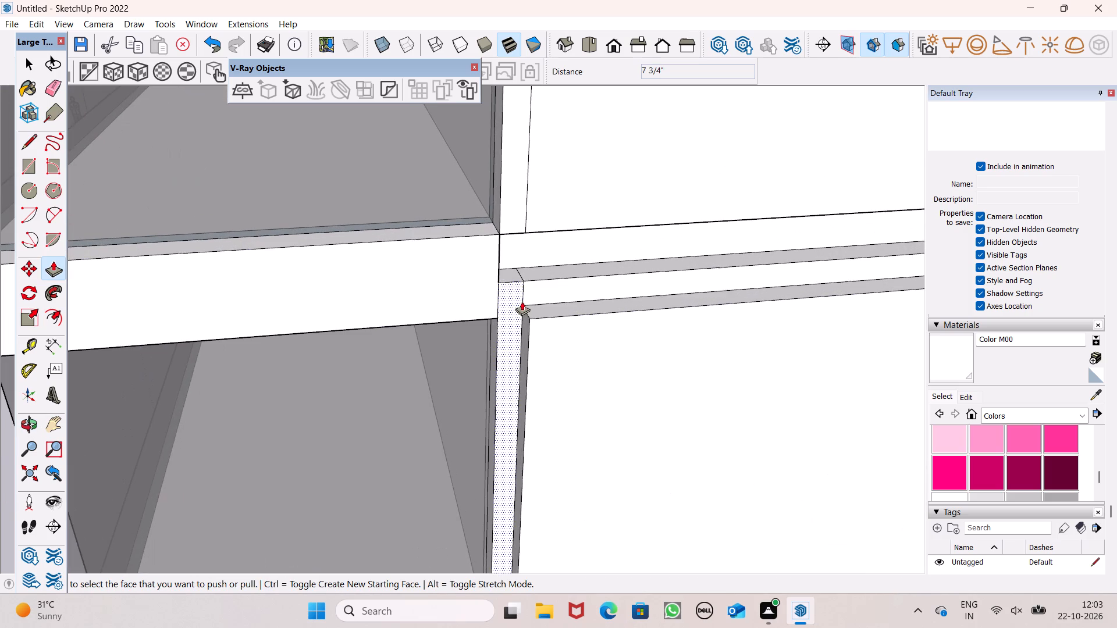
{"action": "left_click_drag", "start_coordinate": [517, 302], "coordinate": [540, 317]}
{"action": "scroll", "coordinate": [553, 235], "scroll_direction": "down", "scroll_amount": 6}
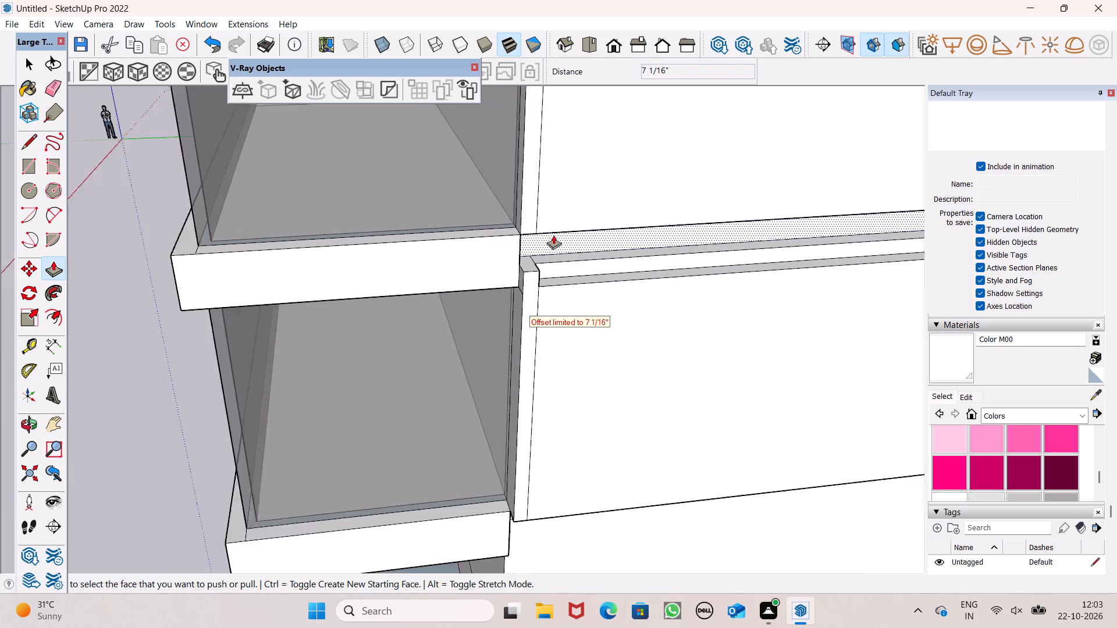
Push the fourth storey's protruding strip back level with the narrow band above it, and its long wall face back 7 1/16".
{"action": "middle_click_drag", "start_coordinate": [540, 295], "coordinate": [737, 334]}
{"action": "scroll", "coordinate": [638, 290], "scroll_direction": "up", "scroll_amount": 14}
{"action": "left_click_drag", "start_coordinate": [635, 277], "coordinate": [625, 276]}
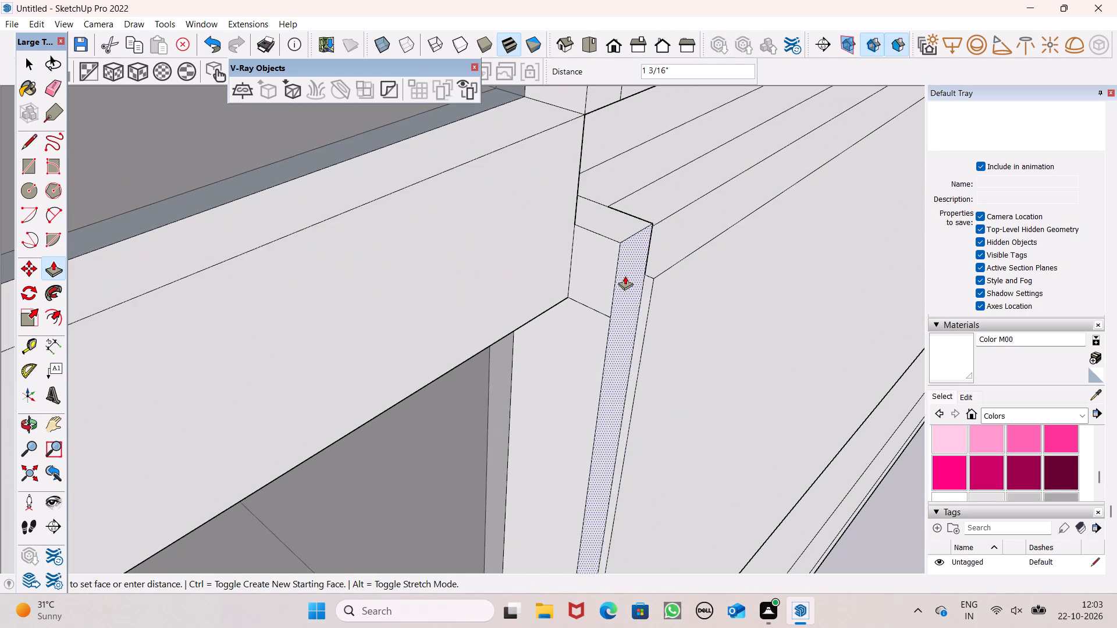
{"action": "left_click_drag", "start_coordinate": [625, 276], "coordinate": [566, 272]}
{"action": "left_click_drag", "start_coordinate": [666, 286], "coordinate": [648, 289]}
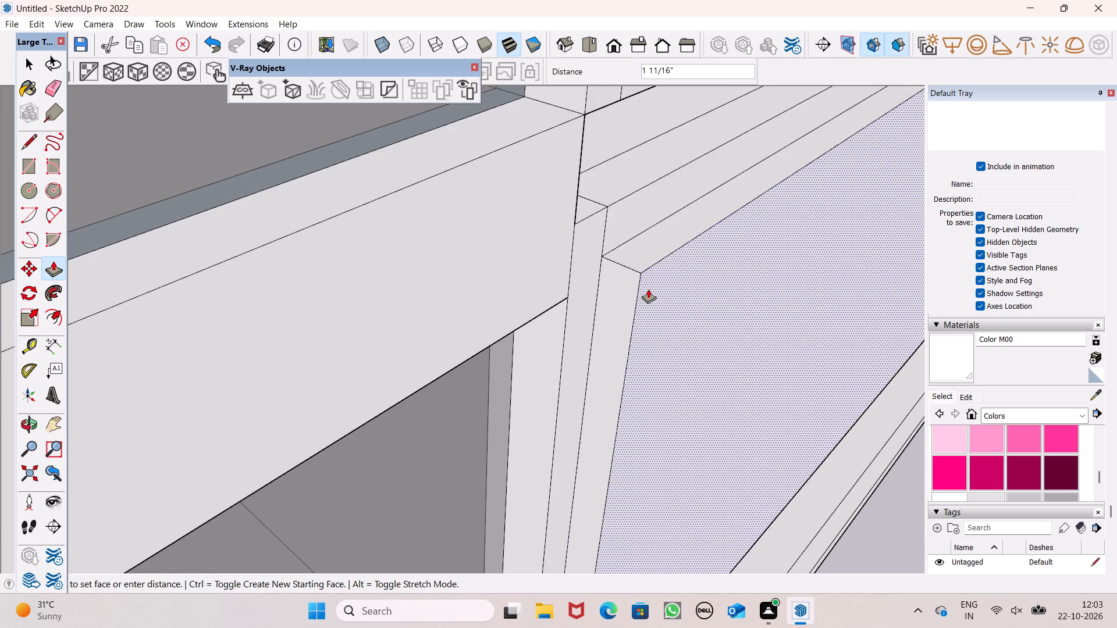
{"action": "left_click_drag", "start_coordinate": [648, 289], "coordinate": [582, 293]}
{"action": "scroll", "coordinate": [476, 199], "scroll_direction": "down", "scroll_amount": 7}
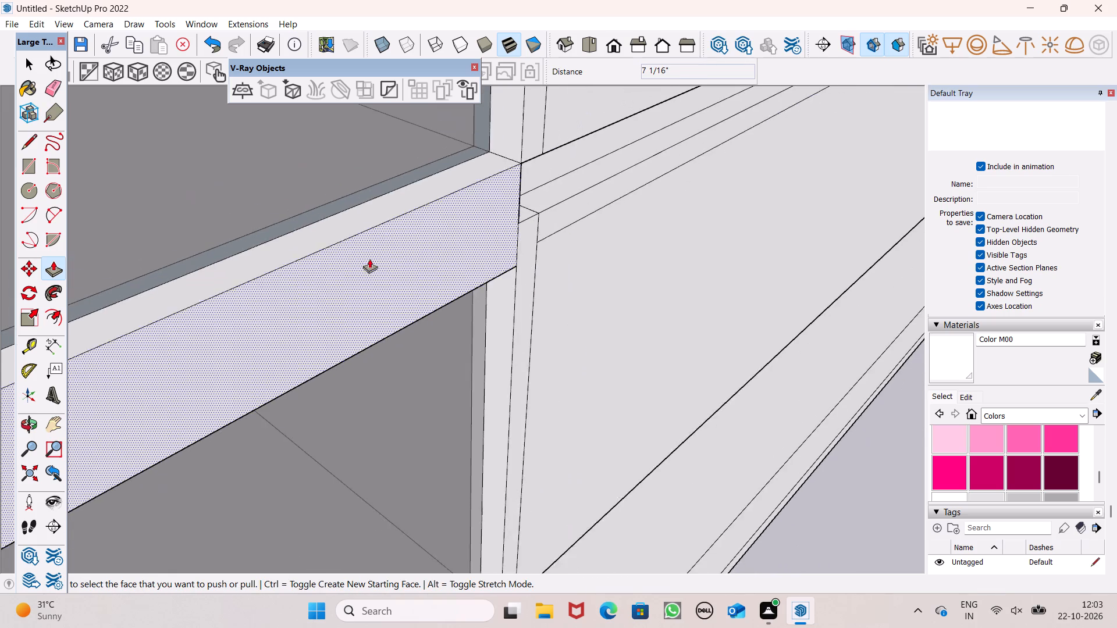
Pull the long slab band above the fourth storey's wall outward 7 3/4", level with the corner bay's slab.
{"action": "scroll", "coordinate": [369, 259], "scroll_direction": "down", "scroll_amount": 1}
{"action": "scroll", "coordinate": [272, 266], "scroll_direction": "down", "scroll_amount": 12}
{"action": "middle_click_drag", "start_coordinate": [424, 221], "coordinate": [408, 128]}
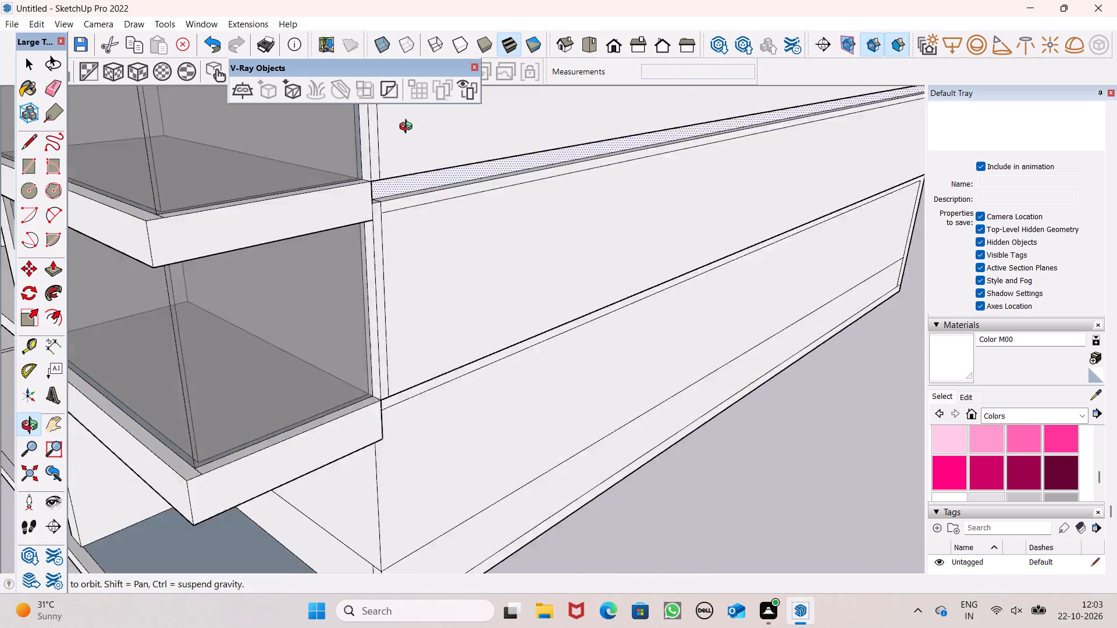
{"action": "middle_click_drag", "start_coordinate": [408, 128], "coordinate": [127, 120]}
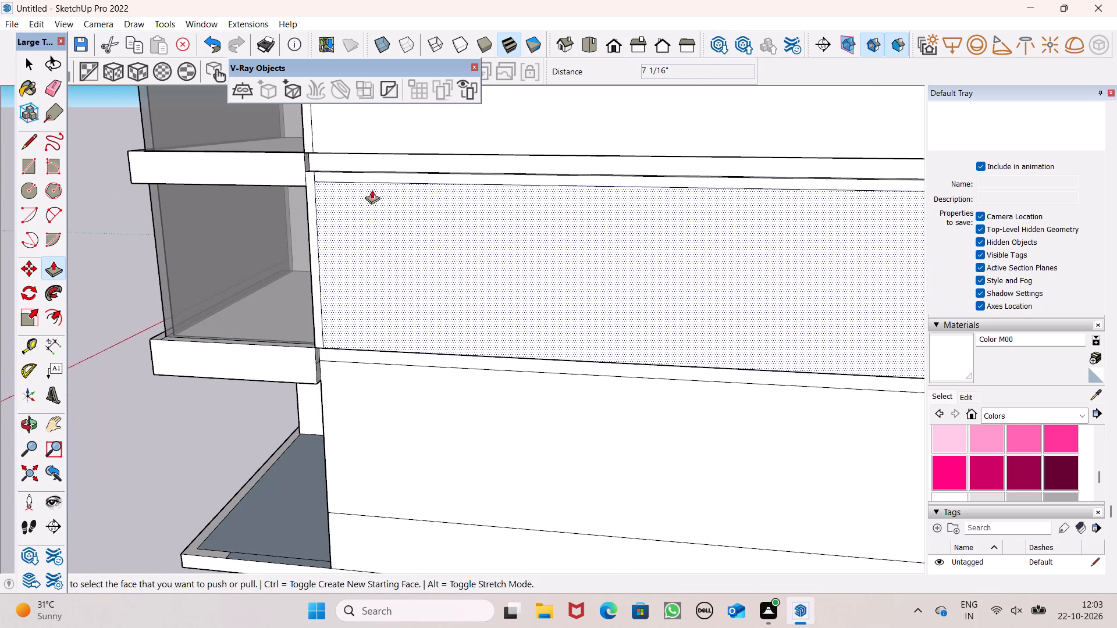
{"action": "scroll", "coordinate": [356, 152], "scroll_direction": "up", "scroll_amount": 7}
{"action": "left_click_drag", "start_coordinate": [348, 167], "coordinate": [324, 194]}
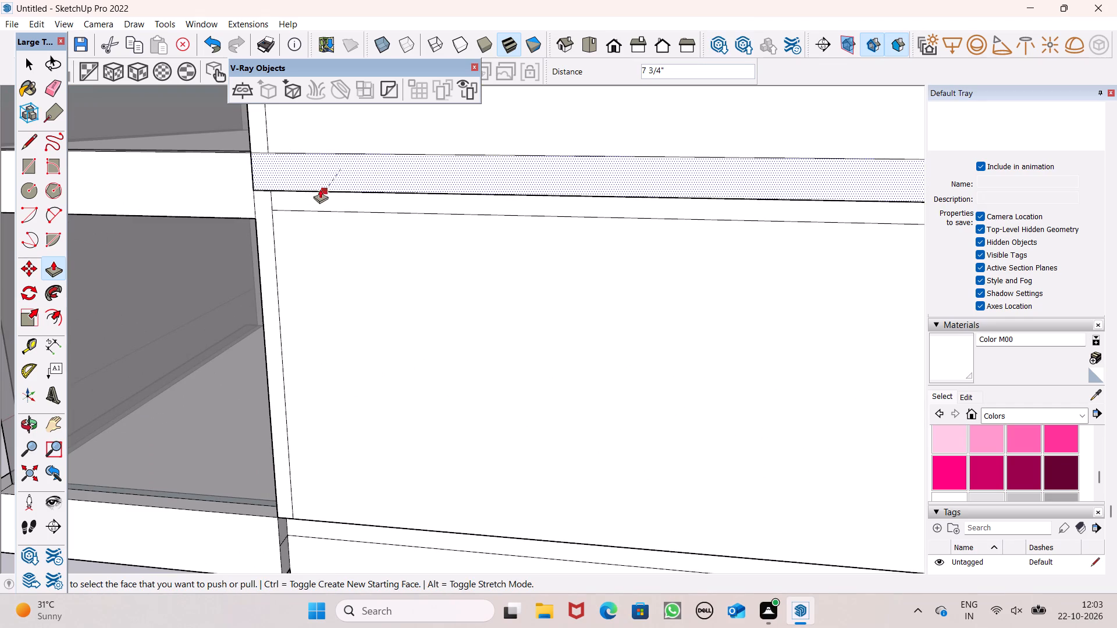
Pull the long slab band above the ground storey and the ground-storey wall face below it outward to the bay slab's edge.
{"action": "scroll", "coordinate": [284, 146], "scroll_direction": "down", "scroll_amount": 5}
{"action": "scroll", "coordinate": [407, 197], "scroll_direction": "down", "scroll_amount": 6}
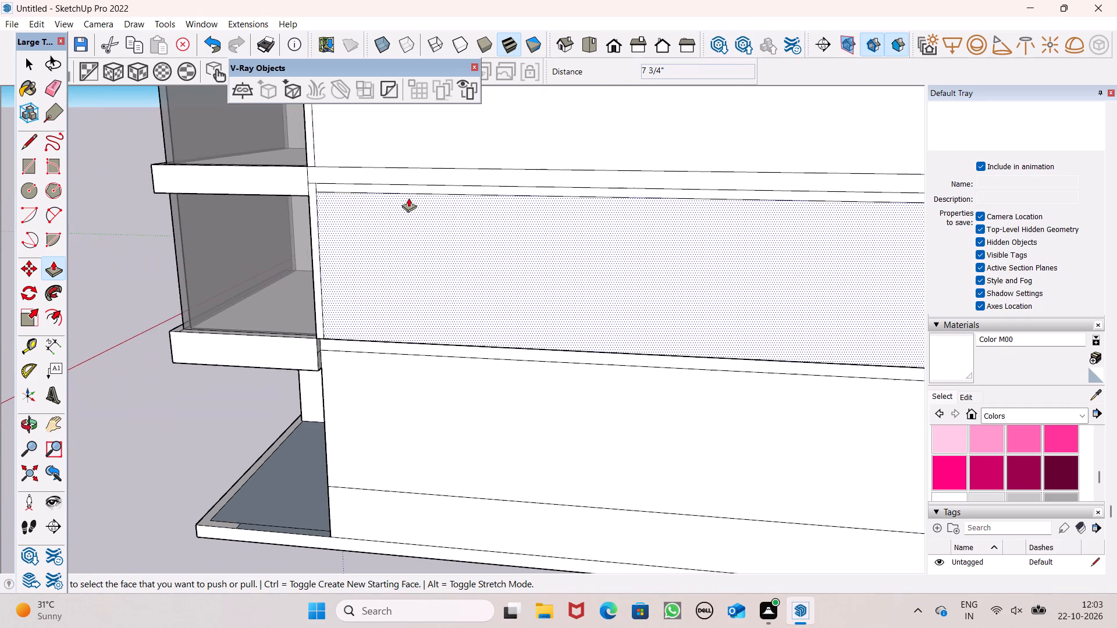
{"action": "scroll", "coordinate": [408, 198], "scroll_direction": "down", "scroll_amount": 3}
{"action": "middle_click_drag", "start_coordinate": [361, 388], "coordinate": [293, 311]}
{"action": "scroll", "coordinate": [315, 274], "scroll_direction": "up", "scroll_amount": 14}
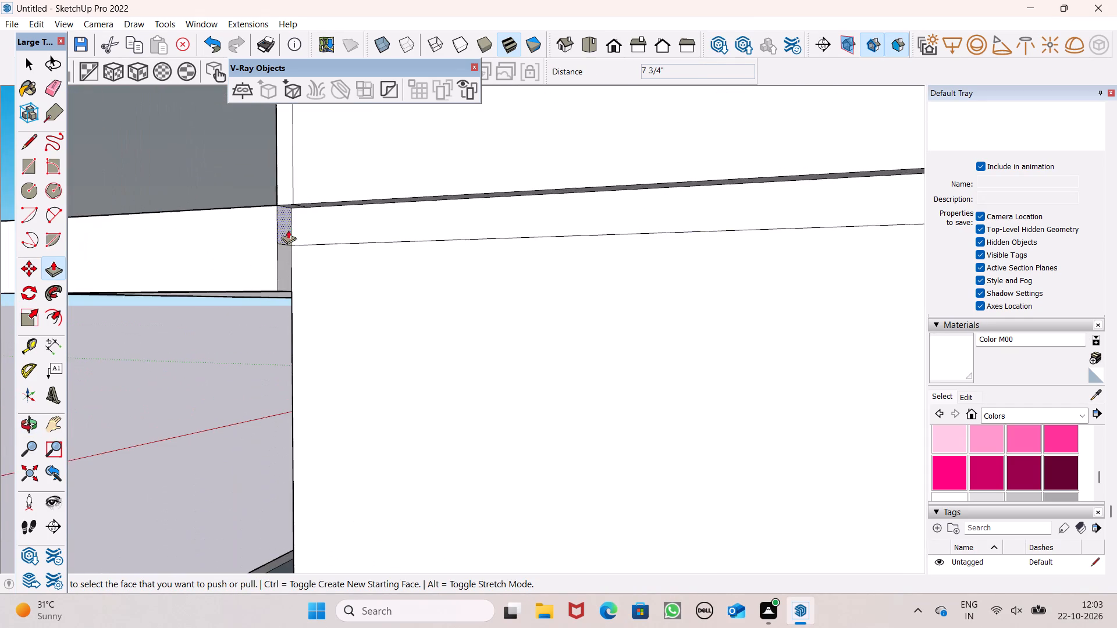
{"action": "left_click_drag", "start_coordinate": [301, 229], "coordinate": [280, 247]}
{"action": "left_click_drag", "start_coordinate": [354, 281], "coordinate": [330, 296]}
Pull the low plinth band at the base of the ground-storey long wall outward 7 3/4".
{"action": "scroll", "coordinate": [376, 232], "scroll_direction": "down", "scroll_amount": 7}
{"action": "scroll", "coordinate": [364, 243], "scroll_direction": "down", "scroll_amount": 14}
{"action": "middle_click_drag", "start_coordinate": [328, 390], "coordinate": [445, 317]}
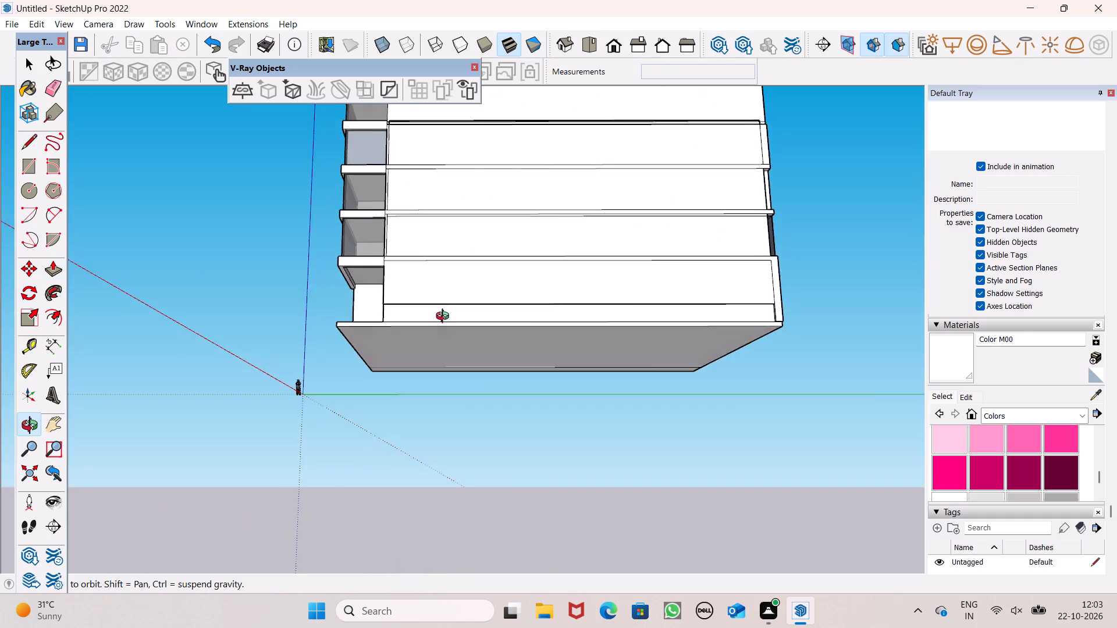
{"action": "middle_click_drag", "start_coordinate": [445, 317], "coordinate": [525, 366]}
{"action": "scroll", "coordinate": [433, 352], "scroll_direction": "up", "scroll_amount": 13}
{"action": "left_click_drag", "start_coordinate": [453, 316], "coordinate": [463, 308]}
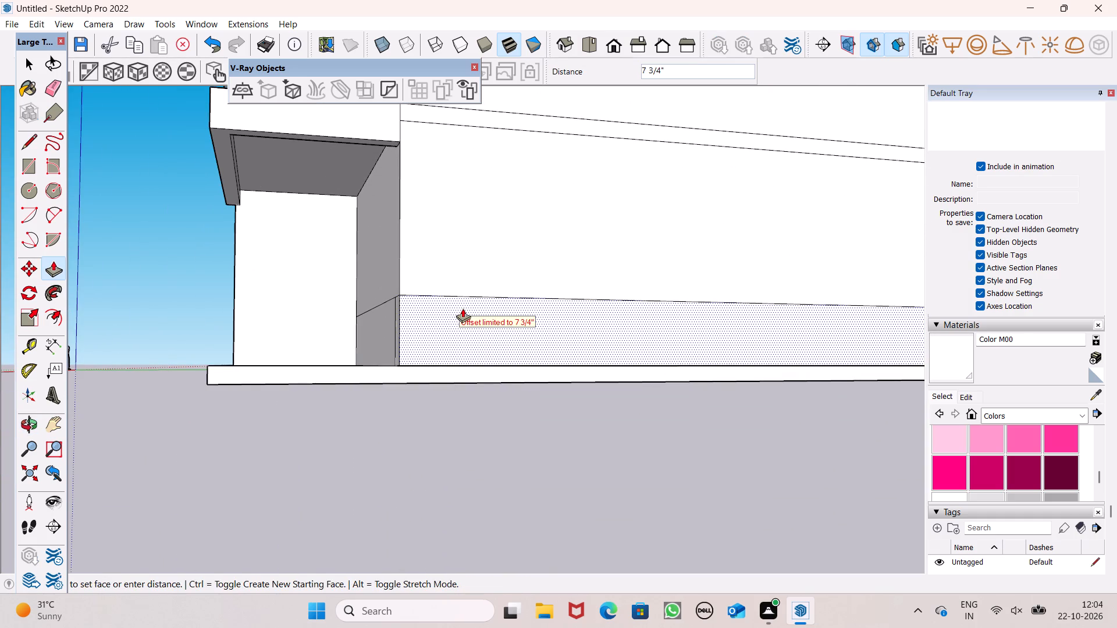
{"action": "left_click_drag", "start_coordinate": [463, 308], "coordinate": [462, 307]}
{"action": "scroll", "coordinate": [389, 309], "scroll_direction": "down", "scroll_amount": 15}
{"action": "key", "text": "space"}
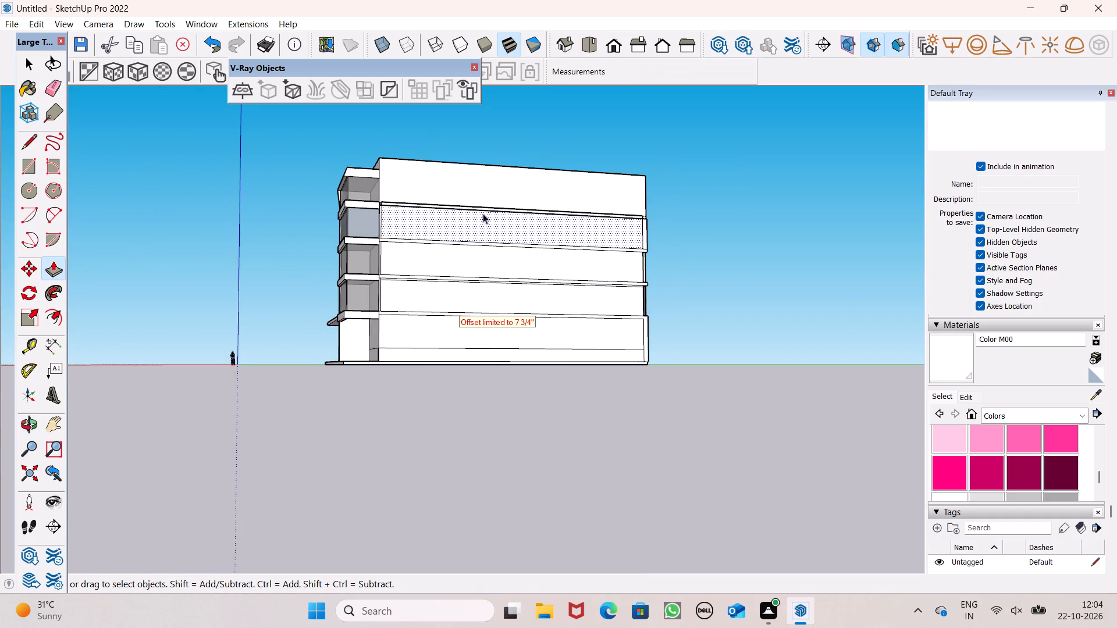
Pull the recessed slab band above the second storey from the top outward to the edge of the corner bay's slab.
{"action": "scroll", "coordinate": [404, 432], "scroll_direction": "up", "scroll_amount": 1}
{"action": "scroll", "coordinate": [427, 77], "scroll_direction": "down", "scroll_amount": 3}
{"action": "scroll", "coordinate": [427, 190], "scroll_direction": "up", "scroll_amount": 1}
{"action": "middle_click_drag", "start_coordinate": [431, 195], "coordinate": [336, 384]}
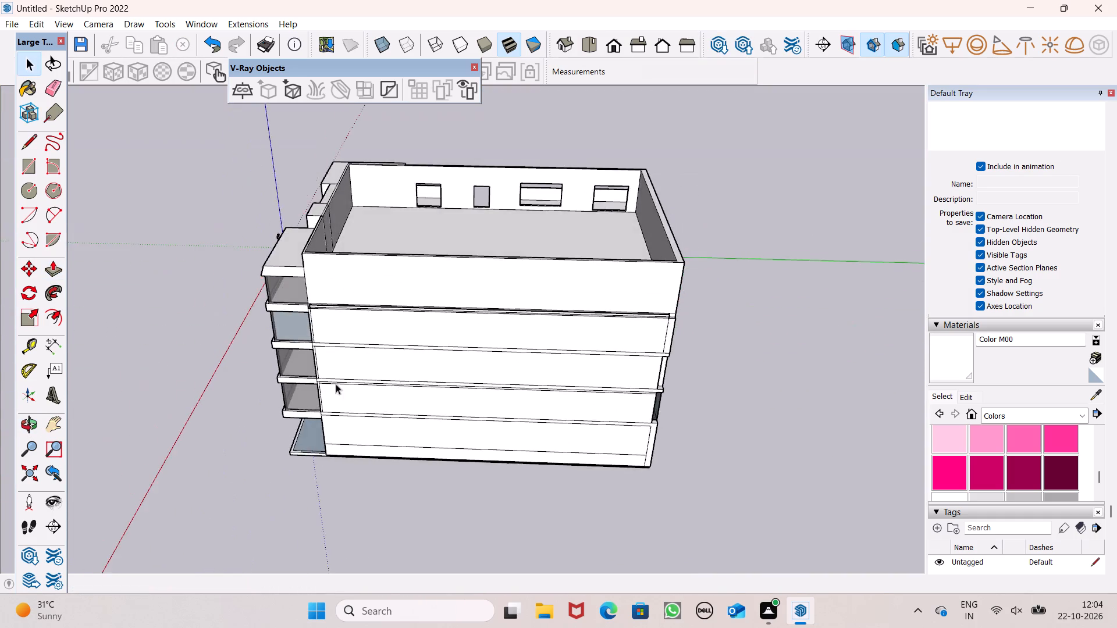
{"action": "scroll", "coordinate": [340, 331], "scroll_direction": "up", "scroll_amount": 14}
{"action": "middle_click_drag", "start_coordinate": [325, 327], "coordinate": [313, 265]}
{"action": "scroll", "coordinate": [325, 327], "scroll_direction": "up", "scroll_amount": 1}
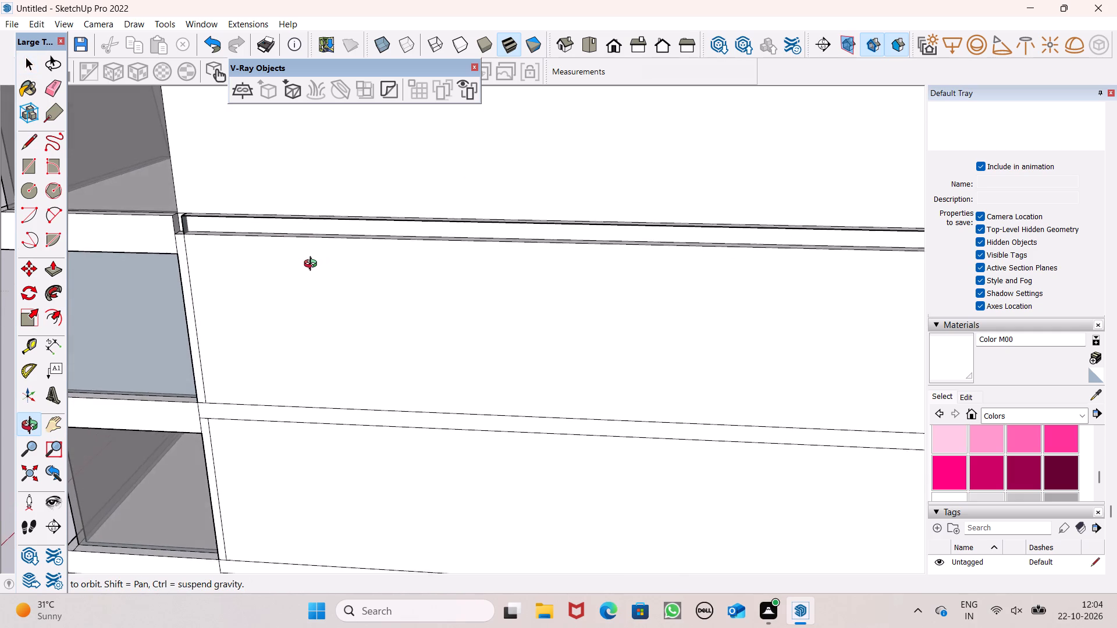
{"action": "middle_click_drag", "start_coordinate": [313, 265], "coordinate": [442, 279]}
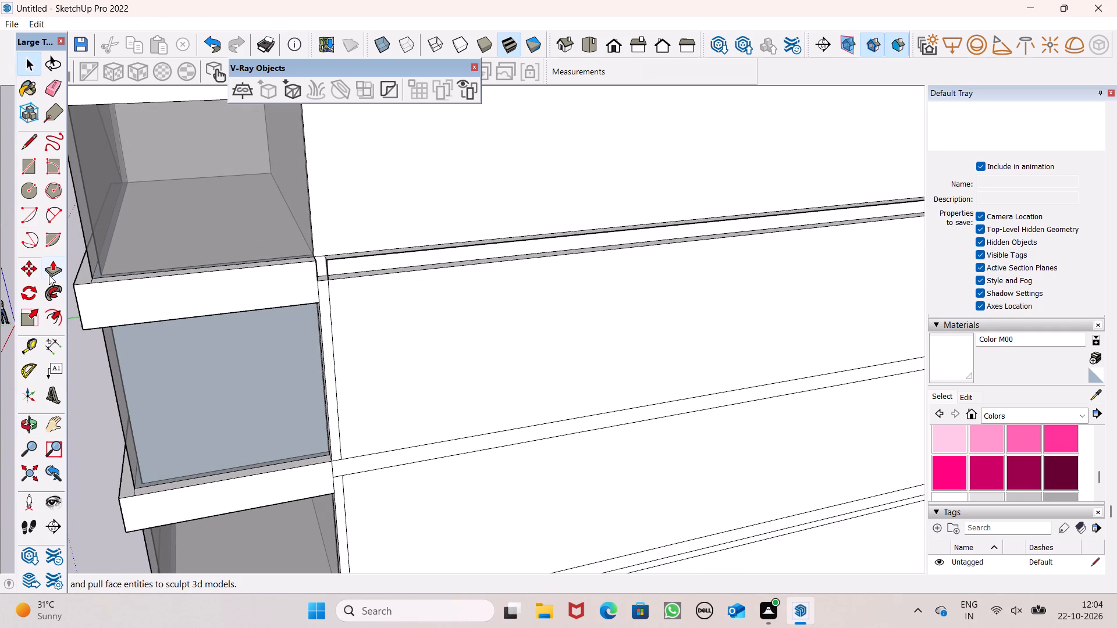
{"action": "left_click", "coordinate": [49, 275]}
{"action": "scroll", "coordinate": [273, 293], "scroll_direction": "up", "scroll_amount": 6}
{"action": "left_click_drag", "start_coordinate": [336, 239], "coordinate": [333, 243]}
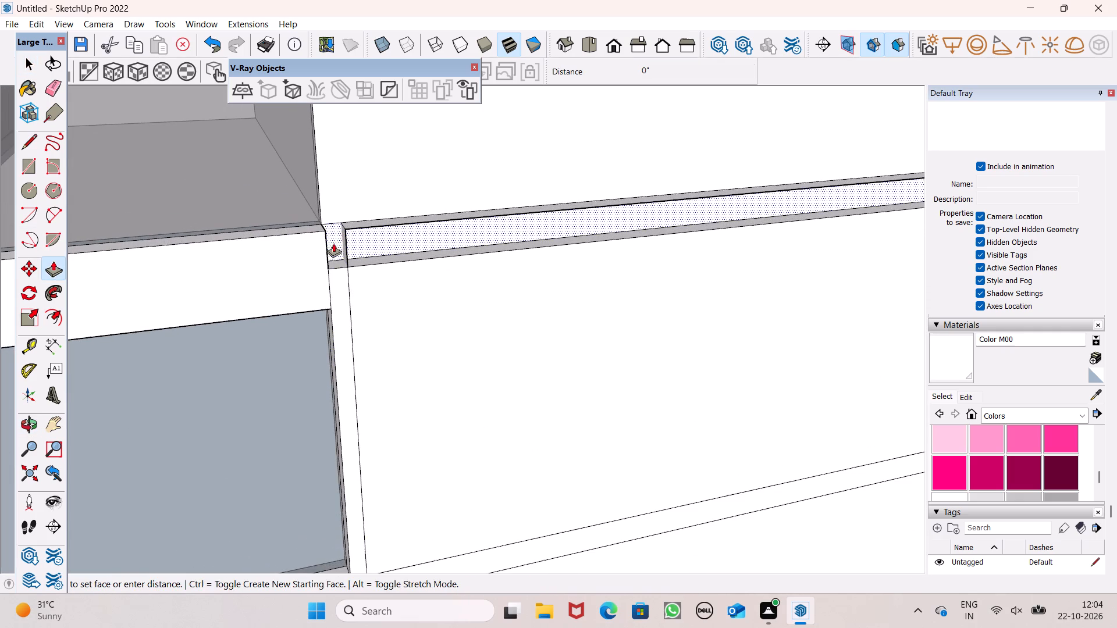
{"action": "left_click_drag", "start_coordinate": [333, 243], "coordinate": [325, 259]}
{"action": "scroll", "coordinate": [355, 212], "scroll_direction": "down", "scroll_amount": 7}
{"action": "key", "text": "space"}
{"action": "scroll", "coordinate": [247, 267], "scroll_direction": "down", "scroll_amount": 7}
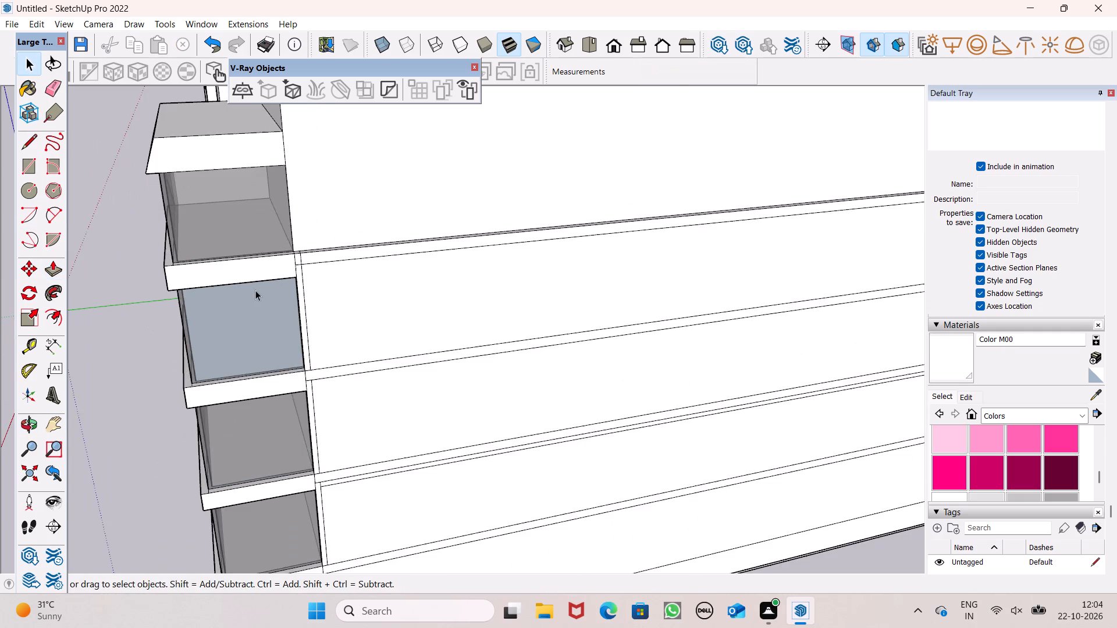
Pull the recessed strip face at the long wall's far corner, in the second storey, outward 1' 6 15/16".
{"action": "scroll", "coordinate": [252, 292], "scroll_direction": "down", "scroll_amount": 12}
{"action": "middle_click_drag", "start_coordinate": [323, 330], "coordinate": [0, 312]}
{"action": "scroll", "coordinate": [311, 299], "scroll_direction": "up", "scroll_amount": 1}
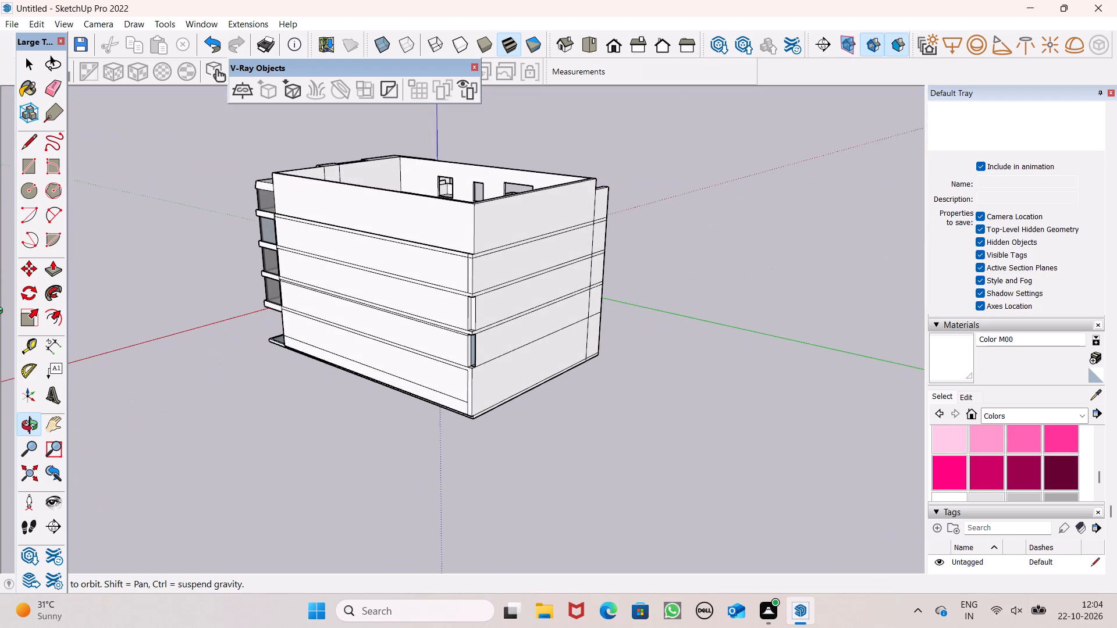
{"action": "middle_click_drag", "start_coordinate": [0, 312], "coordinate": [1, 313]}
{"action": "scroll", "coordinate": [516, 396], "scroll_direction": "up", "scroll_amount": 7}
{"action": "scroll", "coordinate": [458, 277], "scroll_direction": "up", "scroll_amount": 6}
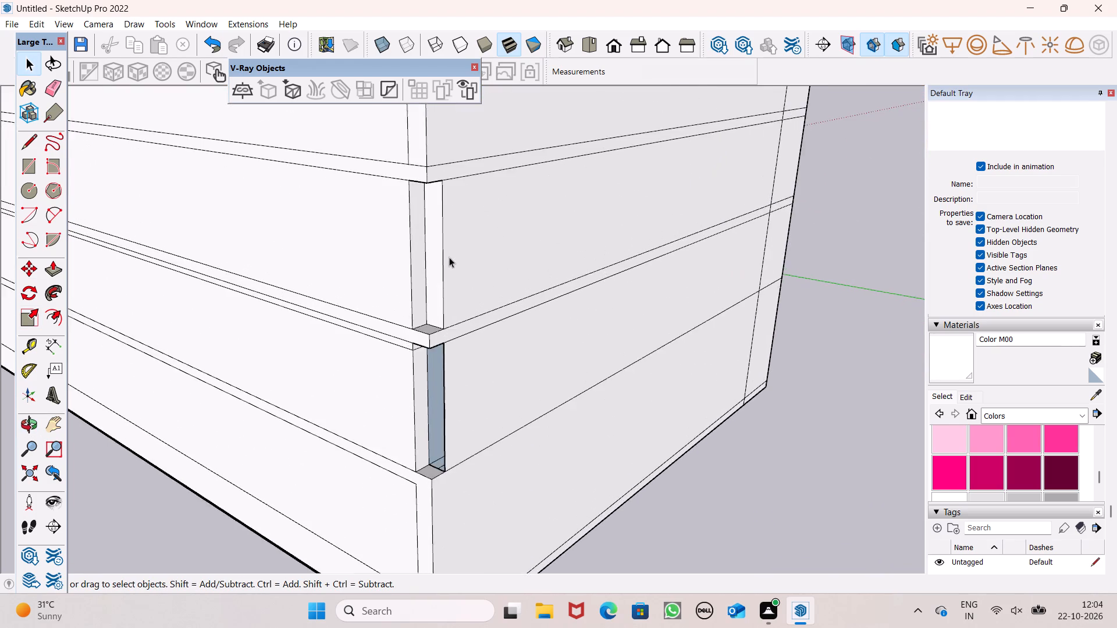
{"action": "scroll", "coordinate": [449, 257], "scroll_direction": "down", "scroll_amount": 6}
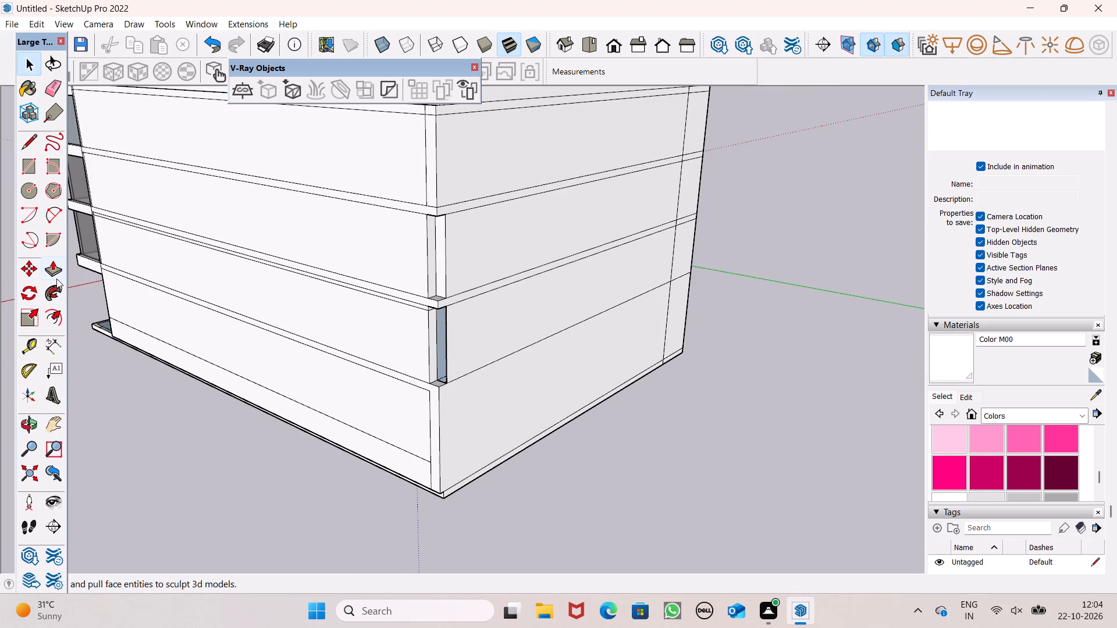
{"action": "left_click", "coordinate": [59, 277]}
{"action": "scroll", "coordinate": [401, 363], "scroll_direction": "up", "scroll_amount": 6}
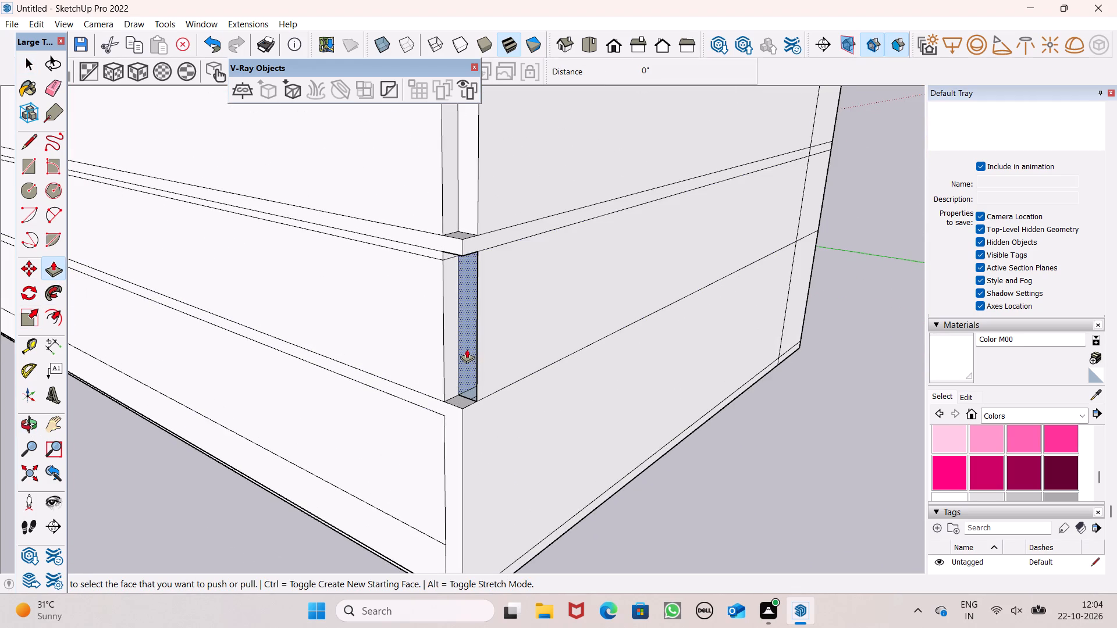
{"action": "left_click_drag", "start_coordinate": [448, 366], "coordinate": [479, 380]}
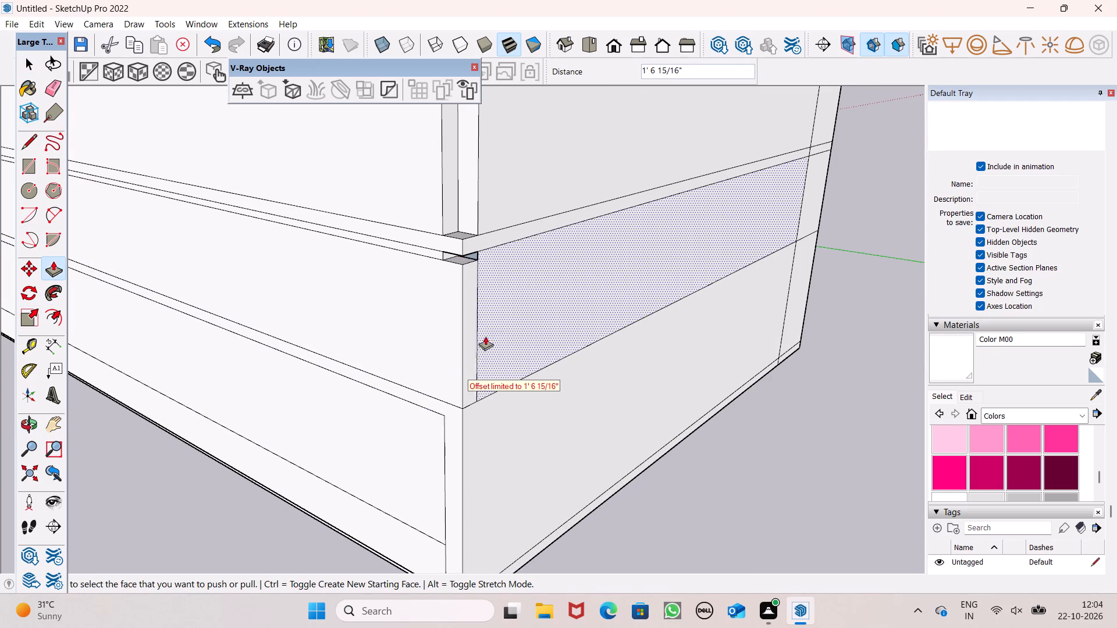
Pull the small leftover recess directly beneath the slab band at that far corner outward to close the gap.
{"action": "scroll", "coordinate": [485, 235], "scroll_direction": "up", "scroll_amount": 6}
{"action": "middle_click_drag", "start_coordinate": [488, 249], "coordinate": [477, 158]}
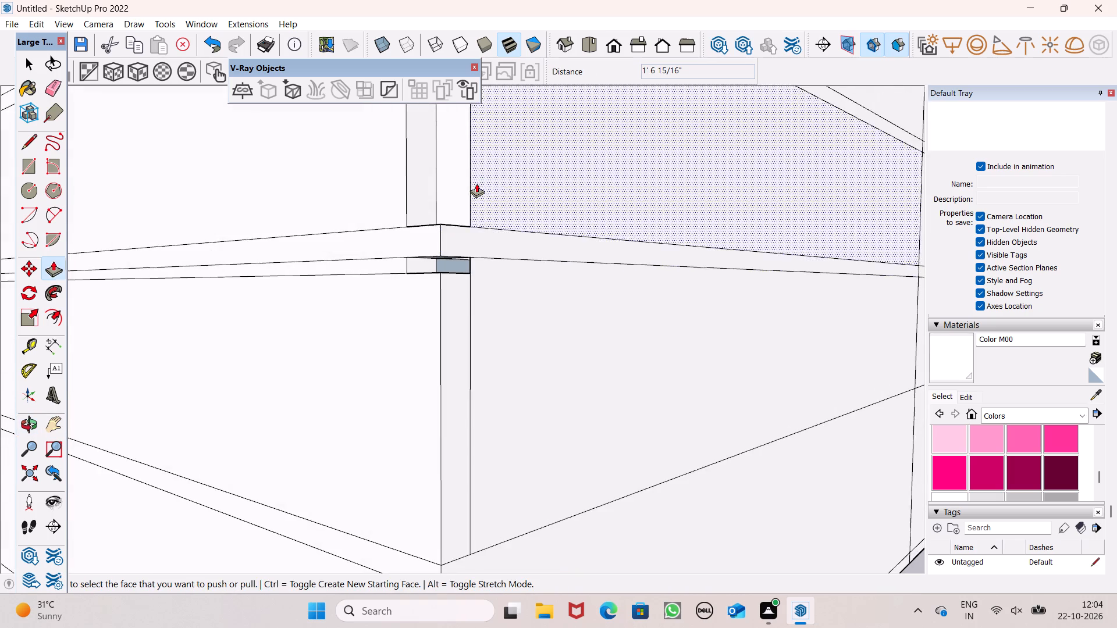
{"action": "scroll", "coordinate": [411, 287], "scroll_direction": "up", "scroll_amount": 3}
{"action": "left_click_drag", "start_coordinate": [421, 261], "coordinate": [455, 285]}
Pull the recessed strip face in the third storey of the same far corner outward 1' 4 3/4", flush with the walls.
{"action": "scroll", "coordinate": [457, 267], "scroll_direction": "down", "scroll_amount": 7}
{"action": "middle_click_drag", "start_coordinate": [472, 337], "coordinate": [588, 533]}
{"action": "left_click_drag", "start_coordinate": [471, 238], "coordinate": [471, 238]}
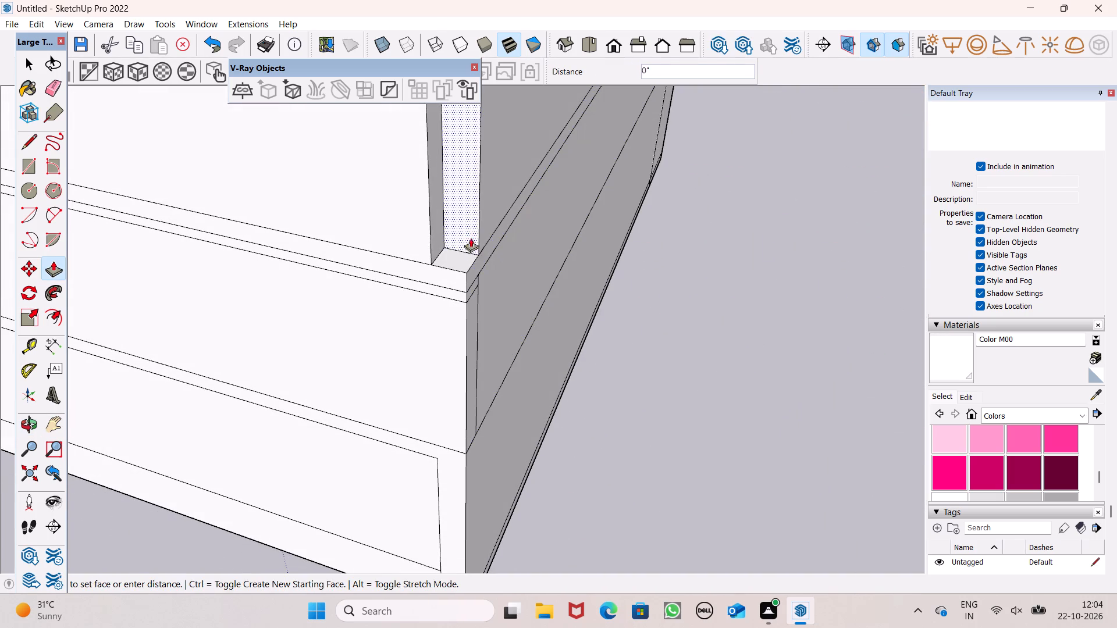
{"action": "left_click_drag", "start_coordinate": [471, 238], "coordinate": [458, 273]}
{"action": "scroll", "coordinate": [442, 394], "scroll_direction": "down", "scroll_amount": 14}
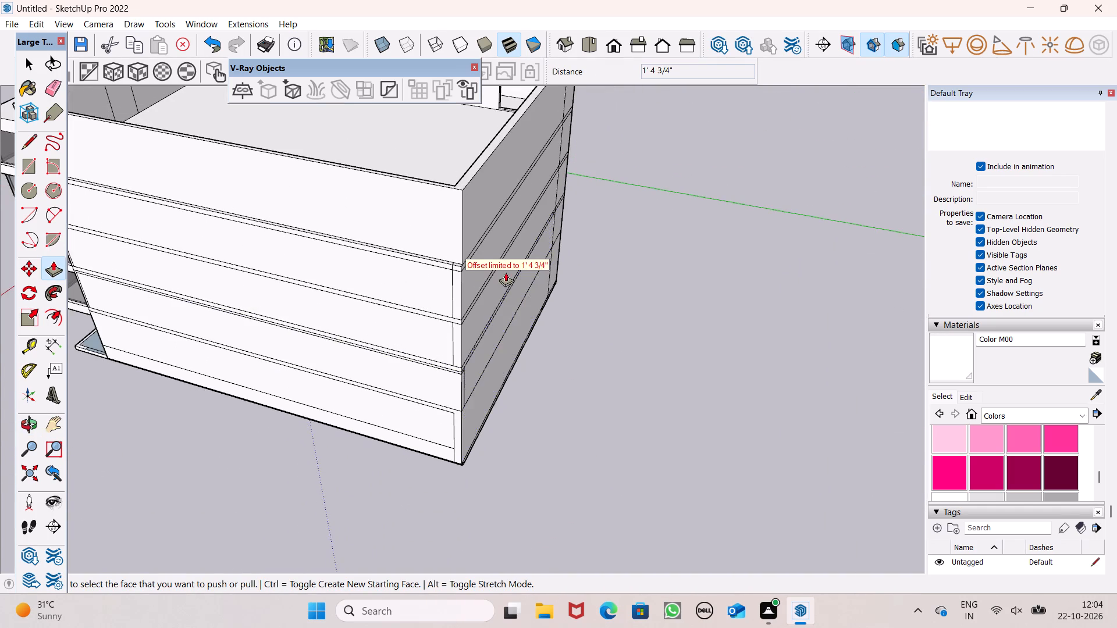
Pull the remaining recessed face below the parapet at the long wall's far corner outward 7 3/4".
{"action": "scroll", "coordinate": [506, 272], "scroll_direction": "down", "scroll_amount": 4}
{"action": "middle_click_drag", "start_coordinate": [491, 313], "coordinate": [653, 230]}
{"action": "scroll", "coordinate": [649, 227], "scroll_direction": "up", "scroll_amount": 5}
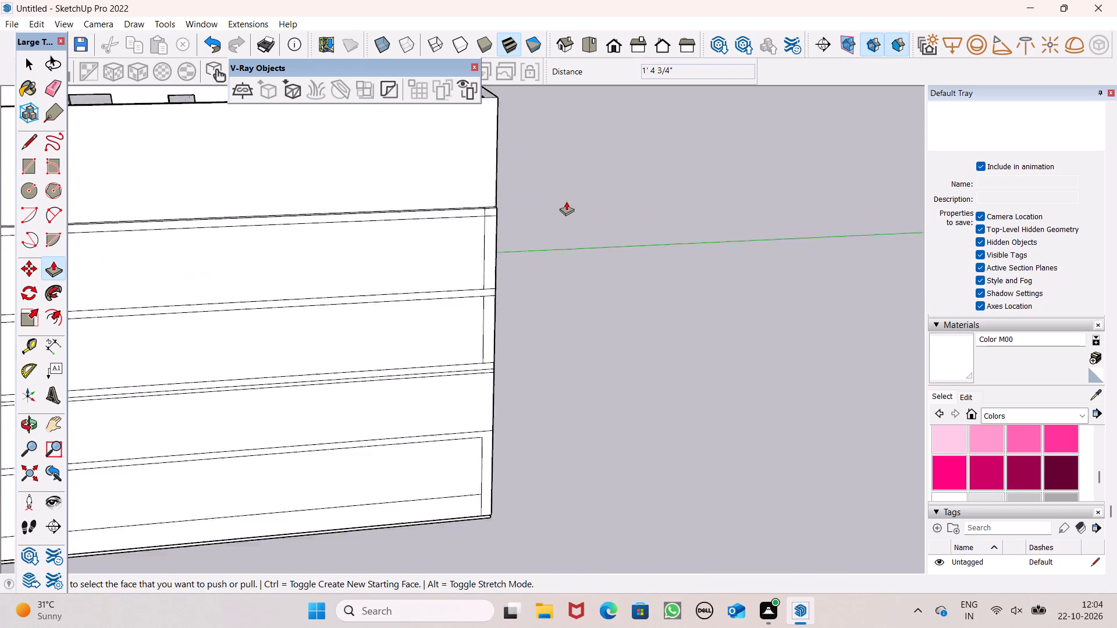
{"action": "scroll", "coordinate": [566, 201], "scroll_direction": "up", "scroll_amount": 2}
{"action": "scroll", "coordinate": [401, 210], "scroll_direction": "up", "scroll_amount": 6}
{"action": "left_click_drag", "start_coordinate": [490, 180], "coordinate": [496, 194]}
{"action": "scroll", "coordinate": [661, 191], "scroll_direction": "down", "scroll_amount": 6}
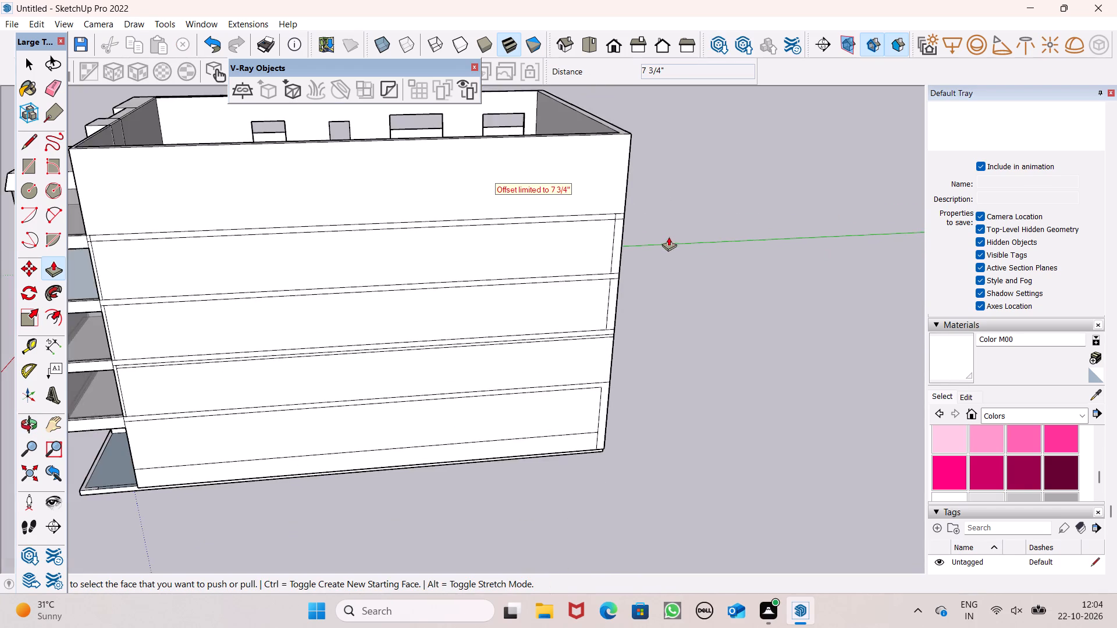
Inspect the corner bay and the long wall from the front and side for how their faces line up.
{"action": "scroll", "coordinate": [668, 237], "scroll_direction": "down", "scroll_amount": 6}
{"action": "middle_click_drag", "start_coordinate": [490, 330], "coordinate": [660, 191]}
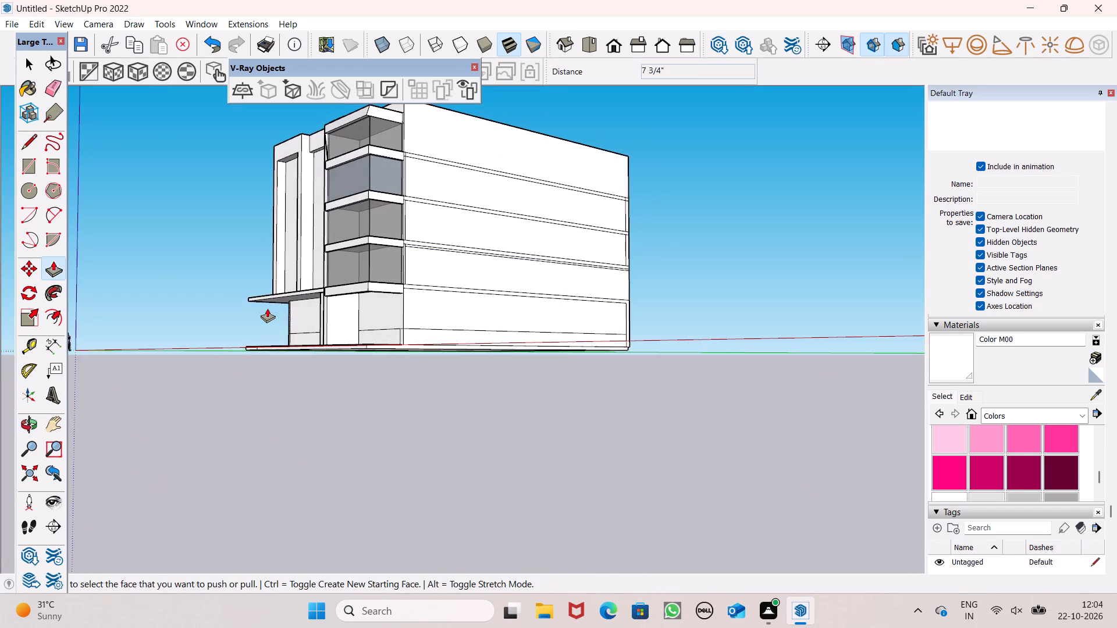
{"action": "middle_click_drag", "start_coordinate": [272, 308], "coordinate": [433, 342]}
{"action": "scroll", "coordinate": [508, 304], "scroll_direction": "up", "scroll_amount": 8}
{"action": "middle_click_drag", "start_coordinate": [586, 283], "coordinate": [603, 305]}
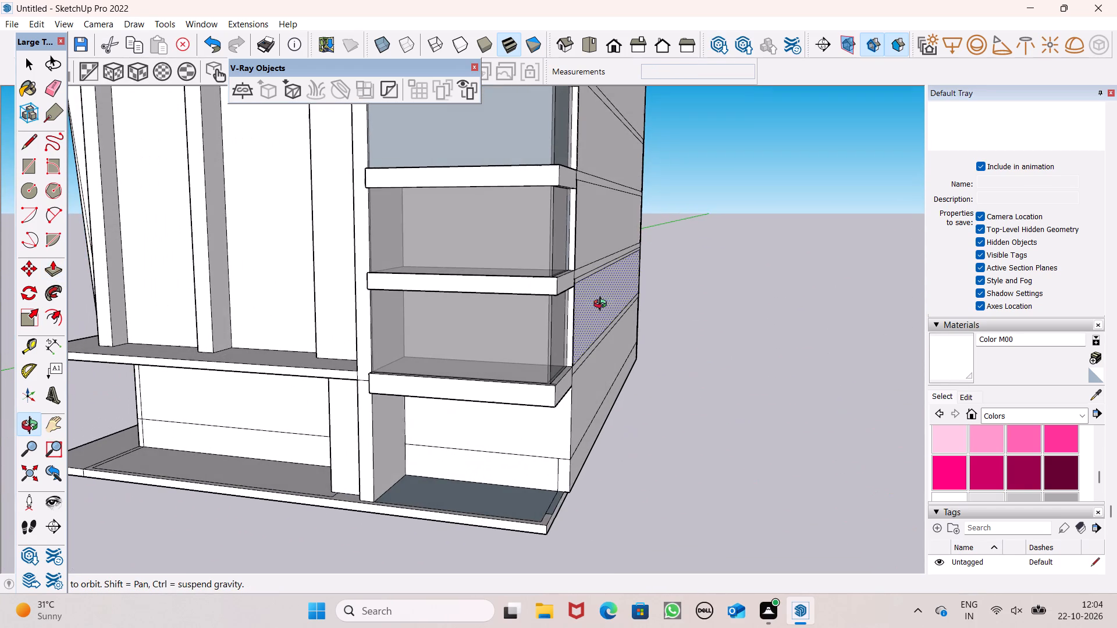
{"action": "middle_click_drag", "start_coordinate": [603, 305], "coordinate": [603, 305]}
{"action": "key", "text": "space"}
{"action": "key", "text": "space"}
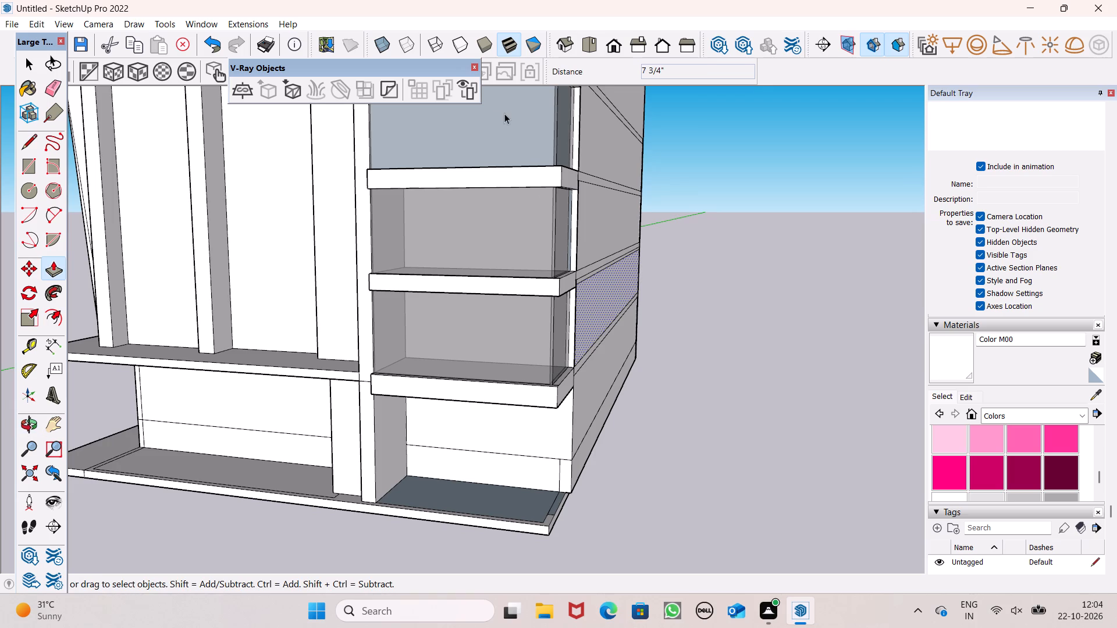
{"action": "scroll", "coordinate": [496, 211], "scroll_direction": "down", "scroll_amount": 4}
{"action": "scroll", "coordinate": [533, 236], "scroll_direction": "up", "scroll_amount": 1}
{"action": "middle_click_drag", "start_coordinate": [533, 236], "coordinate": [272, 254]}
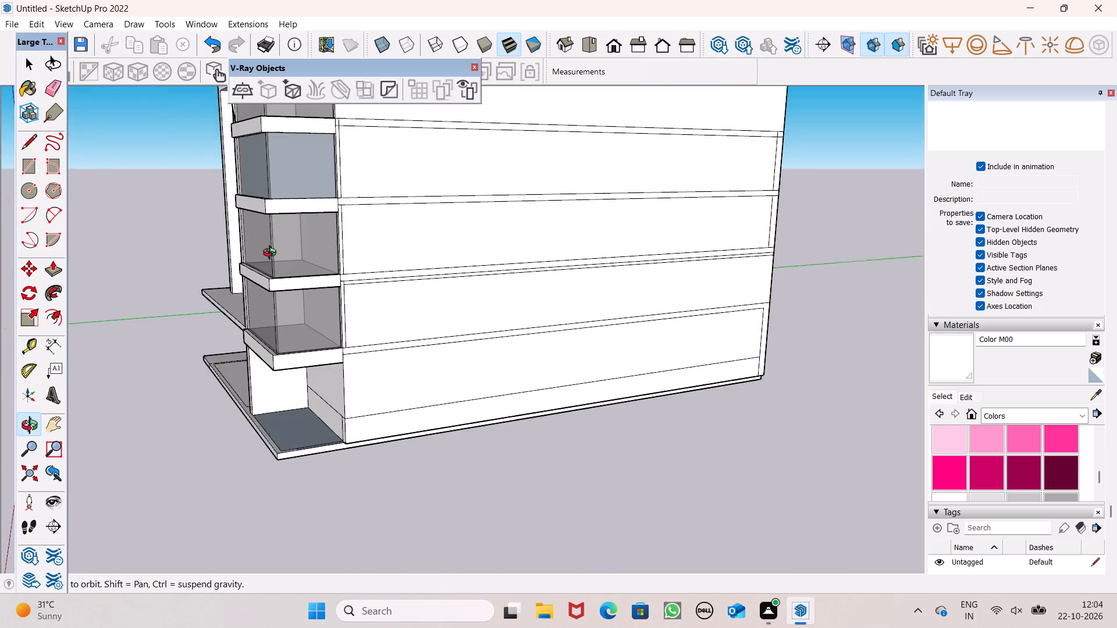
{"action": "middle_click_drag", "start_coordinate": [272, 254], "coordinate": [266, 254]}
Examine the corner bay's bluish pane closely, including its frame, edge thickness and joint with the long wall.
{"action": "scroll", "coordinate": [250, 100], "scroll_direction": "up", "scroll_amount": 7}
{"action": "scroll", "coordinate": [274, 144], "scroll_direction": "up", "scroll_amount": 8}
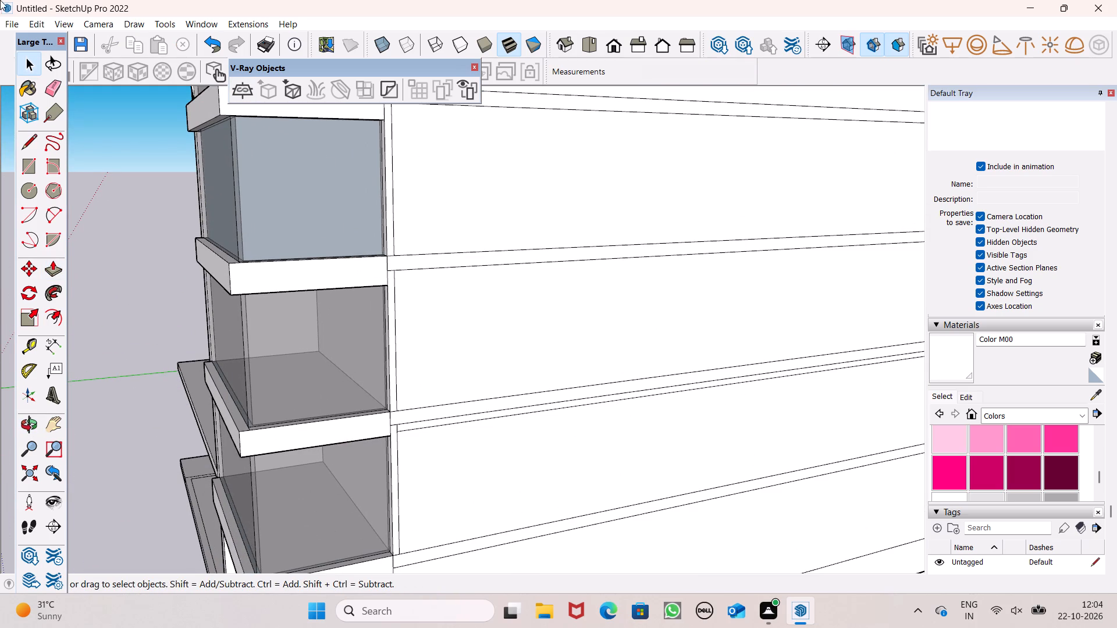
{"action": "scroll", "coordinate": [236, 205], "scroll_direction": "up", "scroll_amount": 8}
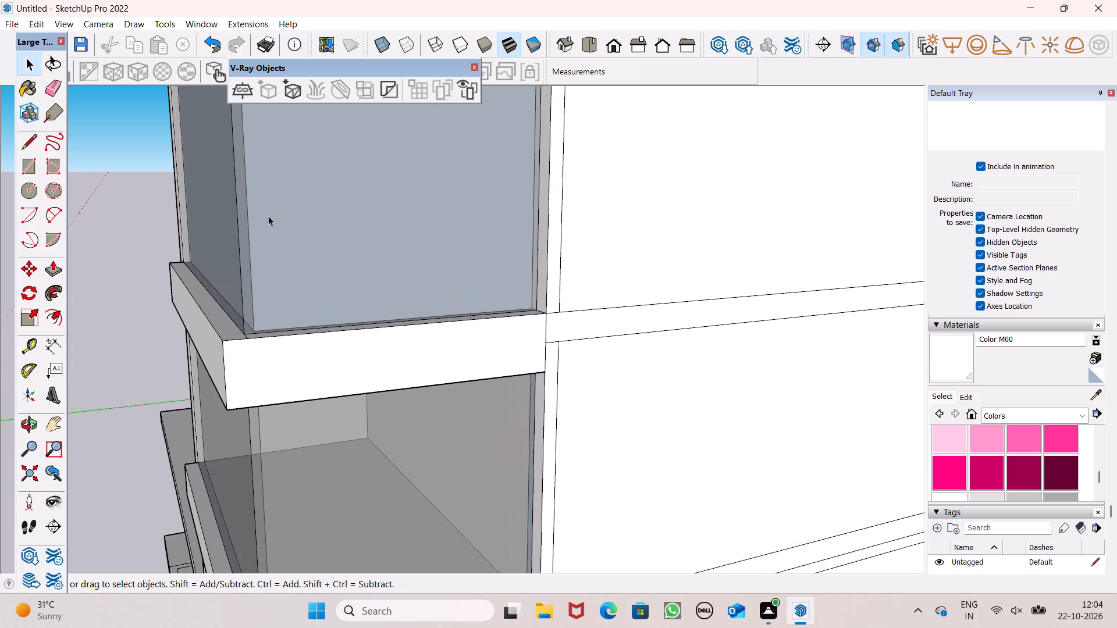
{"action": "middle_click_drag", "start_coordinate": [328, 292], "coordinate": [263, 298]}
{"action": "middle_click", "coordinate": [265, 299]}
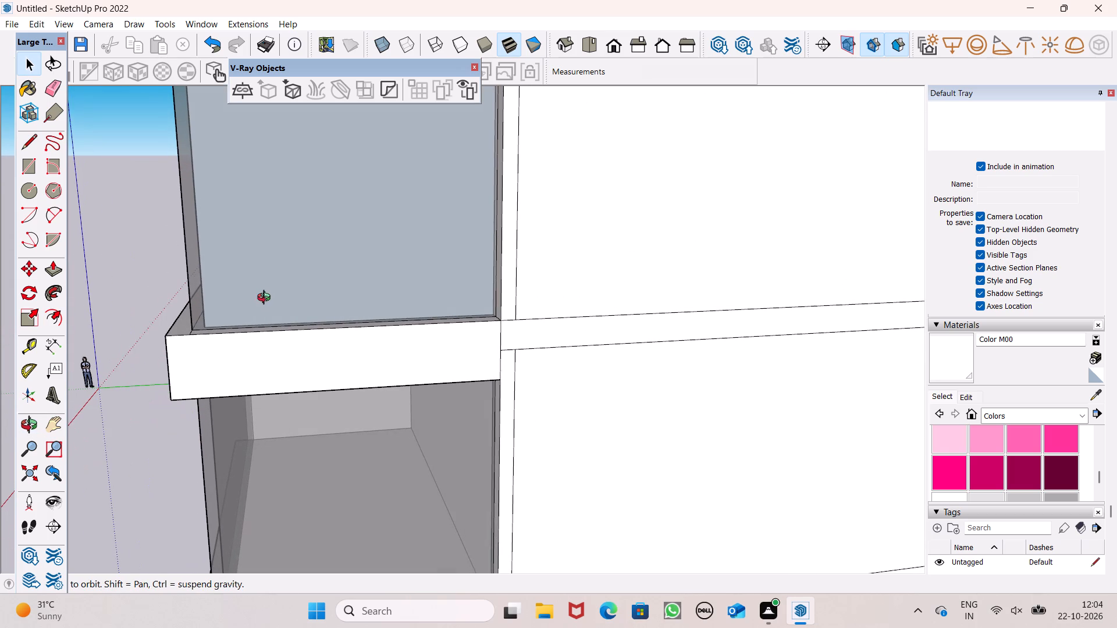
{"action": "middle_click", "coordinate": [236, 299]}
{"action": "middle_click_drag", "start_coordinate": [216, 294], "coordinate": [123, 297]}
{"action": "scroll", "coordinate": [153, 291], "scroll_direction": "up", "scroll_amount": 1}
{"action": "scroll", "coordinate": [589, 369], "scroll_direction": "up", "scroll_amount": 3}
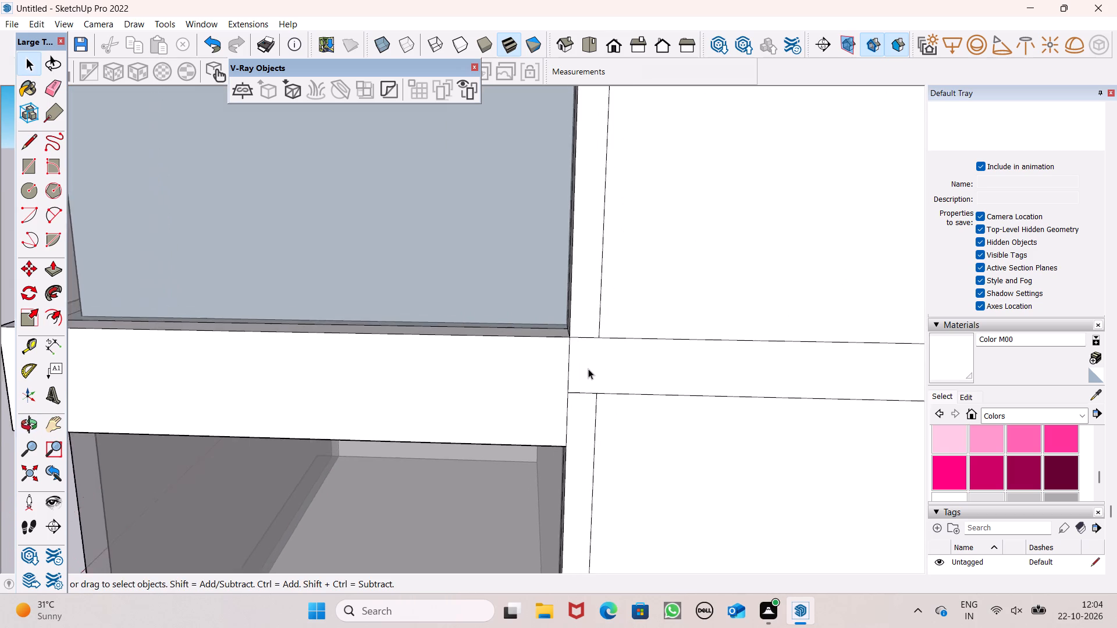
{"action": "scroll", "coordinate": [588, 369], "scroll_direction": "up", "scroll_amount": 4}
{"action": "scroll", "coordinate": [556, 306], "scroll_direction": "up", "scroll_amount": 19}
{"action": "scroll", "coordinate": [446, 301], "scroll_direction": "up", "scroll_amount": 14}
{"action": "middle_click", "coordinate": [652, 344]}
{"action": "scroll", "coordinate": [652, 344], "scroll_direction": "up", "scroll_amount": 2}
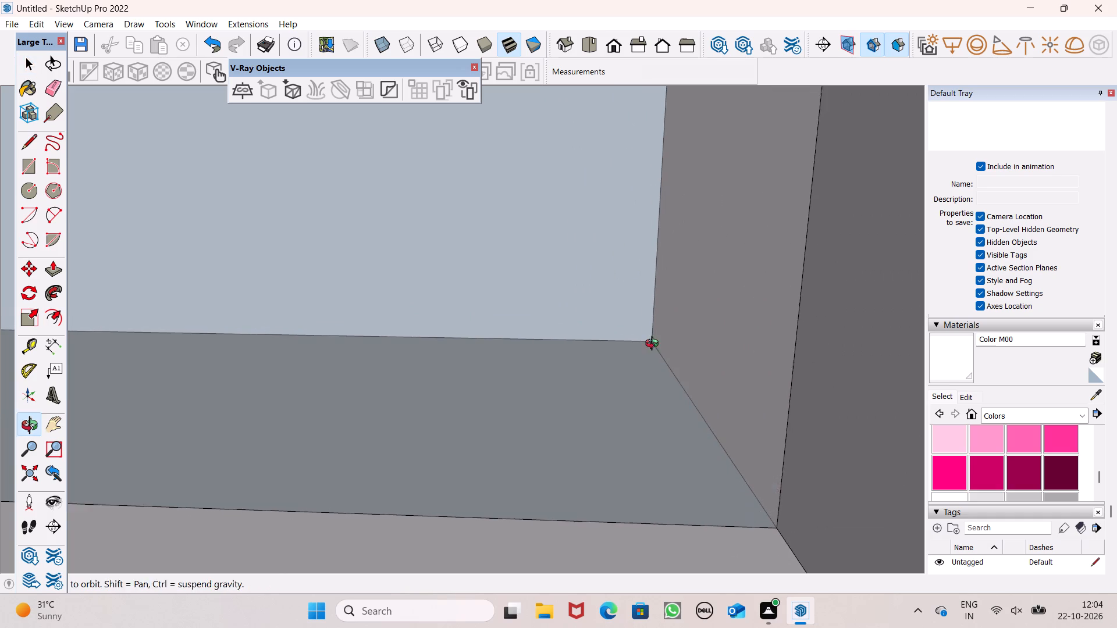
{"action": "scroll", "coordinate": [654, 345], "scroll_direction": "up", "scroll_amount": 5}
{"action": "middle_click_drag", "start_coordinate": [597, 344], "coordinate": [75, 319]}
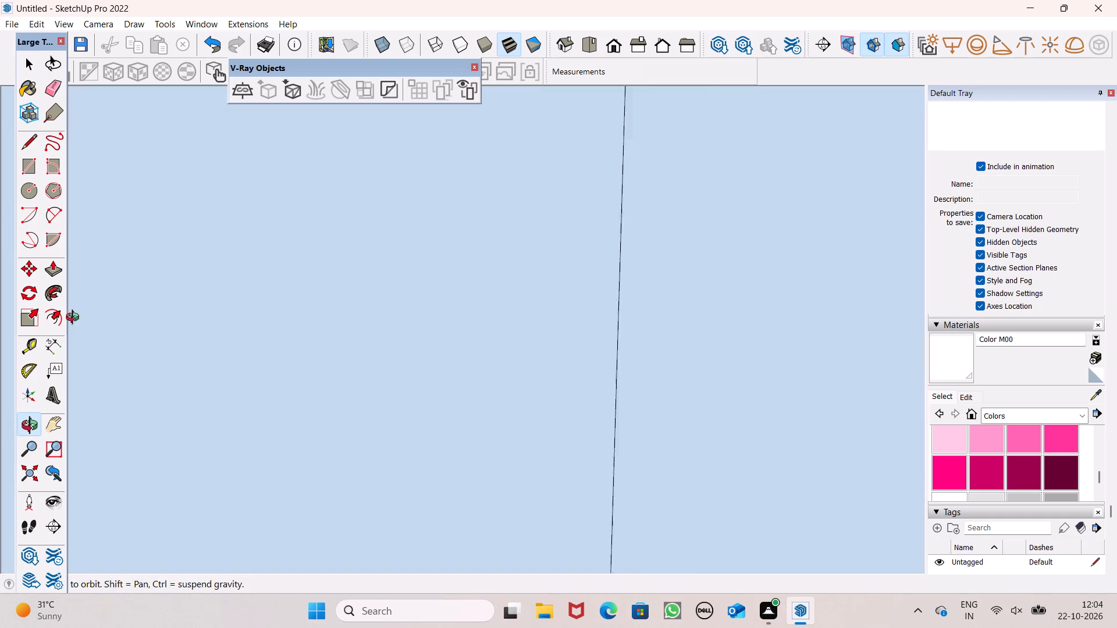
{"action": "middle_click_drag", "start_coordinate": [75, 319], "coordinate": [536, 279]}
{"action": "scroll", "coordinate": [536, 279], "scroll_direction": "up", "scroll_amount": 1}
{"action": "scroll", "coordinate": [541, 274], "scroll_direction": "down", "scroll_amount": 7}
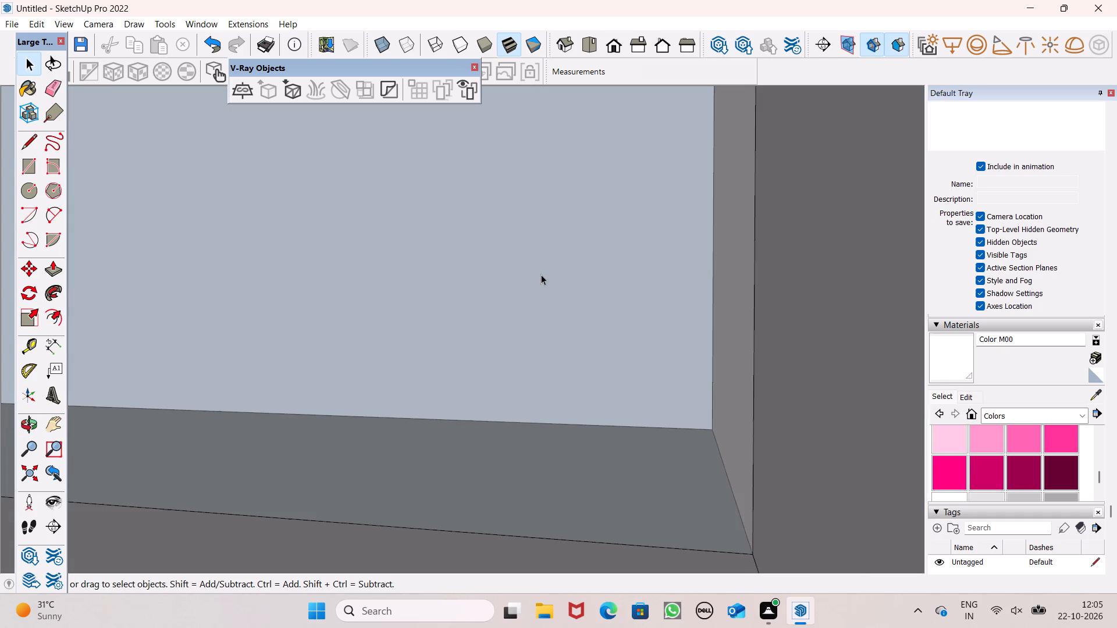
{"action": "scroll", "coordinate": [541, 274], "scroll_direction": "down", "scroll_amount": 14}
{"action": "scroll", "coordinate": [533, 288], "scroll_direction": "down", "scroll_amount": 7}
{"action": "scroll", "coordinate": [723, 302], "scroll_direction": "down", "scroll_amount": 15}
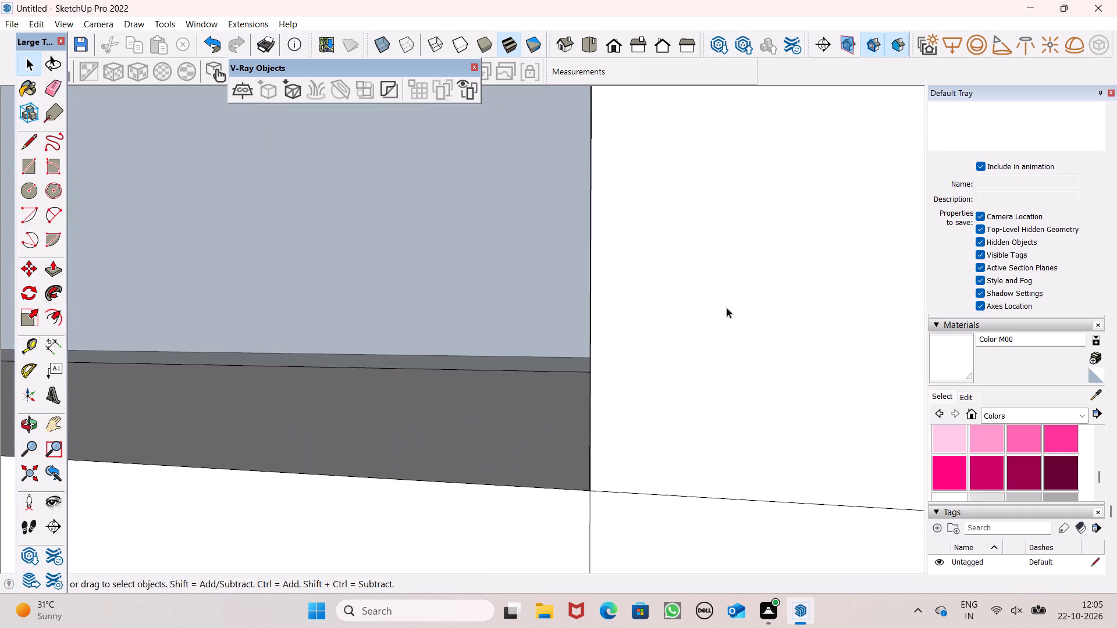
{"action": "scroll", "coordinate": [727, 308], "scroll_direction": "down", "scroll_amount": 16}
{"action": "scroll", "coordinate": [468, 354], "scroll_direction": "down", "scroll_amount": 8}
{"action": "scroll", "coordinate": [515, 326], "scroll_direction": "down", "scroll_amount": 12}
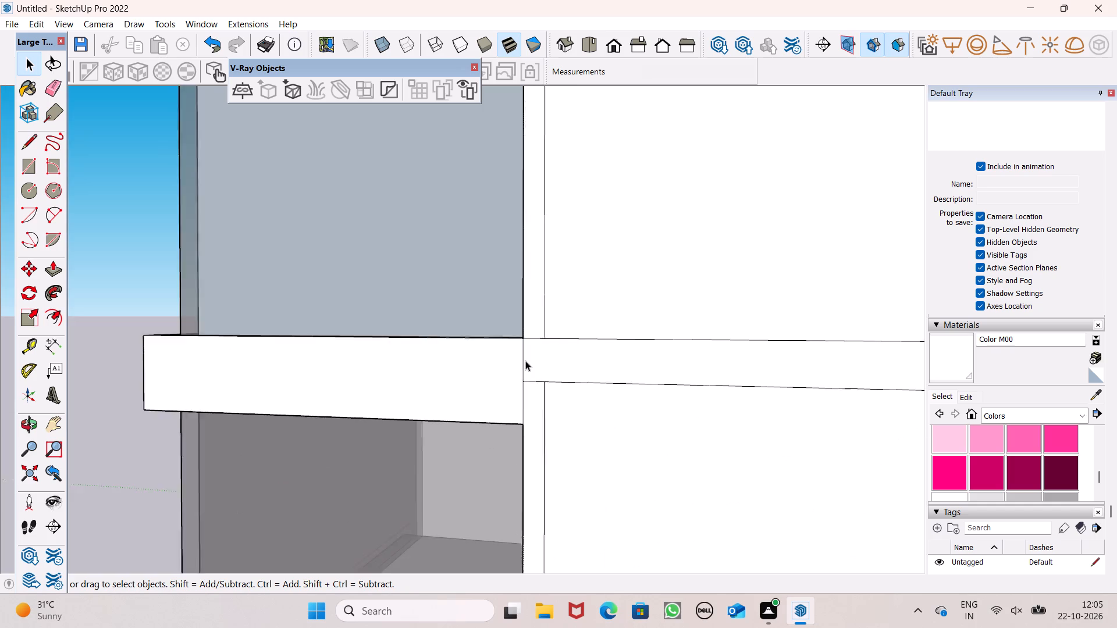
{"action": "scroll", "coordinate": [525, 361], "scroll_direction": "down", "scroll_amount": 10}
{"action": "middle_click_drag", "start_coordinate": [520, 374], "coordinate": [975, 380]}
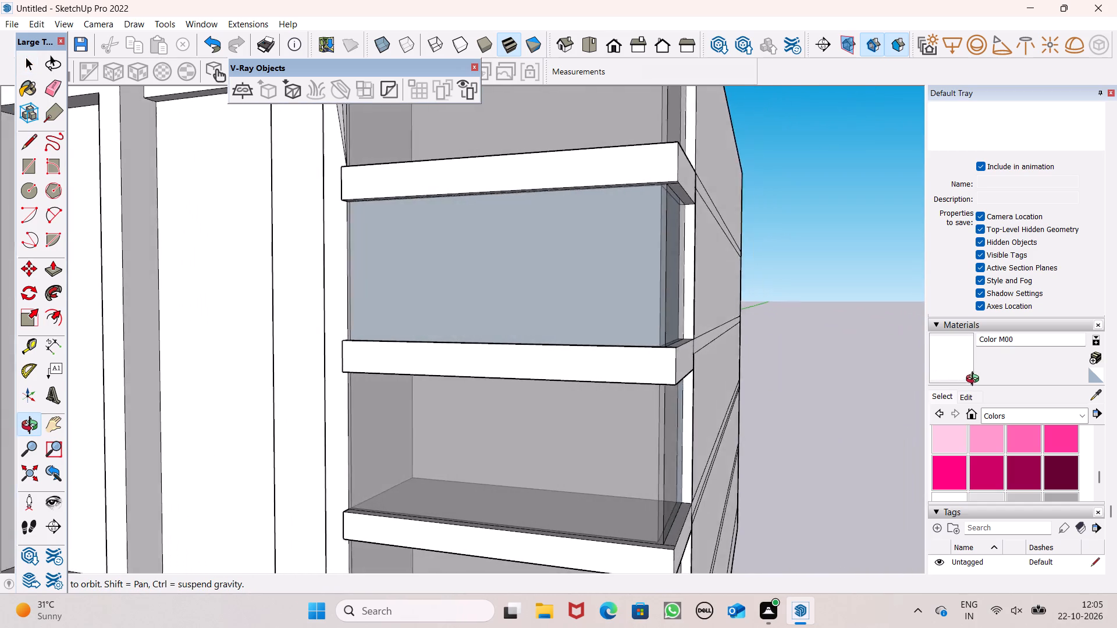
{"action": "middle_click_drag", "start_coordinate": [975, 380], "coordinate": [529, 410]}
{"action": "middle_click_drag", "start_coordinate": [524, 411], "coordinate": [518, 413]}
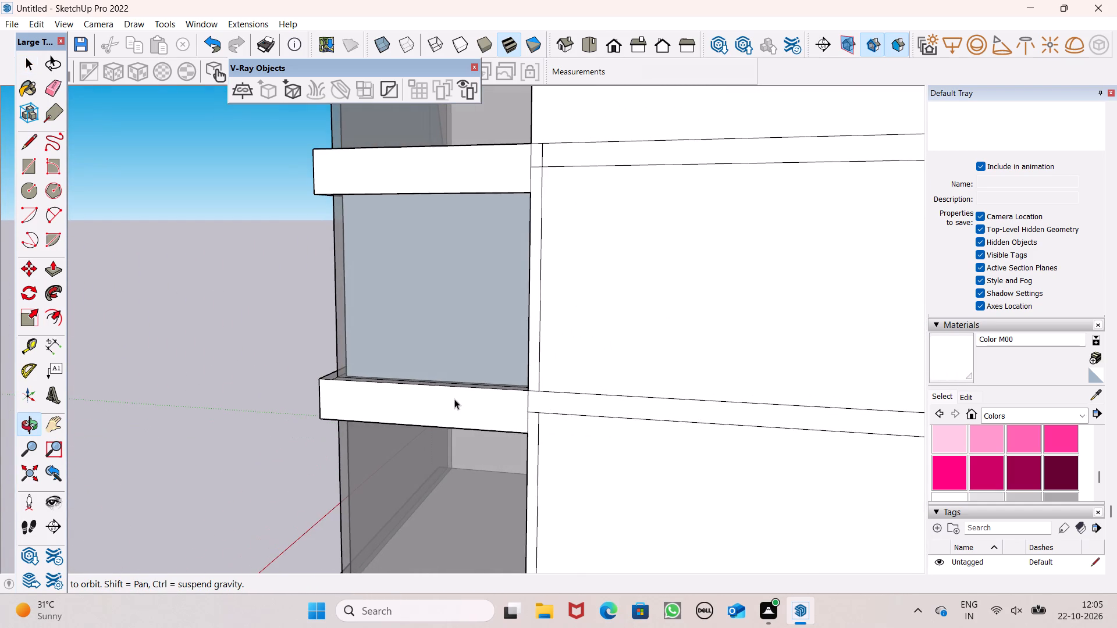
Paint the inner faces around the corner bay's bluish pane with Translucent Glass Gray from the Glass and Mirrors materials.
{"action": "scroll", "coordinate": [510, 358], "scroll_direction": "up", "scroll_amount": 15}
{"action": "scroll", "coordinate": [492, 359], "scroll_direction": "up", "scroll_amount": 7}
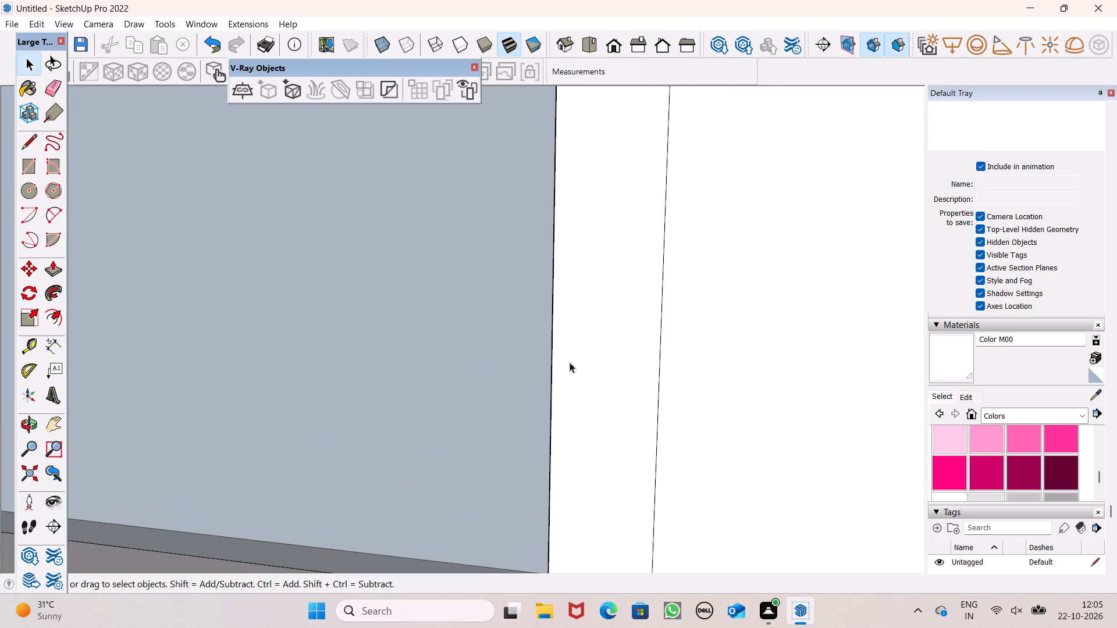
{"action": "scroll", "coordinate": [504, 395], "scroll_direction": "up", "scroll_amount": 8}
{"action": "scroll", "coordinate": [593, 373], "scroll_direction": "up", "scroll_amount": 16}
{"action": "scroll", "coordinate": [645, 367], "scroll_direction": "up", "scroll_amount": 2}
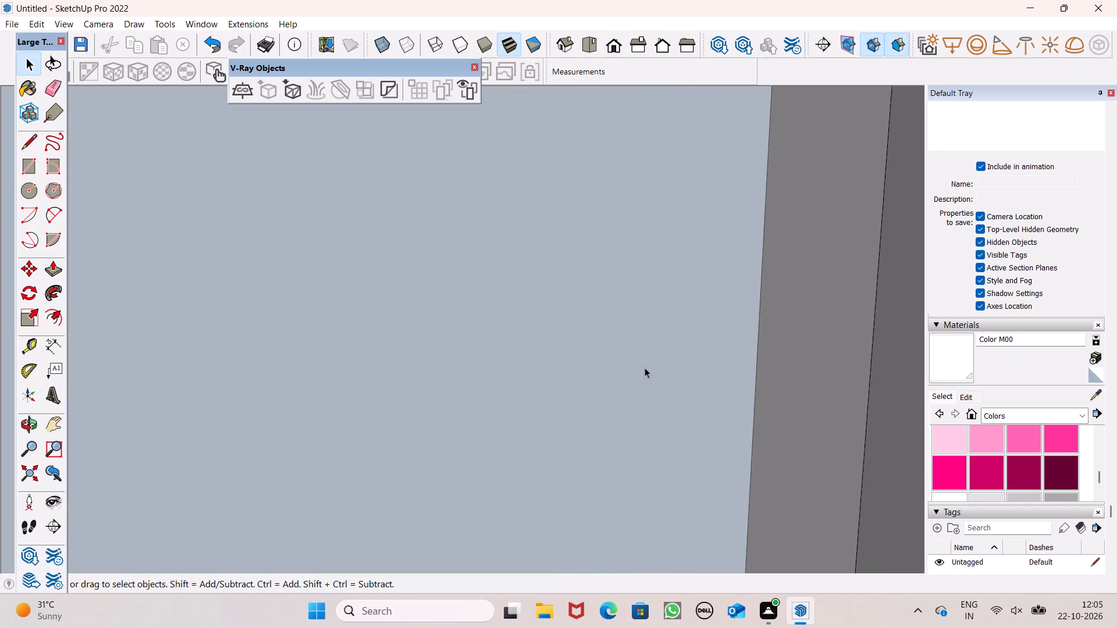
{"action": "scroll", "coordinate": [645, 367], "scroll_direction": "up", "scroll_amount": 16}
{"action": "middle_click_drag", "start_coordinate": [601, 380], "coordinate": [368, 354]}
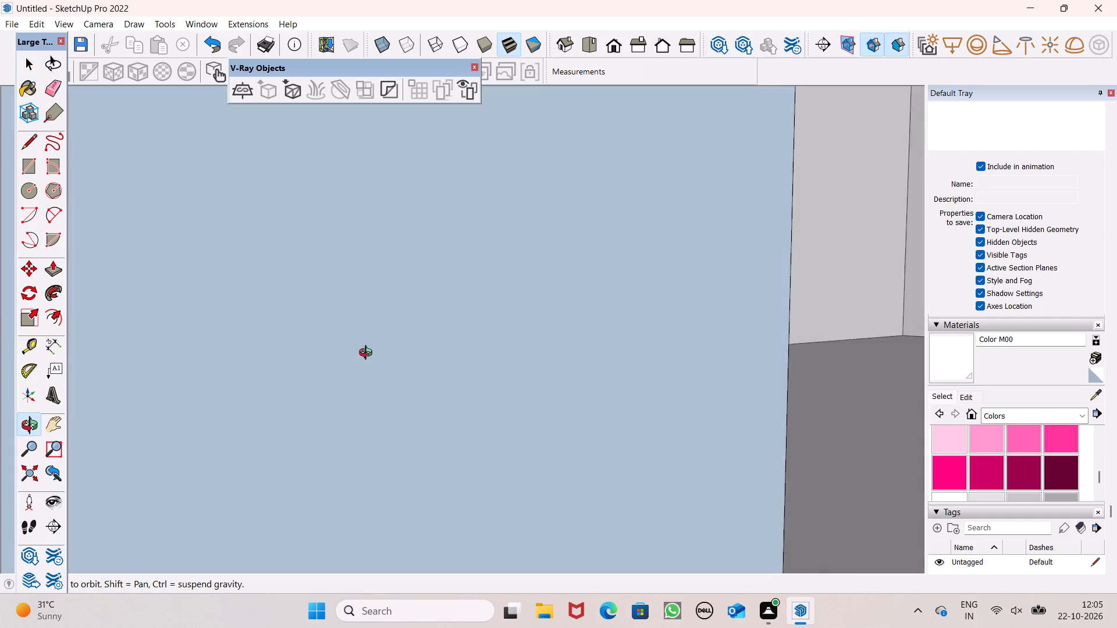
{"action": "middle_click_drag", "start_coordinate": [368, 354], "coordinate": [16, 351]}
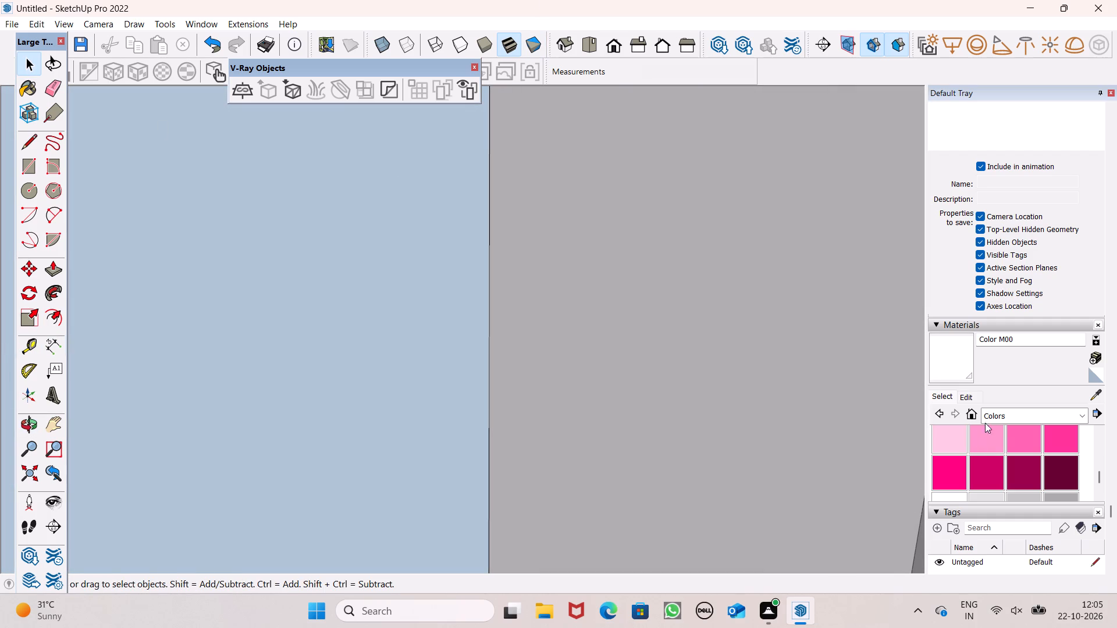
{"action": "left_click", "coordinate": [1001, 418]}
{"action": "left_click", "coordinate": [1006, 486]}
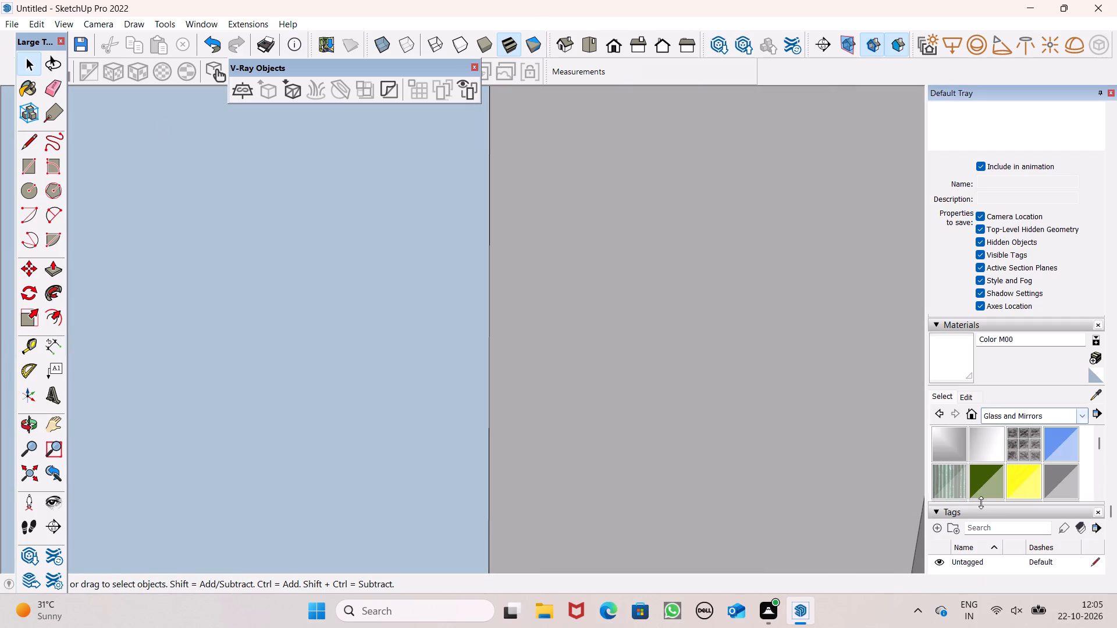
{"action": "left_click", "coordinate": [1055, 474]}
{"action": "left_click", "coordinate": [508, 334]}
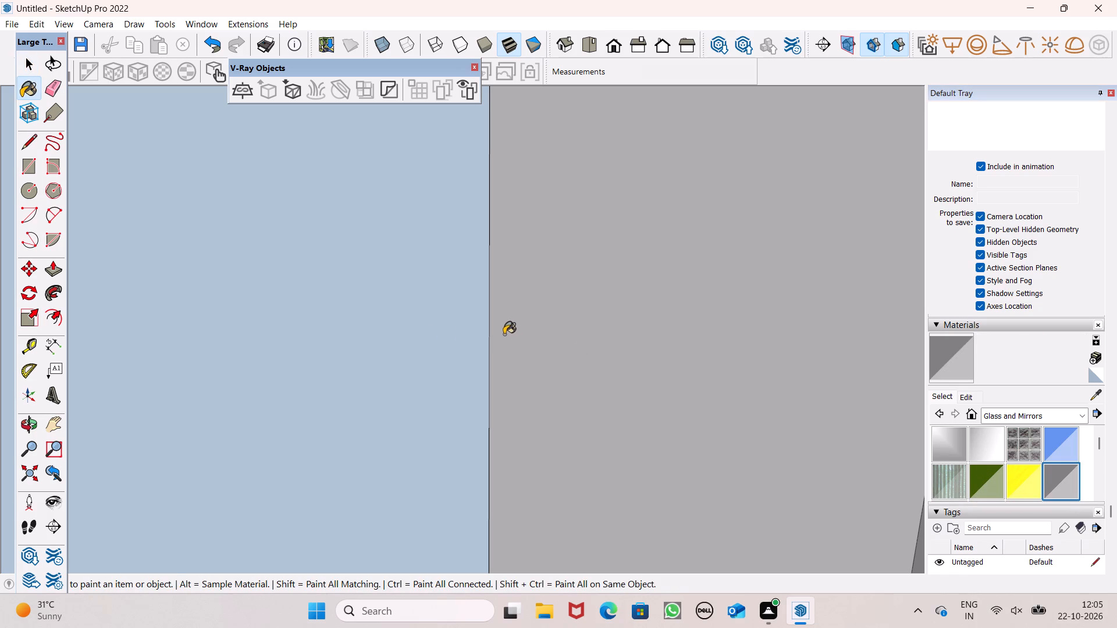
{"action": "left_click", "coordinate": [418, 338]}
{"action": "left_click", "coordinate": [607, 331]}
{"action": "left_click", "coordinate": [529, 332]}
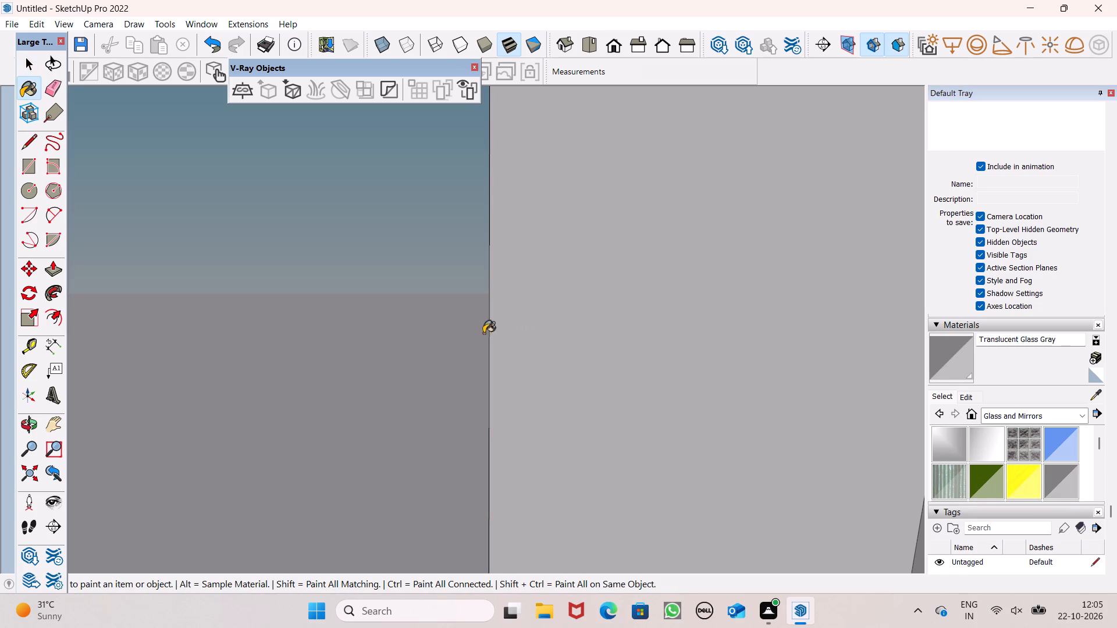
Paint the light-blue face inside the same corner bay storey Translucent Glass Gray and return to the front view.
{"action": "middle_click_drag", "start_coordinate": [575, 330], "coordinate": [284, 308]}
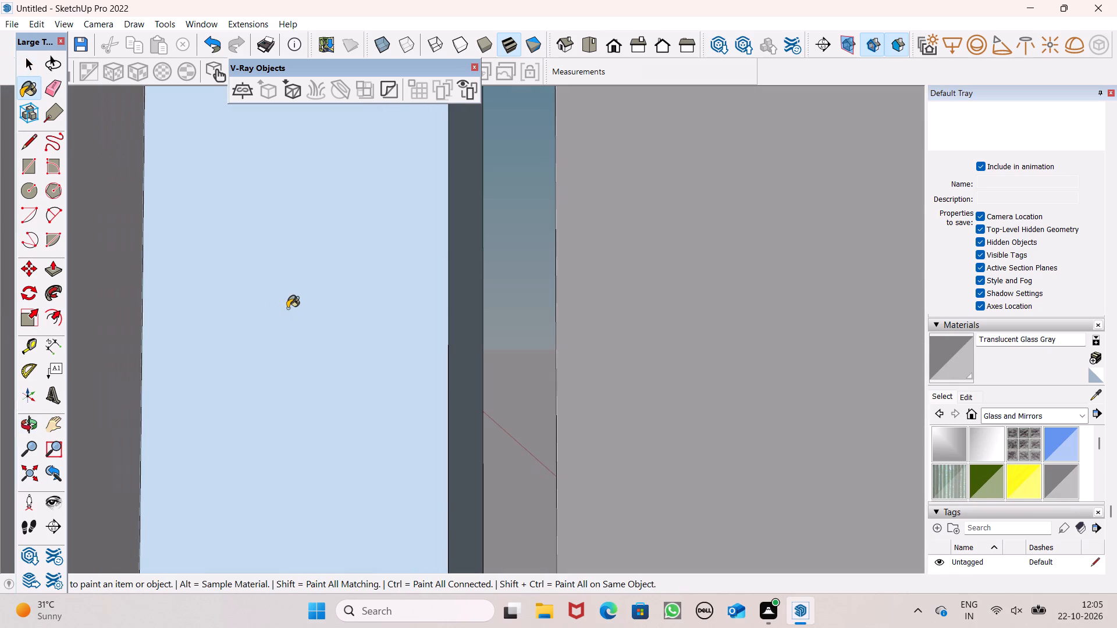
{"action": "left_click", "coordinate": [287, 308]}
{"action": "scroll", "coordinate": [345, 336], "scroll_direction": "up", "scroll_amount": 1}
{"action": "middle_click_drag", "start_coordinate": [346, 337], "coordinate": [640, 355]}
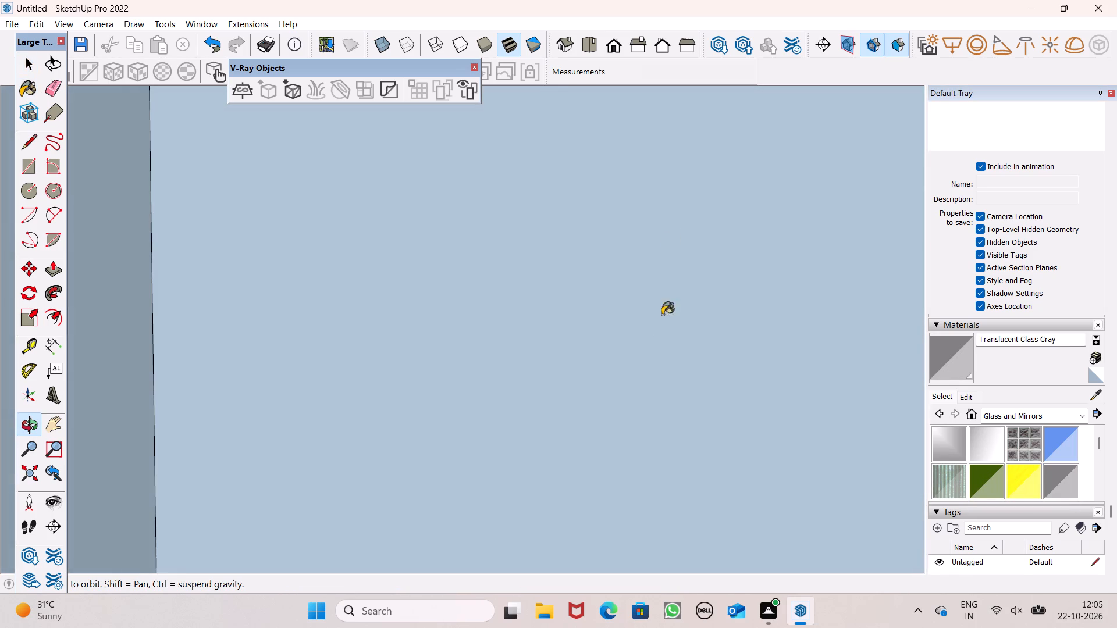
{"action": "left_click", "coordinate": [621, 49]}
{"action": "scroll", "coordinate": [552, 233], "scroll_direction": "down", "scroll_amount": 13}
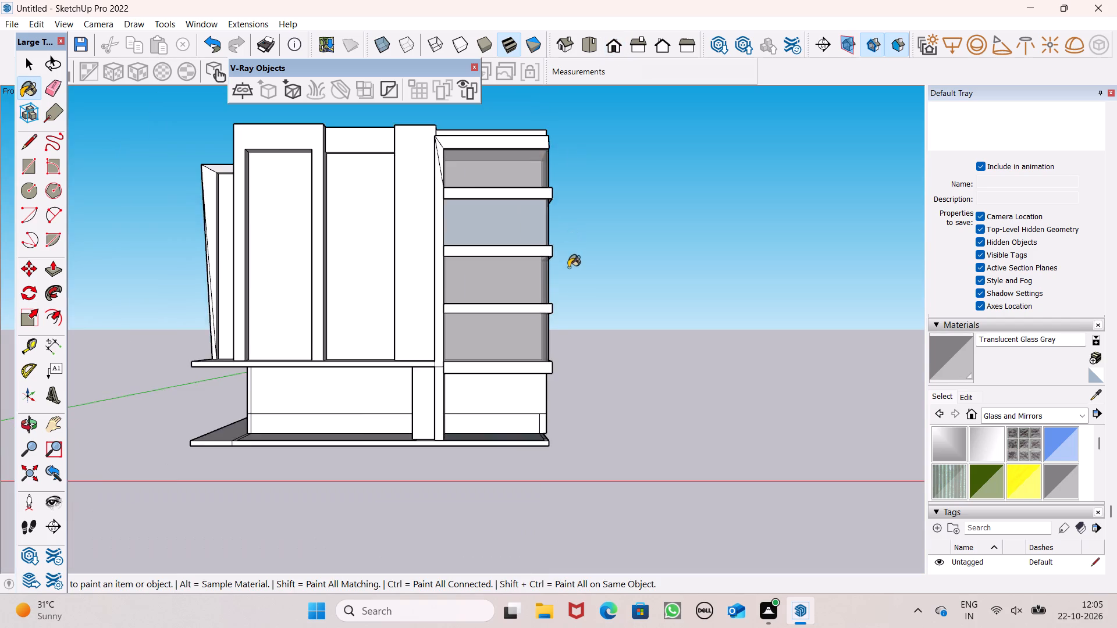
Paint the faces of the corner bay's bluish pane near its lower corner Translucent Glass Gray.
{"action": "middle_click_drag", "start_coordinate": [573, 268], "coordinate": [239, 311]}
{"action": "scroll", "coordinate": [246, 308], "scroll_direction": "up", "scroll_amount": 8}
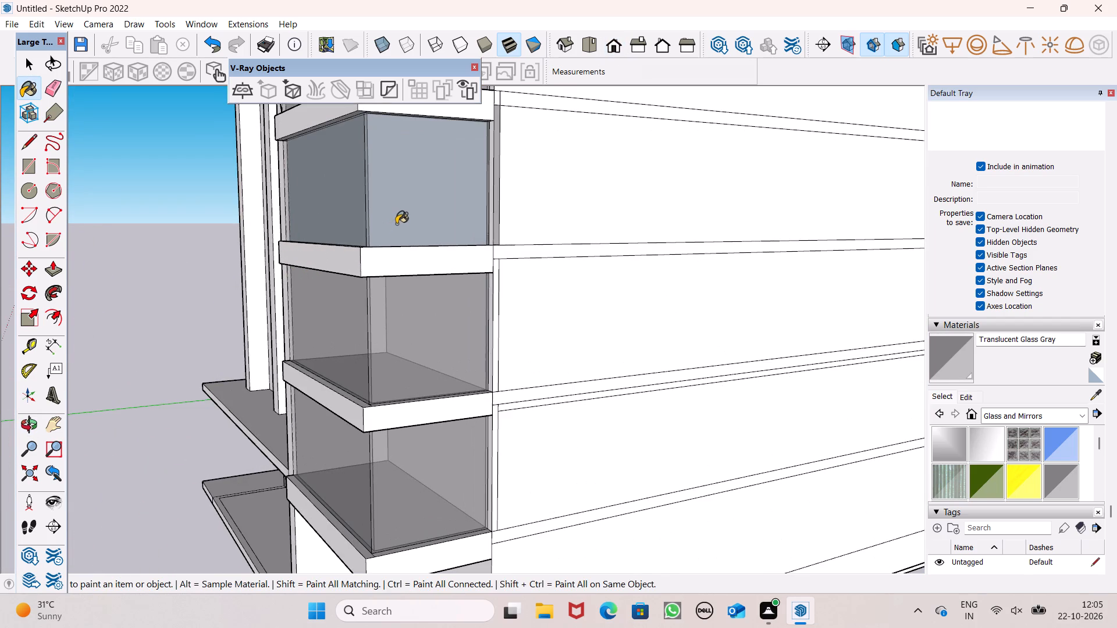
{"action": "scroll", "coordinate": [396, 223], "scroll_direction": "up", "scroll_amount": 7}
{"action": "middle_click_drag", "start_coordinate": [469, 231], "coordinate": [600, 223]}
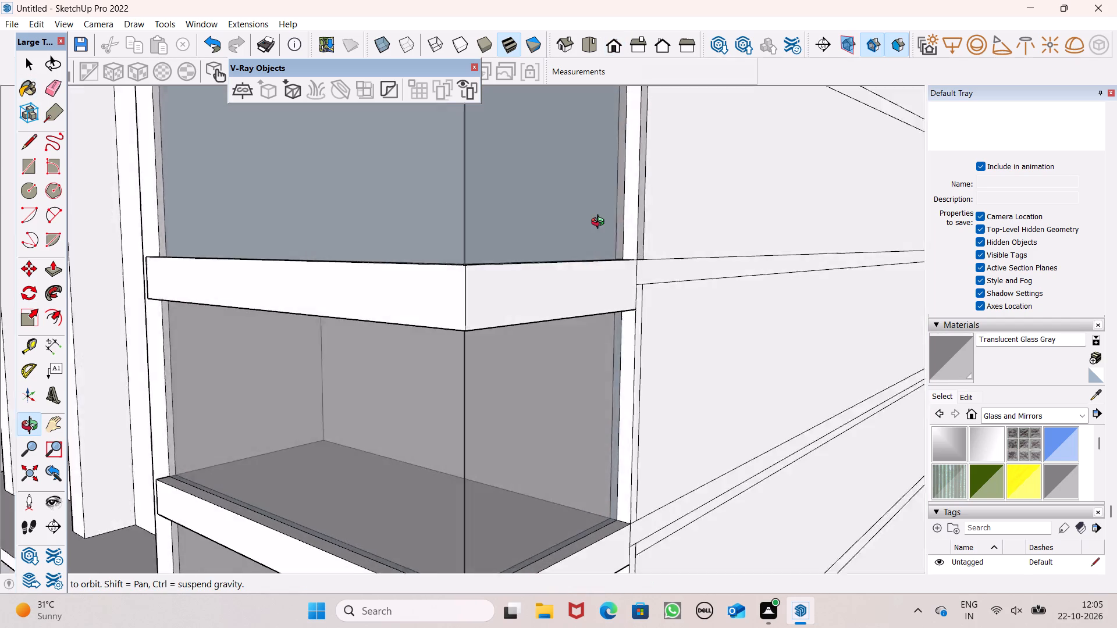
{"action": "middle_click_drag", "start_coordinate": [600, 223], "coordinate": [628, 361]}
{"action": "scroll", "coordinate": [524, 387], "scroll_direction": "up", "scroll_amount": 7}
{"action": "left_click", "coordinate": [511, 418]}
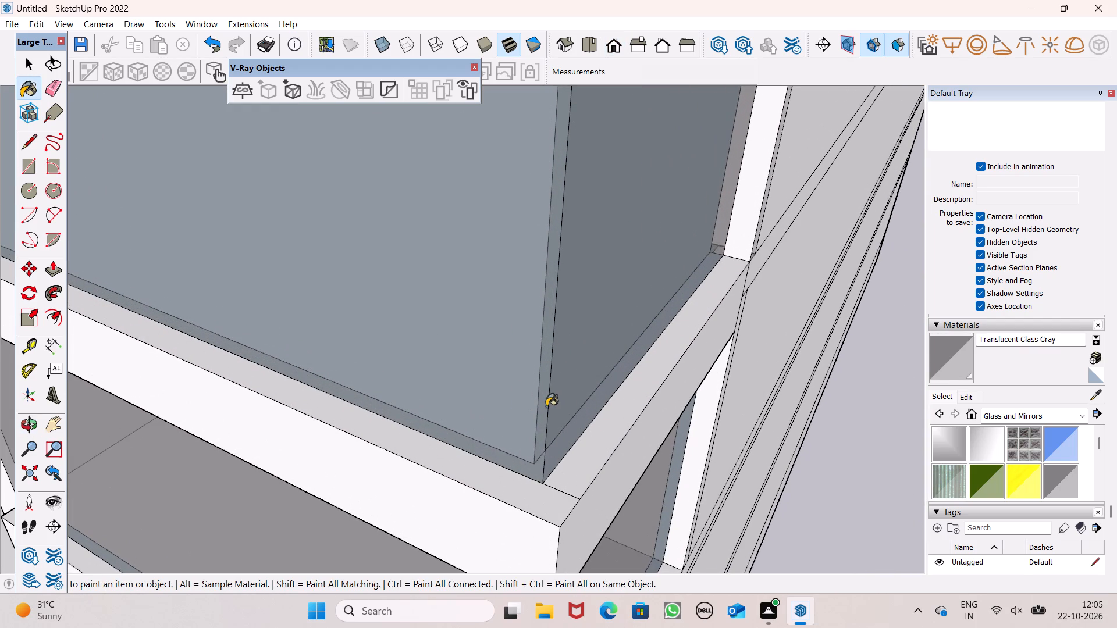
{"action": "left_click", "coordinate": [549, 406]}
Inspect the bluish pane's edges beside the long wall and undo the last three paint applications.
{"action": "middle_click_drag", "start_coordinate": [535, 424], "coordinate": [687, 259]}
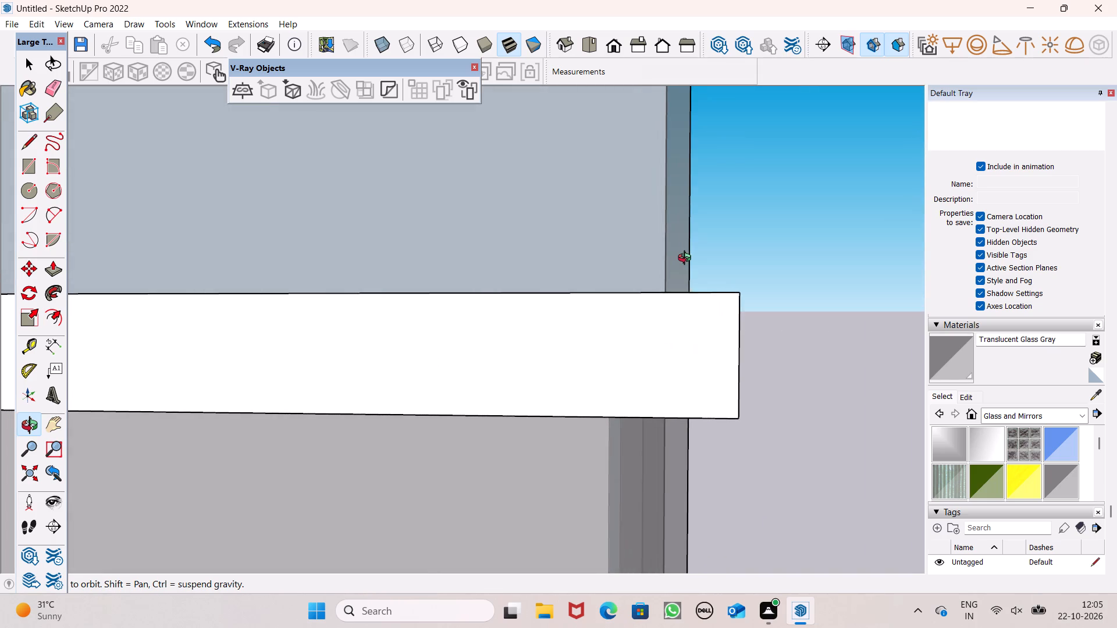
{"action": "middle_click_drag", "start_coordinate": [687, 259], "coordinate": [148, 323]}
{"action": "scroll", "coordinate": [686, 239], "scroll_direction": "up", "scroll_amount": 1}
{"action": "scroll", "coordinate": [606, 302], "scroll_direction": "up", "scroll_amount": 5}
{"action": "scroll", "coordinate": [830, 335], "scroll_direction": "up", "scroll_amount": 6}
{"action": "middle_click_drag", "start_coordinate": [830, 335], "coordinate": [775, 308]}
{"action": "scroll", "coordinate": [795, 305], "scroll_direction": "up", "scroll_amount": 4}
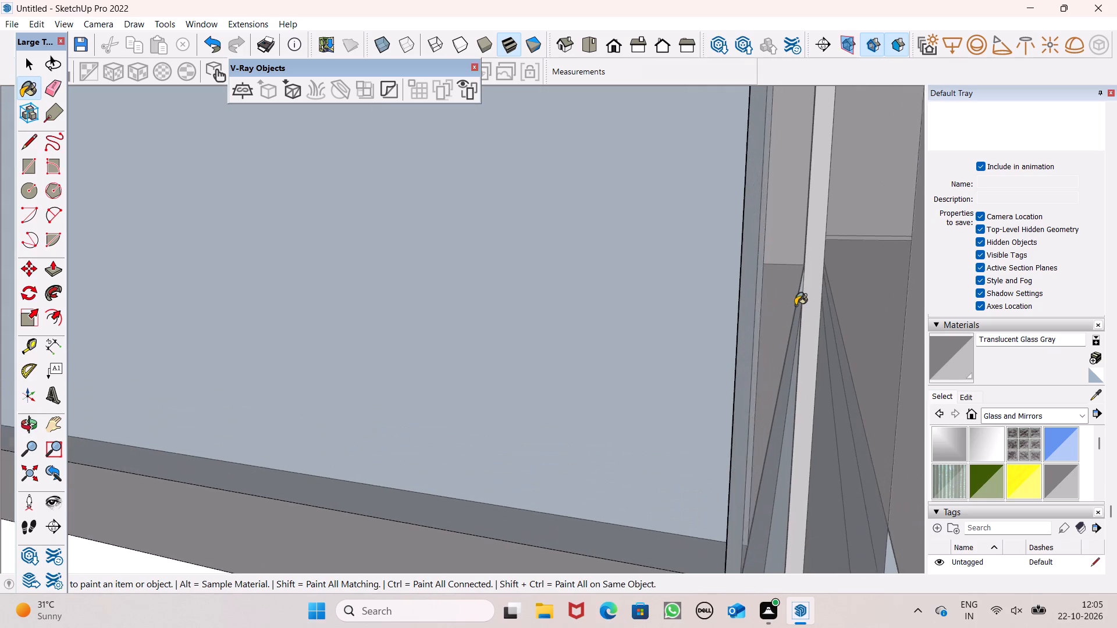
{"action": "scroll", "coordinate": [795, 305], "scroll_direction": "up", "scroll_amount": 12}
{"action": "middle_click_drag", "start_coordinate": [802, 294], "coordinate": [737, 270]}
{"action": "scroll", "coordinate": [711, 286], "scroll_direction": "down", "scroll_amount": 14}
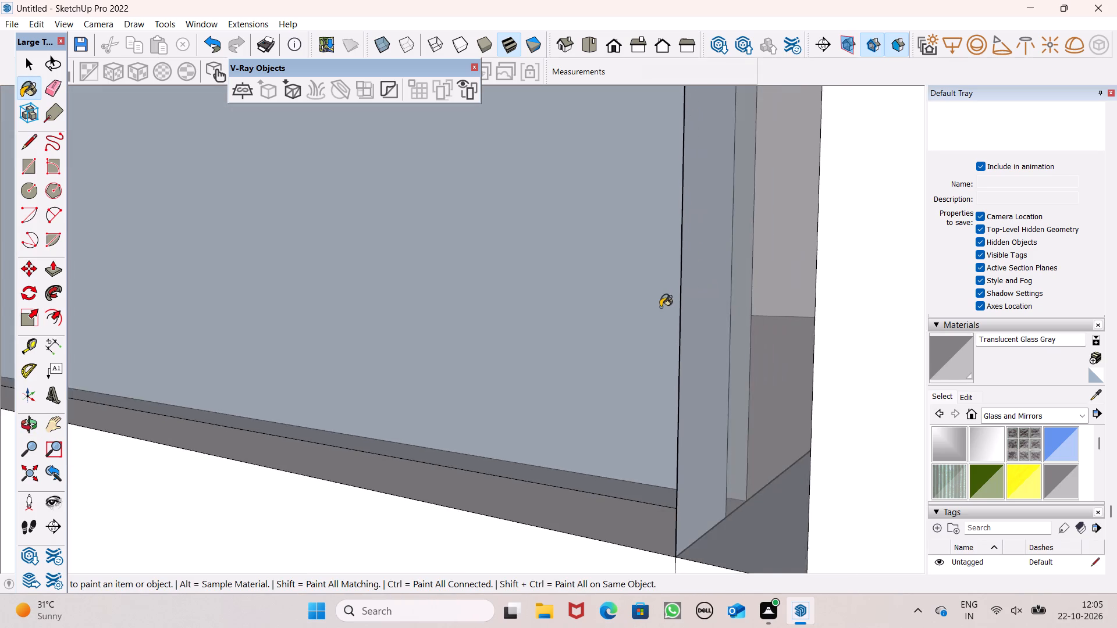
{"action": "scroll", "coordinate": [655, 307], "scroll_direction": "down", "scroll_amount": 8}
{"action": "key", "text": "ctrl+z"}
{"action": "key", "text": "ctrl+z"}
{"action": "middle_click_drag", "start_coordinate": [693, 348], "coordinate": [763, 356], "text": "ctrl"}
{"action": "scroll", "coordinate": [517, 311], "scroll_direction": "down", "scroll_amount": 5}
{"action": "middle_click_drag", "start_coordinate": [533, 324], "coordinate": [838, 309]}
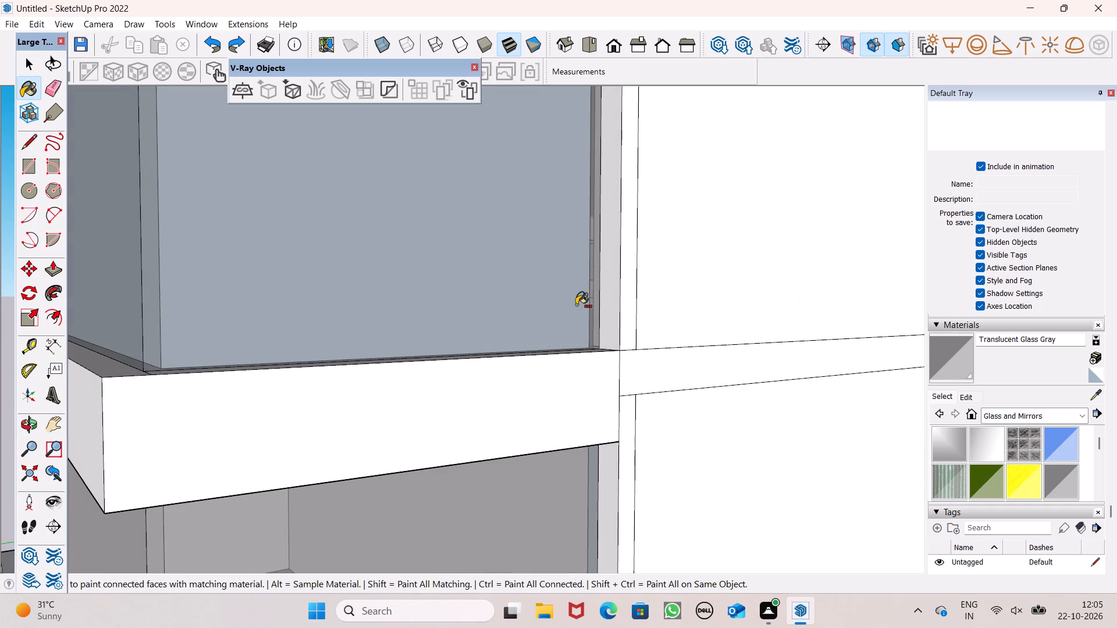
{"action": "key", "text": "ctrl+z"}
Paint the inner faces of the corner bay's bluish storey glazing Translucent Glass Gray.
{"action": "scroll", "coordinate": [628, 266], "scroll_direction": "down", "scroll_amount": 5}
{"action": "middle_click_drag", "start_coordinate": [414, 293], "coordinate": [707, 308]}
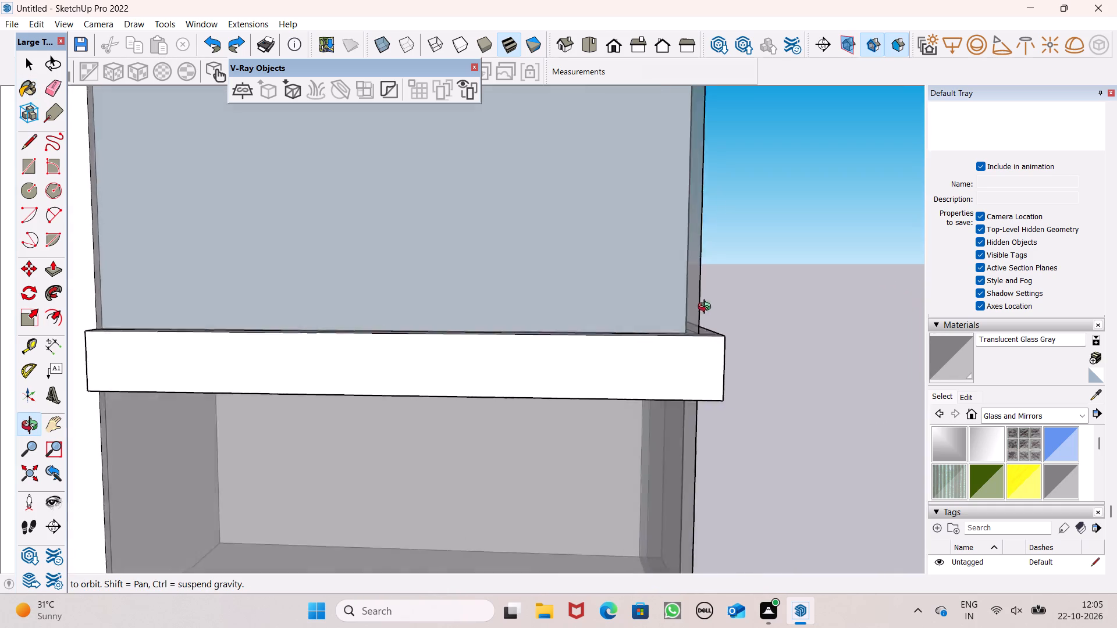
{"action": "middle_click_drag", "start_coordinate": [707, 308], "coordinate": [874, 323]}
{"action": "scroll", "coordinate": [410, 255], "scroll_direction": "up", "scroll_amount": 7}
{"action": "scroll", "coordinate": [245, 349], "scroll_direction": "up", "scroll_amount": 1}
{"action": "middle_click_drag", "start_coordinate": [250, 349], "coordinate": [467, 276]}
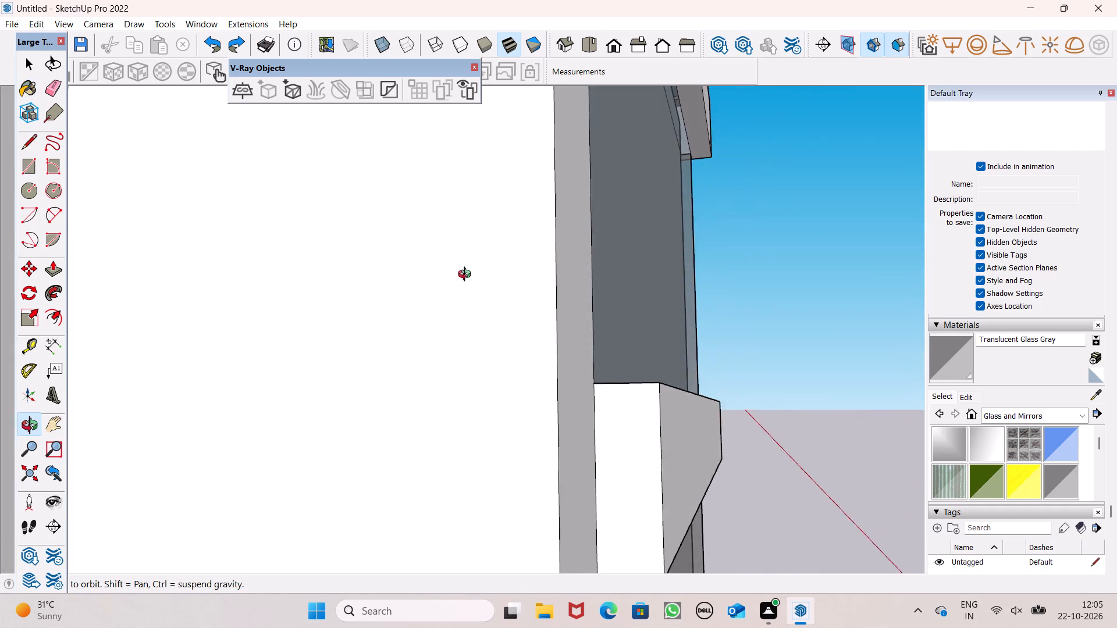
{"action": "middle_click_drag", "start_coordinate": [467, 276], "coordinate": [276, 333]}
{"action": "scroll", "coordinate": [276, 345], "scroll_direction": "up", "scroll_amount": 7}
{"action": "scroll", "coordinate": [191, 282], "scroll_direction": "up", "scroll_amount": 9}
{"action": "scroll", "coordinate": [284, 296], "scroll_direction": "up", "scroll_amount": 2}
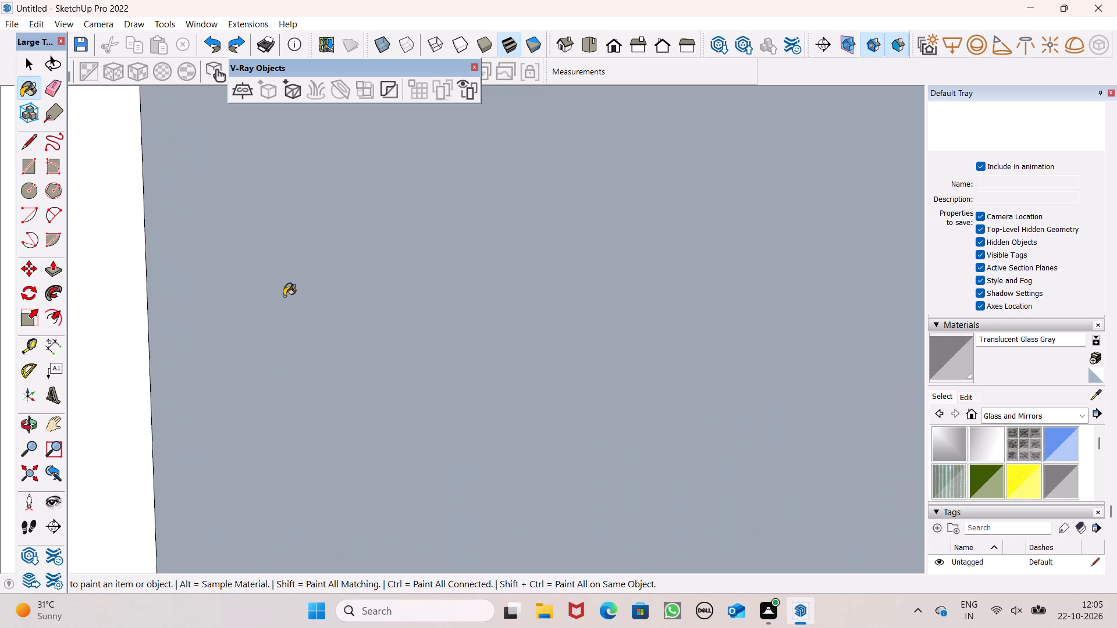
{"action": "scroll", "coordinate": [284, 296], "scroll_direction": "up", "scroll_amount": 6}
{"action": "scroll", "coordinate": [371, 287], "scroll_direction": "up", "scroll_amount": 5}
{"action": "scroll", "coordinate": [483, 302], "scroll_direction": "up", "scroll_amount": 3}
{"action": "left_click", "coordinate": [572, 386]}
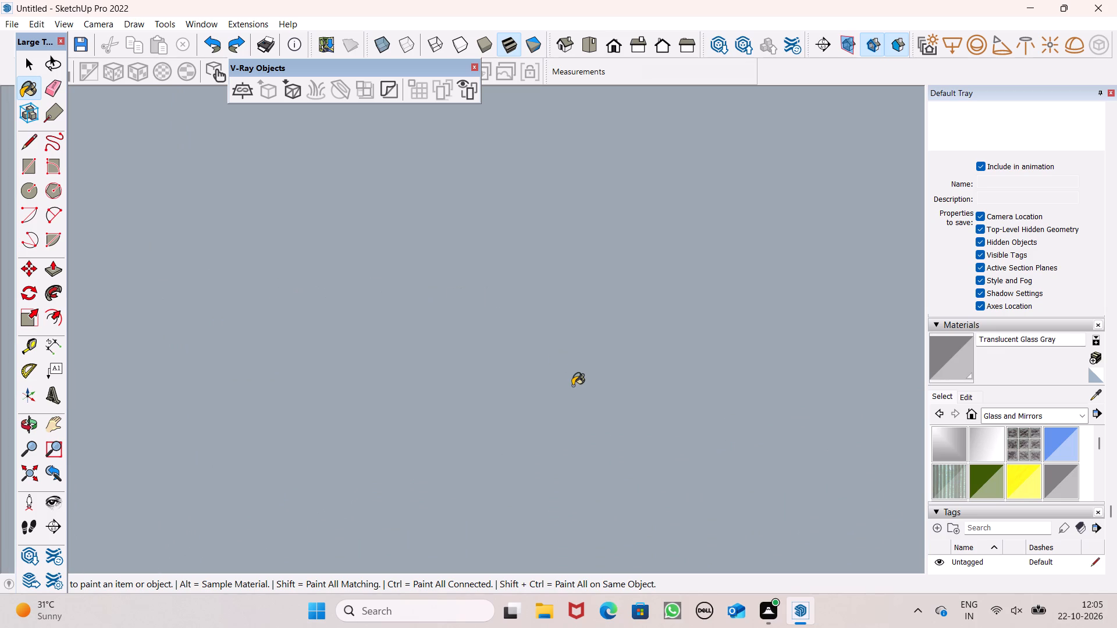
{"action": "scroll", "coordinate": [572, 386], "scroll_direction": "up", "scroll_amount": 7}
{"action": "middle_click_drag", "start_coordinate": [695, 396], "coordinate": [838, 381]}
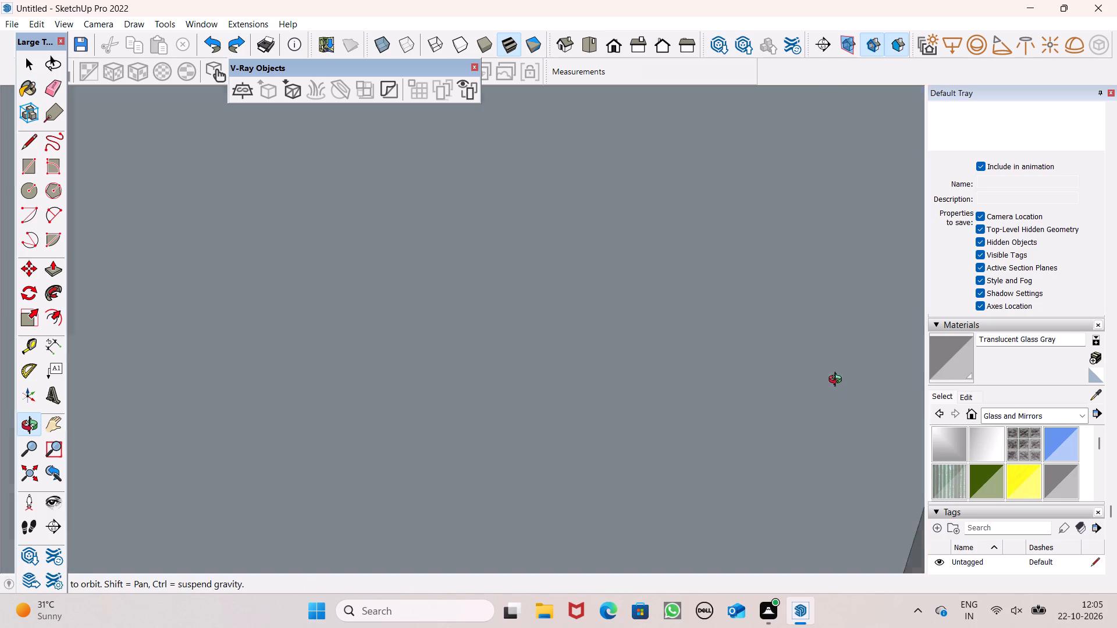
{"action": "middle_click_drag", "start_coordinate": [838, 381], "coordinate": [924, 358]}
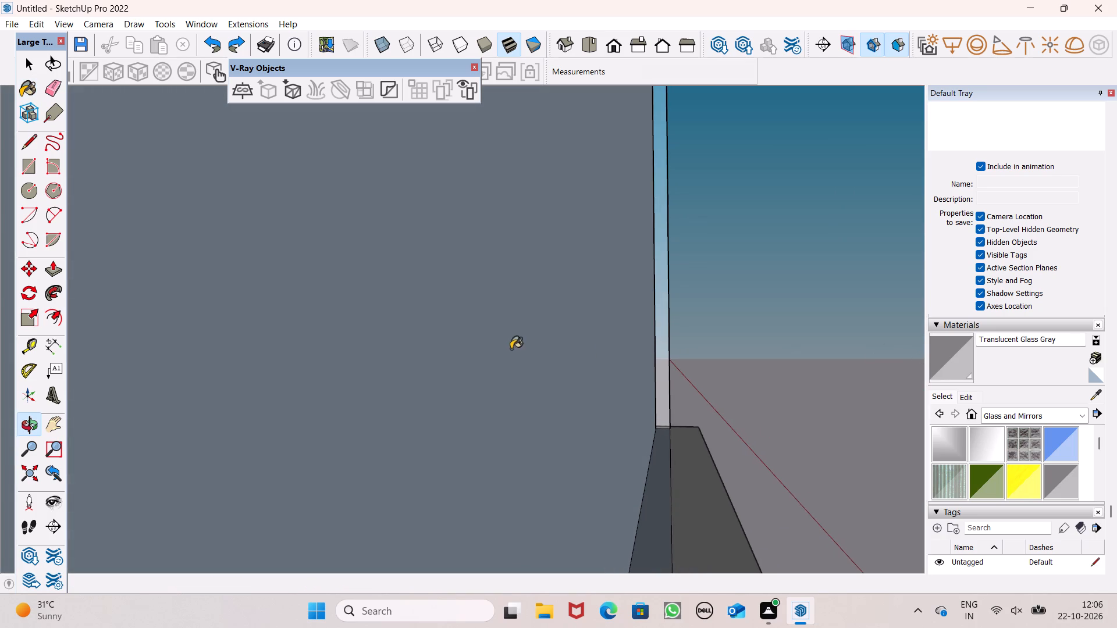
{"action": "left_click", "coordinate": [510, 348]}
{"action": "left_click", "coordinate": [546, 339]}
{"action": "left_click", "coordinate": [650, 326]}
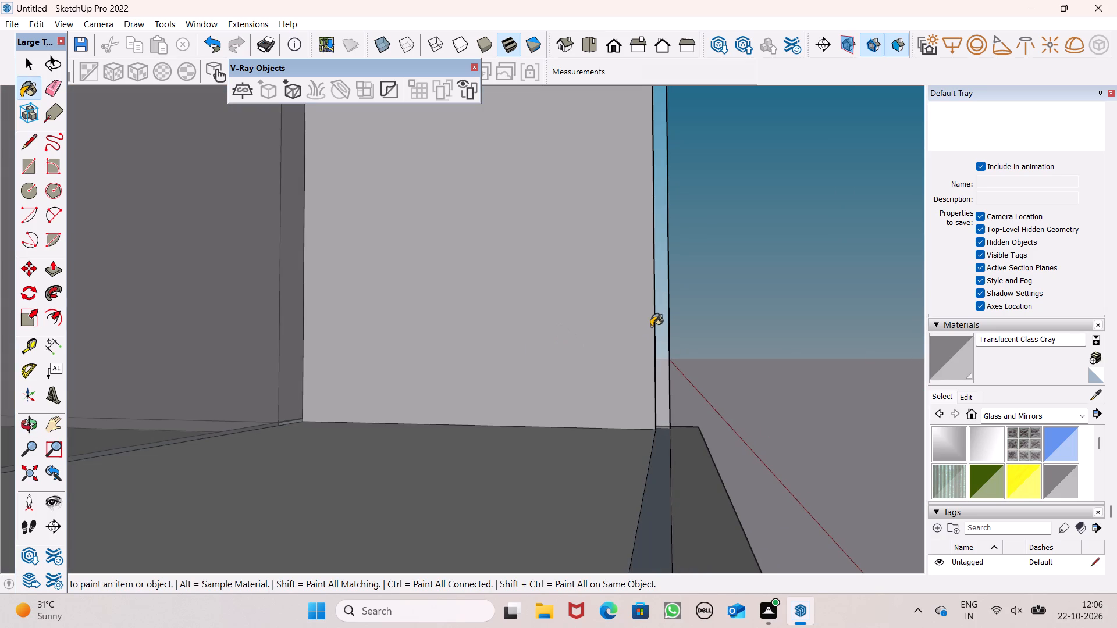
Paint the remaining white face within the corner bay glazing's thickness Translucent Glass Gray and return to the front view.
{"action": "scroll", "coordinate": [670, 320], "scroll_direction": "up", "scroll_amount": 15}
{"action": "scroll", "coordinate": [588, 338], "scroll_direction": "up", "scroll_amount": 2}
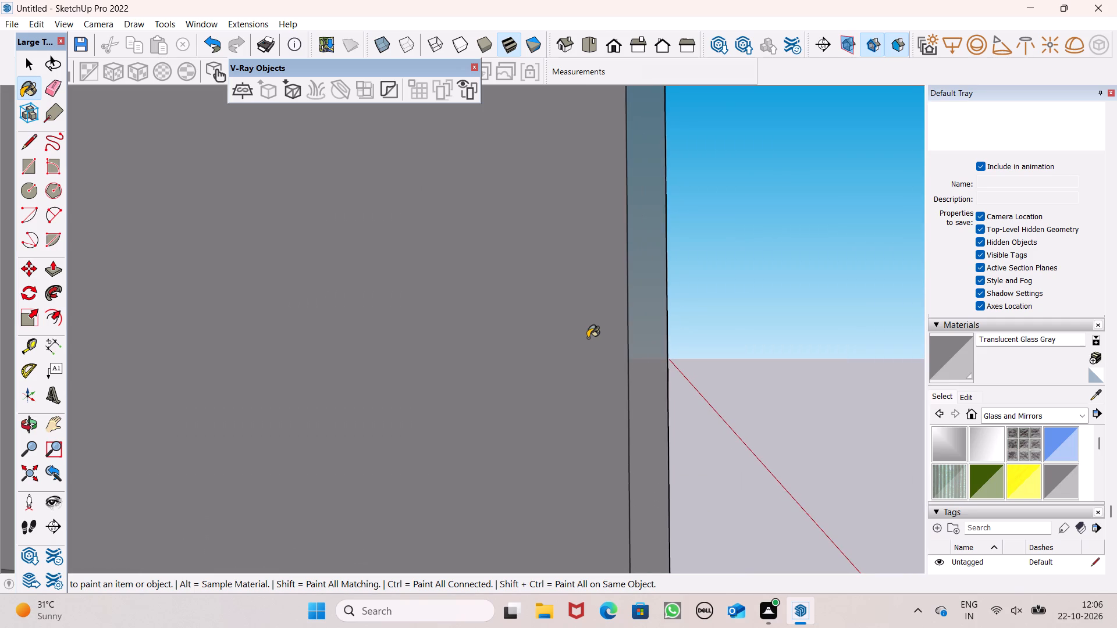
{"action": "scroll", "coordinate": [588, 338], "scroll_direction": "up", "scroll_amount": 1}
{"action": "middle_click_drag", "start_coordinate": [604, 342], "coordinate": [706, 341]}
{"action": "scroll", "coordinate": [365, 337], "scroll_direction": "up", "scroll_amount": 13}
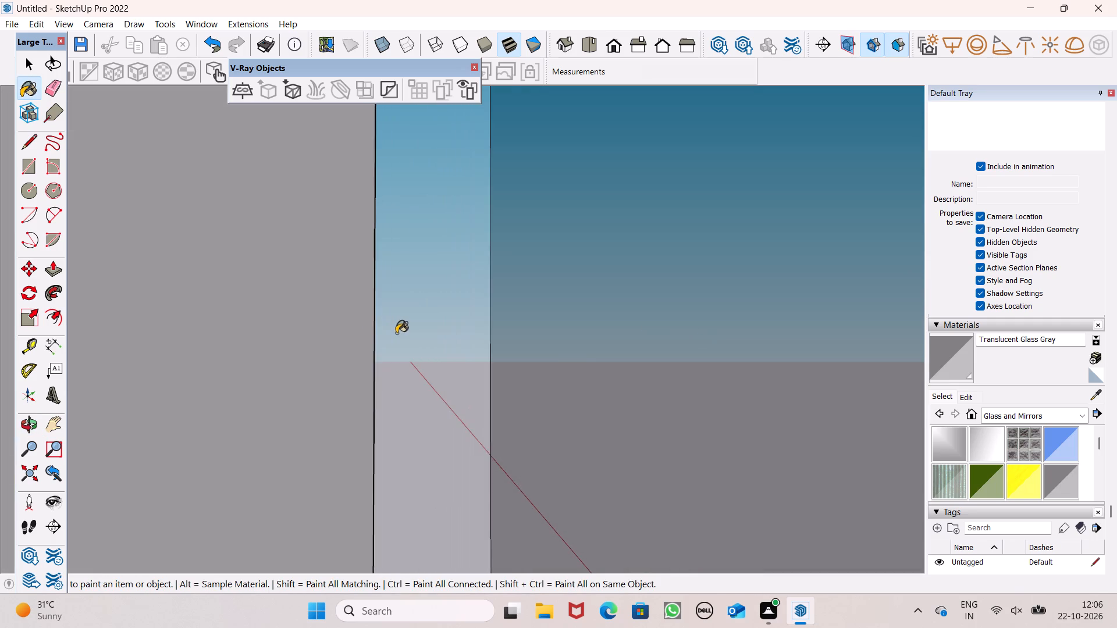
{"action": "scroll", "coordinate": [396, 333], "scroll_direction": "up", "scroll_amount": 3}
{"action": "middle_click_drag", "start_coordinate": [405, 345], "coordinate": [379, 367]}
{"action": "scroll", "coordinate": [379, 367], "scroll_direction": "up", "scroll_amount": 1}
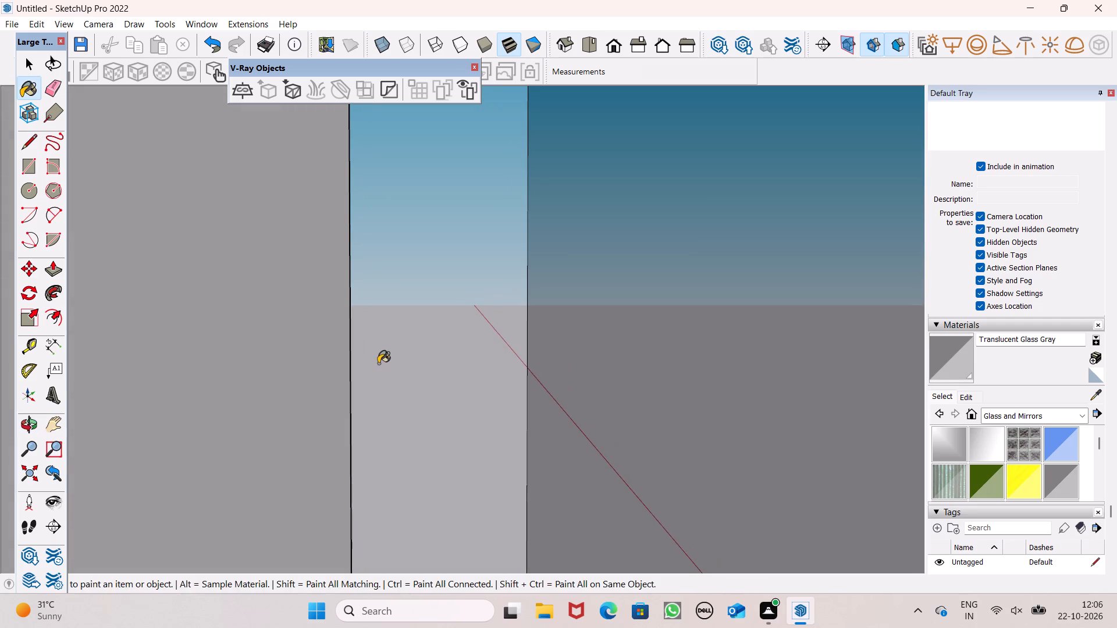
{"action": "scroll", "coordinate": [440, 170], "scroll_direction": "up", "scroll_amount": 3}
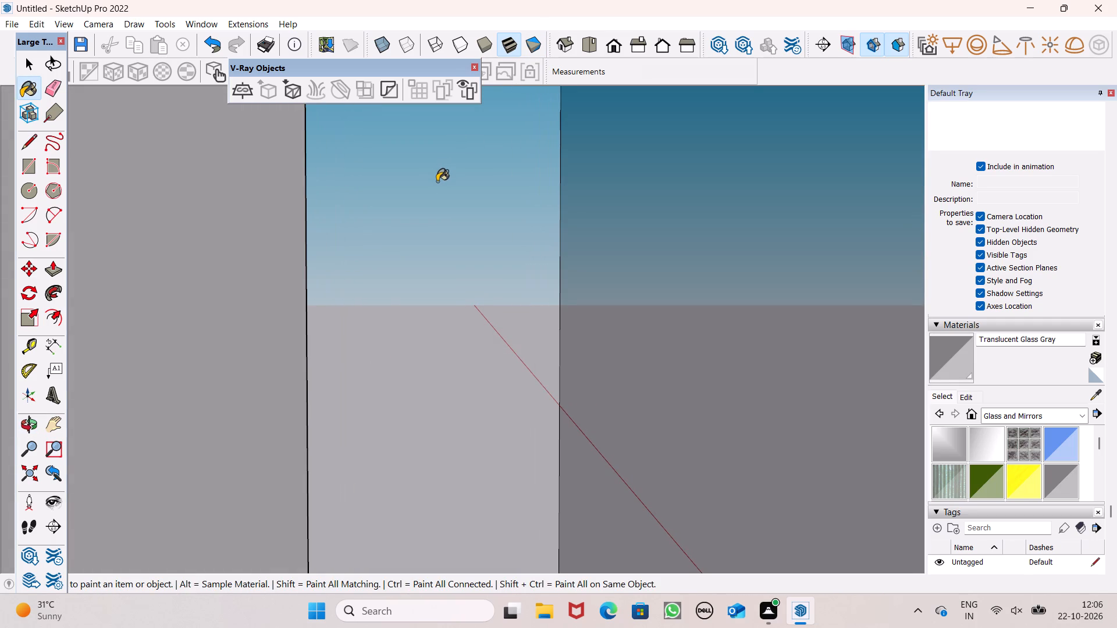
{"action": "scroll", "coordinate": [439, 177], "scroll_direction": "up", "scroll_amount": 1}
{"action": "middle_click_drag", "start_coordinate": [437, 233], "coordinate": [430, 258]}
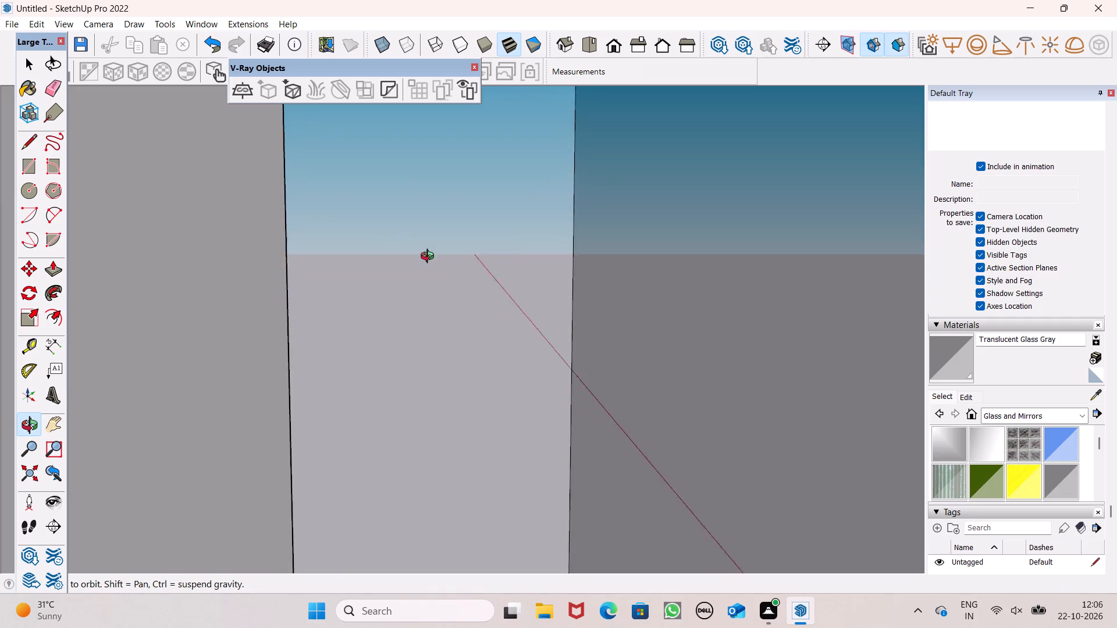
{"action": "middle_click_drag", "start_coordinate": [430, 258], "coordinate": [418, 255]}
{"action": "scroll", "coordinate": [259, 291], "scroll_direction": "up", "scroll_amount": 1}
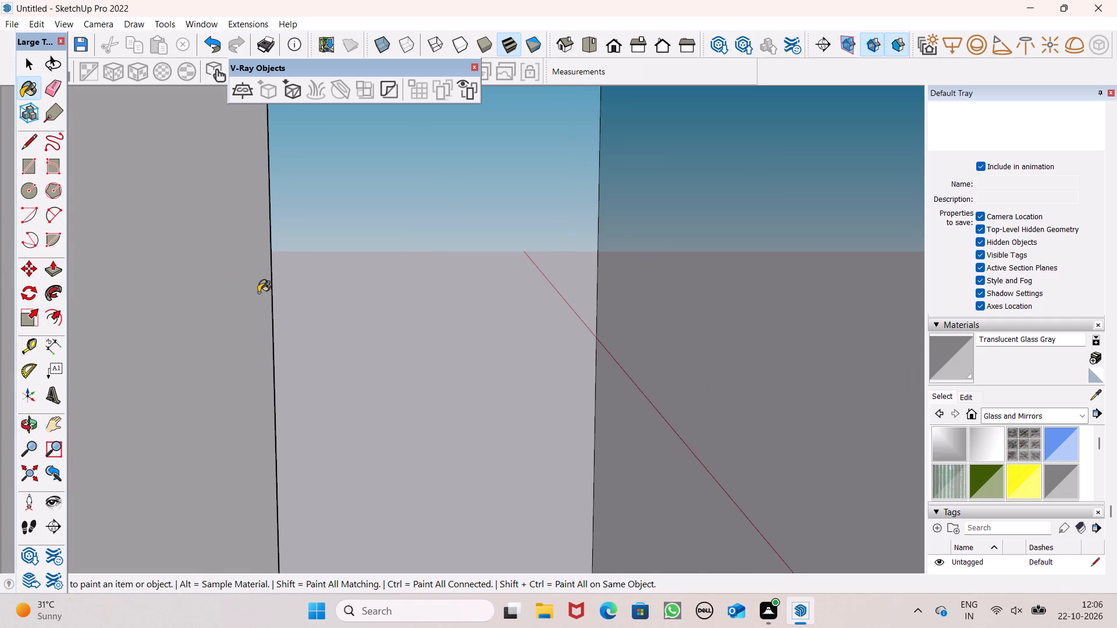
{"action": "scroll", "coordinate": [258, 292], "scroll_direction": "up", "scroll_amount": 8}
{"action": "scroll", "coordinate": [180, 254], "scroll_direction": "up", "scroll_amount": 7}
{"action": "scroll", "coordinate": [322, 295], "scroll_direction": "up", "scroll_amount": 2}
{"action": "middle_click_drag", "start_coordinate": [319, 302], "coordinate": [308, 311]}
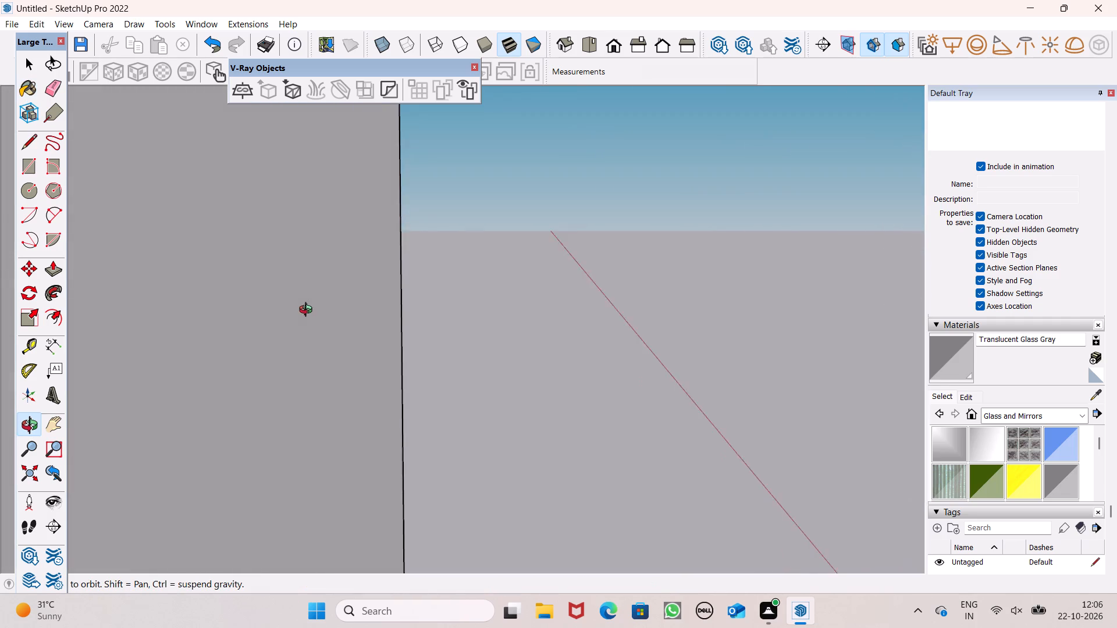
{"action": "middle_click_drag", "start_coordinate": [308, 311], "coordinate": [194, 319]}
{"action": "scroll", "coordinate": [467, 343], "scroll_direction": "up", "scroll_amount": 7}
{"action": "scroll", "coordinate": [526, 338], "scroll_direction": "up", "scroll_amount": 4}
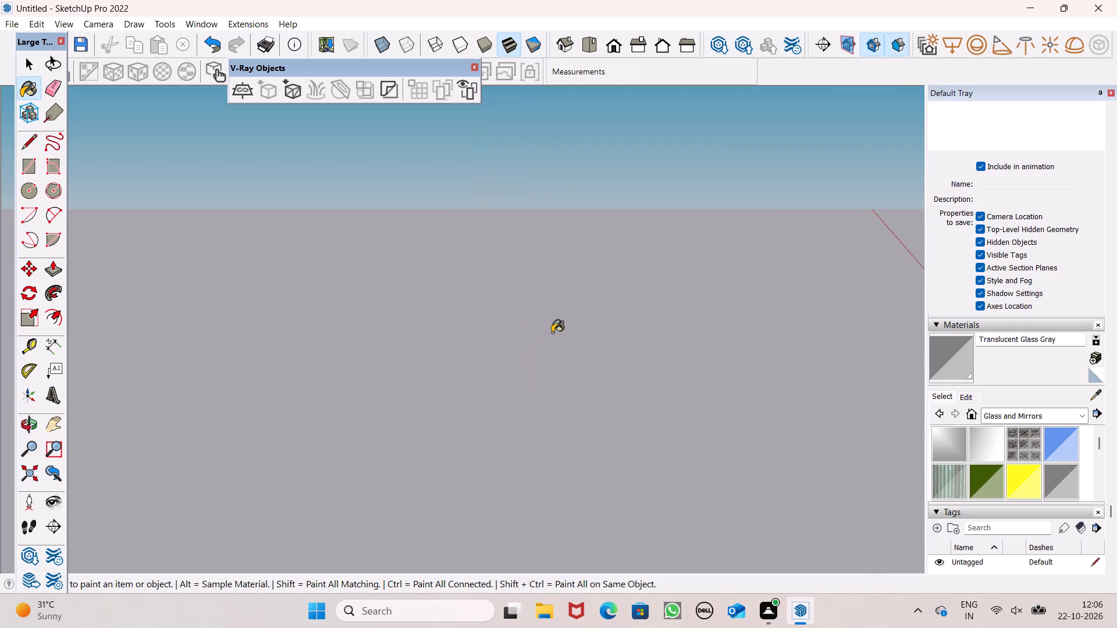
{"action": "scroll", "coordinate": [552, 333], "scroll_direction": "up", "scroll_amount": 4}
{"action": "scroll", "coordinate": [553, 333], "scroll_direction": "down", "scroll_amount": 9}
{"action": "middle_click_drag", "start_coordinate": [504, 339], "coordinate": [452, 347]}
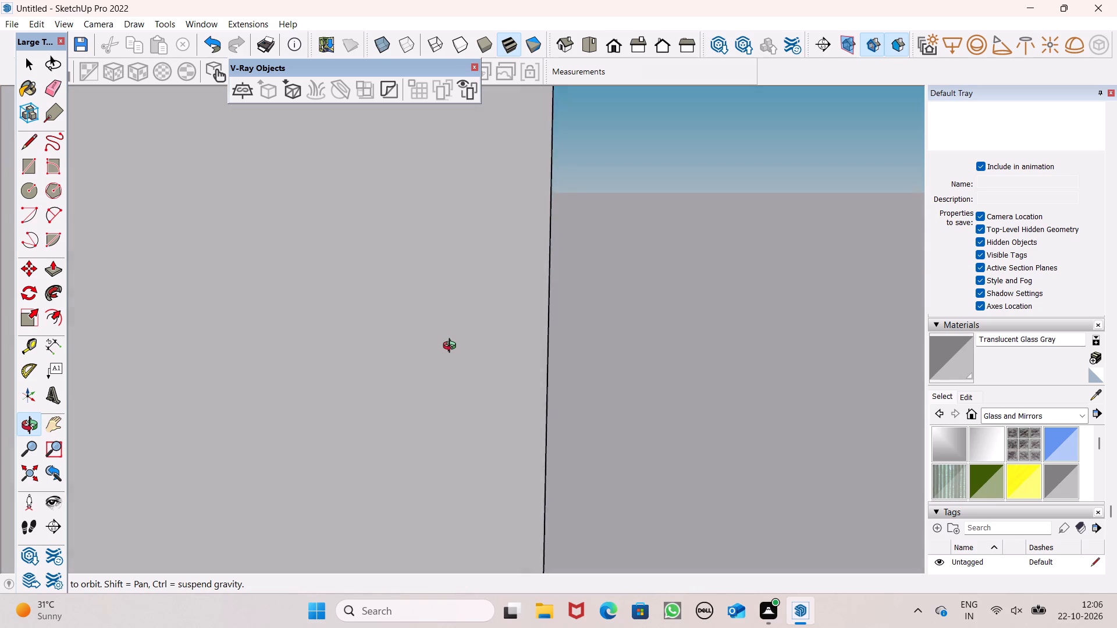
{"action": "middle_click_drag", "start_coordinate": [452, 347], "coordinate": [650, 361]}
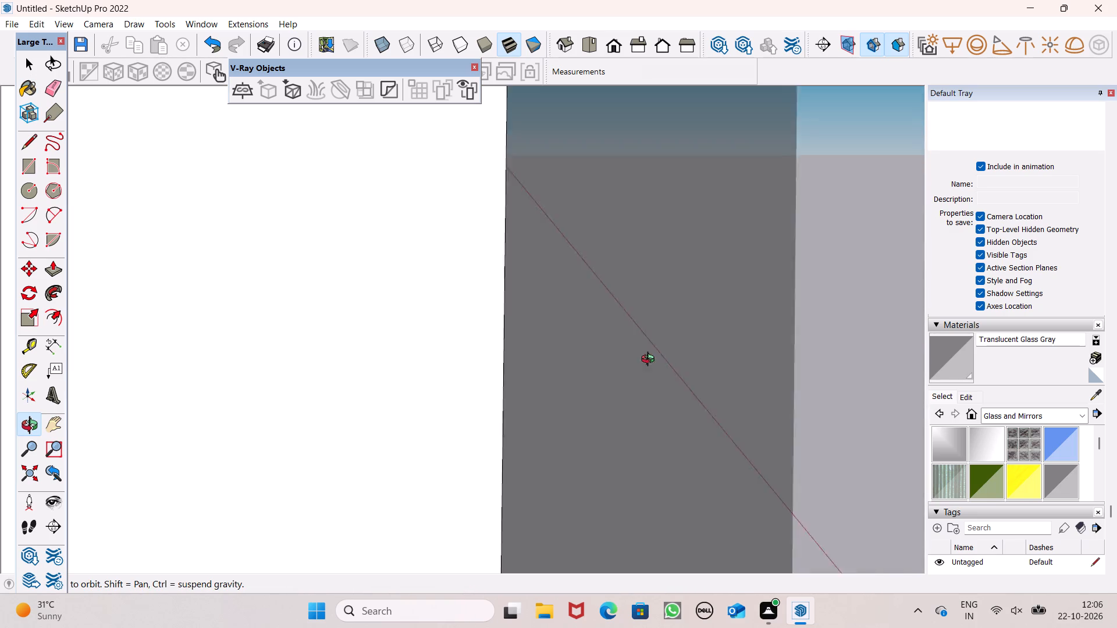
{"action": "middle_click_drag", "start_coordinate": [650, 361], "coordinate": [678, 362]}
{"action": "left_click", "coordinate": [403, 334]}
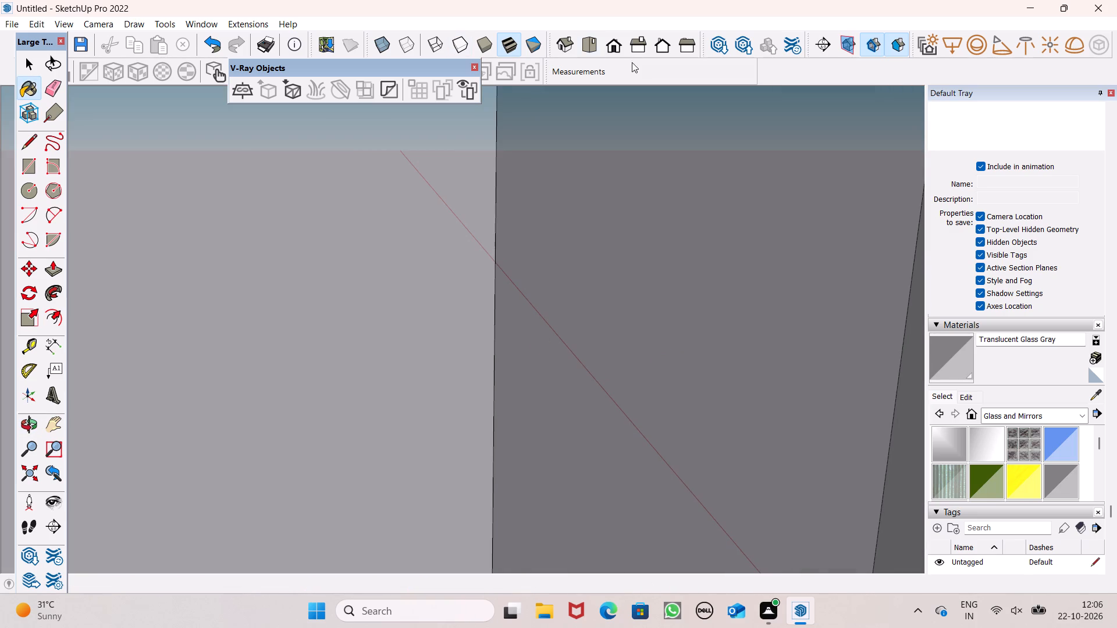
{"action": "left_click", "coordinate": [613, 43]}
Inspect the repainted corner bay from the front and side, comparing its glazing across storeys and at the long wall.
{"action": "scroll", "coordinate": [602, 130], "scroll_direction": "down", "scroll_amount": 7}
{"action": "scroll", "coordinate": [450, 200], "scroll_direction": "down", "scroll_amount": 6}
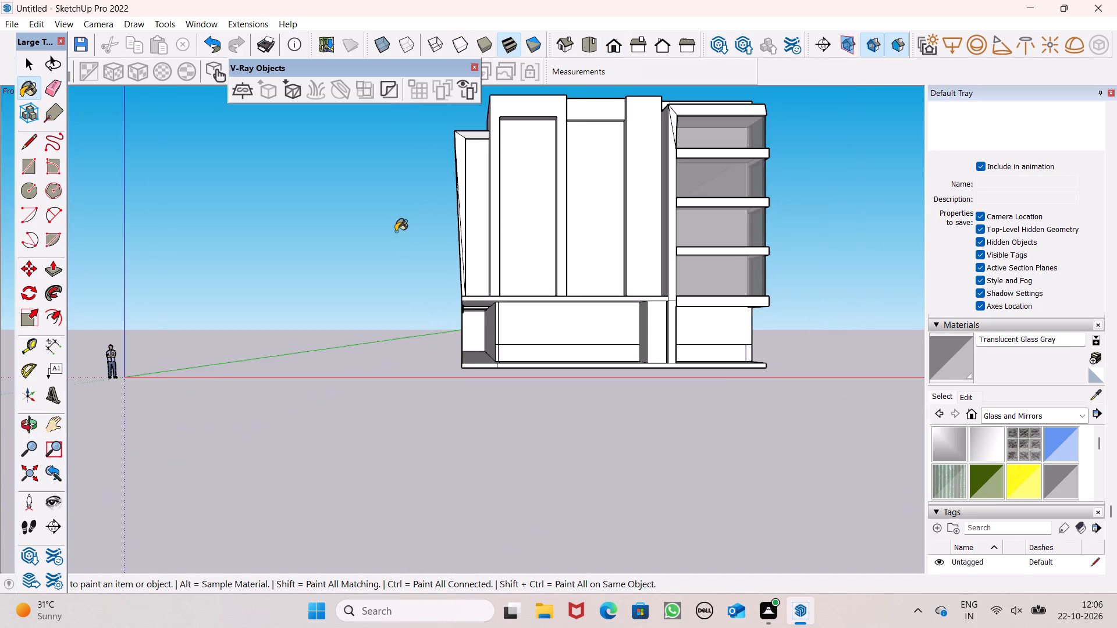
{"action": "scroll", "coordinate": [396, 231], "scroll_direction": "down", "scroll_amount": 4}
{"action": "middle_click_drag", "start_coordinate": [592, 258], "coordinate": [341, 324]}
{"action": "scroll", "coordinate": [499, 237], "scroll_direction": "up", "scroll_amount": 8}
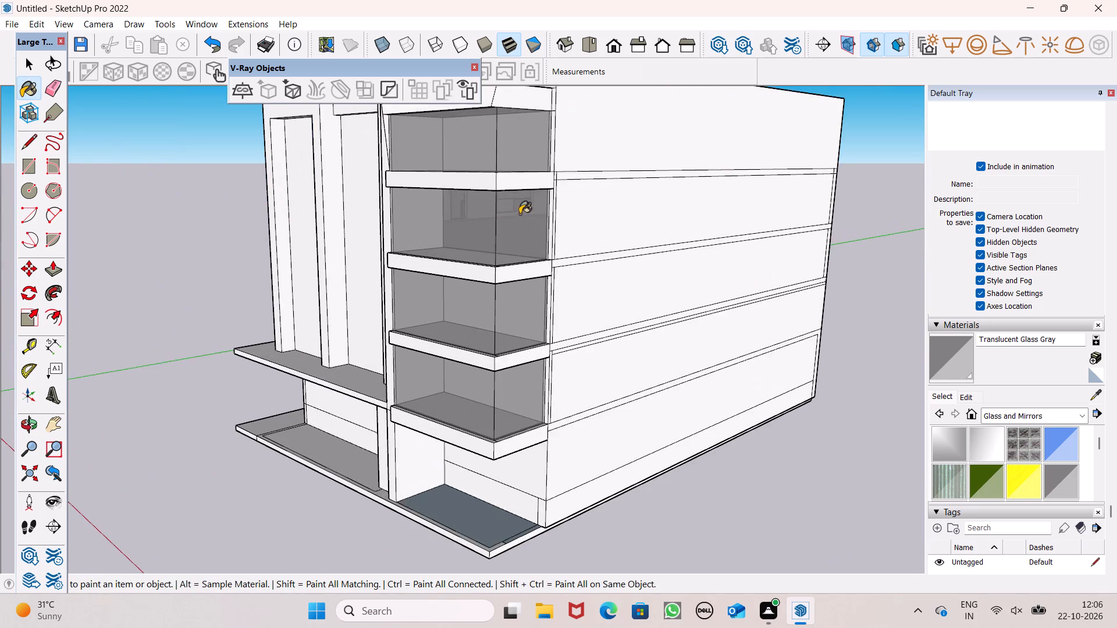
{"action": "scroll", "coordinate": [522, 215], "scroll_direction": "up", "scroll_amount": 9}
{"action": "scroll", "coordinate": [522, 216], "scroll_direction": "down", "scroll_amount": 5}
{"action": "middle_click_drag", "start_coordinate": [565, 238], "coordinate": [340, 250]}
{"action": "scroll", "coordinate": [528, 238], "scroll_direction": "up", "scroll_amount": 1}
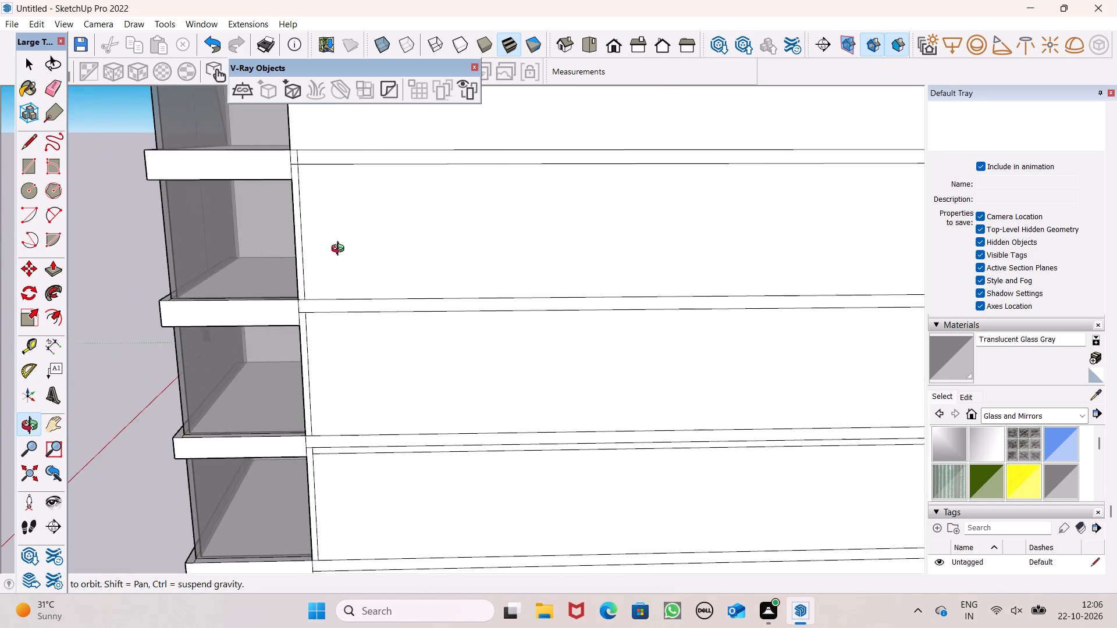
{"action": "middle_click_drag", "start_coordinate": [340, 250], "coordinate": [772, 277]}
{"action": "scroll", "coordinate": [725, 279], "scroll_direction": "down", "scroll_amount": 4}
{"action": "middle_click_drag", "start_coordinate": [745, 290], "coordinate": [674, 163]}
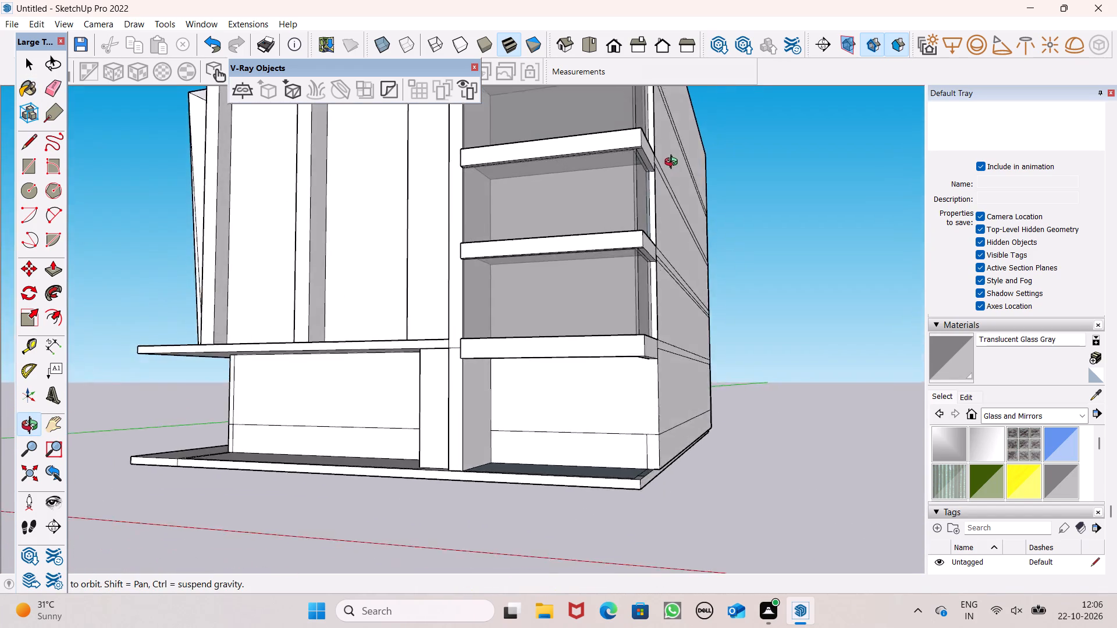
{"action": "middle_click_drag", "start_coordinate": [674, 163], "coordinate": [529, 212]}
Examine the repainted corner bay storey closely, including the glazing's lower edge and the interior behind the glass.
{"action": "scroll", "coordinate": [529, 212], "scroll_direction": "up", "scroll_amount": 7}
{"action": "scroll", "coordinate": [437, 178], "scroll_direction": "up", "scroll_amount": 9}
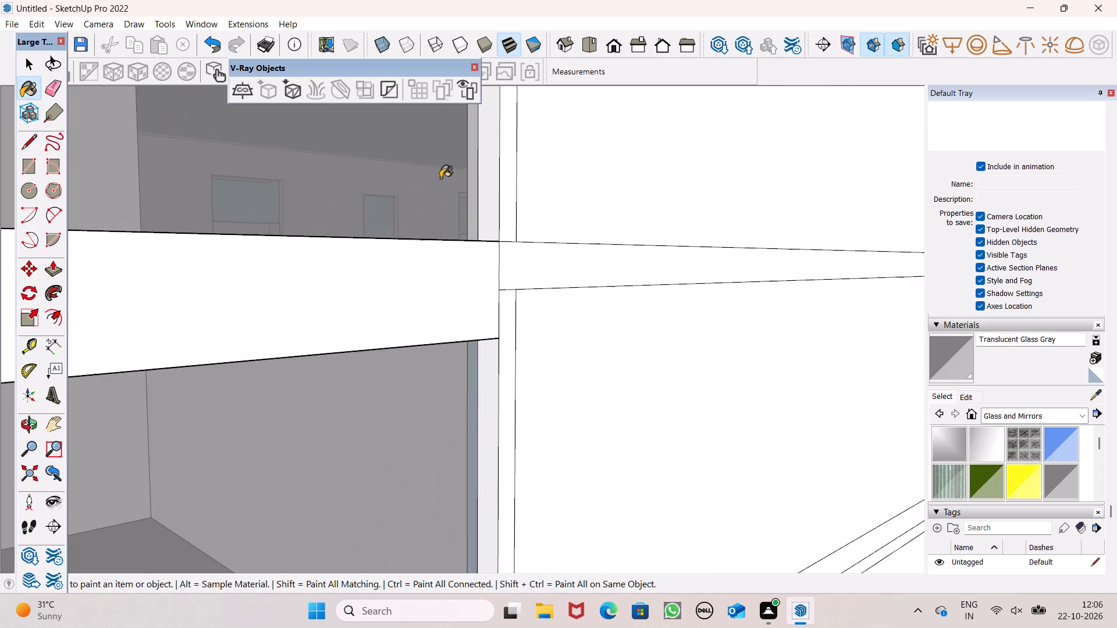
{"action": "scroll", "coordinate": [467, 183], "scroll_direction": "up", "scroll_amount": 17}
{"action": "middle_click_drag", "start_coordinate": [453, 240], "coordinate": [483, 322]}
{"action": "scroll", "coordinate": [399, 318], "scroll_direction": "up", "scroll_amount": 12}
{"action": "scroll", "coordinate": [586, 363], "scroll_direction": "up", "scroll_amount": 7}
{"action": "scroll", "coordinate": [410, 399], "scroll_direction": "up", "scroll_amount": 5}
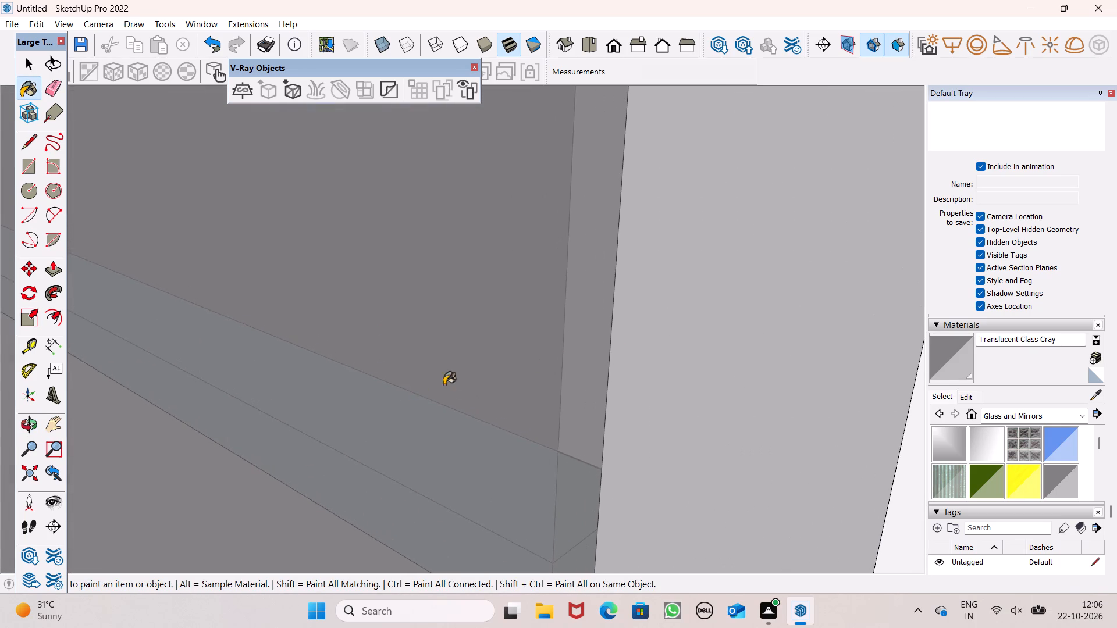
{"action": "scroll", "coordinate": [453, 375], "scroll_direction": "up", "scroll_amount": 10}
{"action": "scroll", "coordinate": [336, 309], "scroll_direction": "up", "scroll_amount": 11}
{"action": "middle_click", "coordinate": [340, 338]}
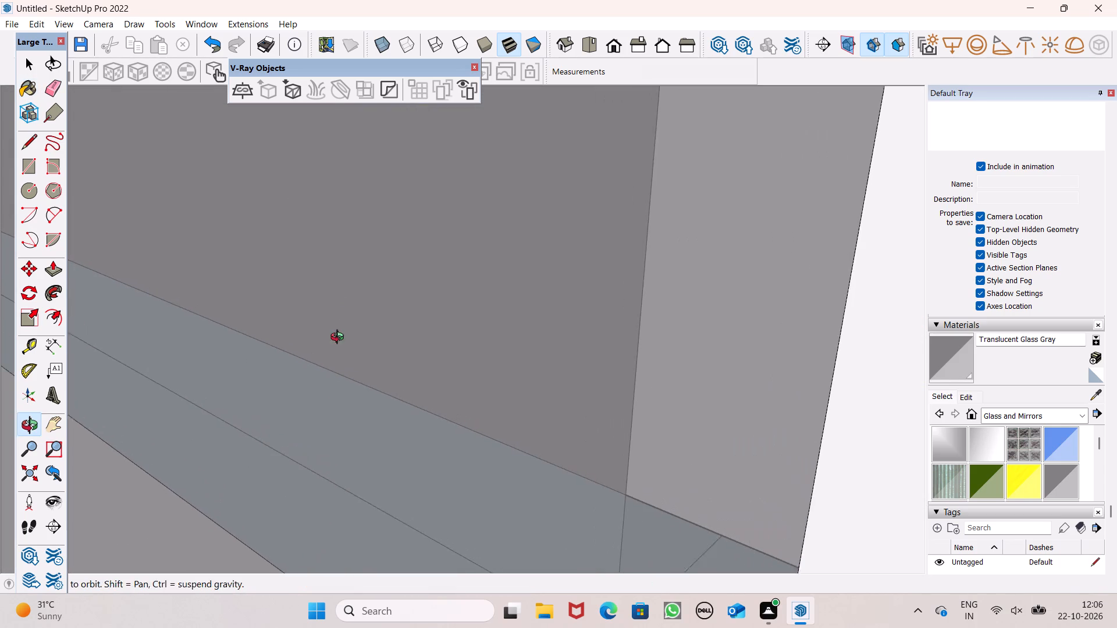
{"action": "scroll", "coordinate": [340, 338], "scroll_direction": "up", "scroll_amount": 19}
{"action": "middle_click_drag", "start_coordinate": [399, 373], "coordinate": [565, 324]}
{"action": "scroll", "coordinate": [455, 351], "scroll_direction": "up", "scroll_amount": 1}
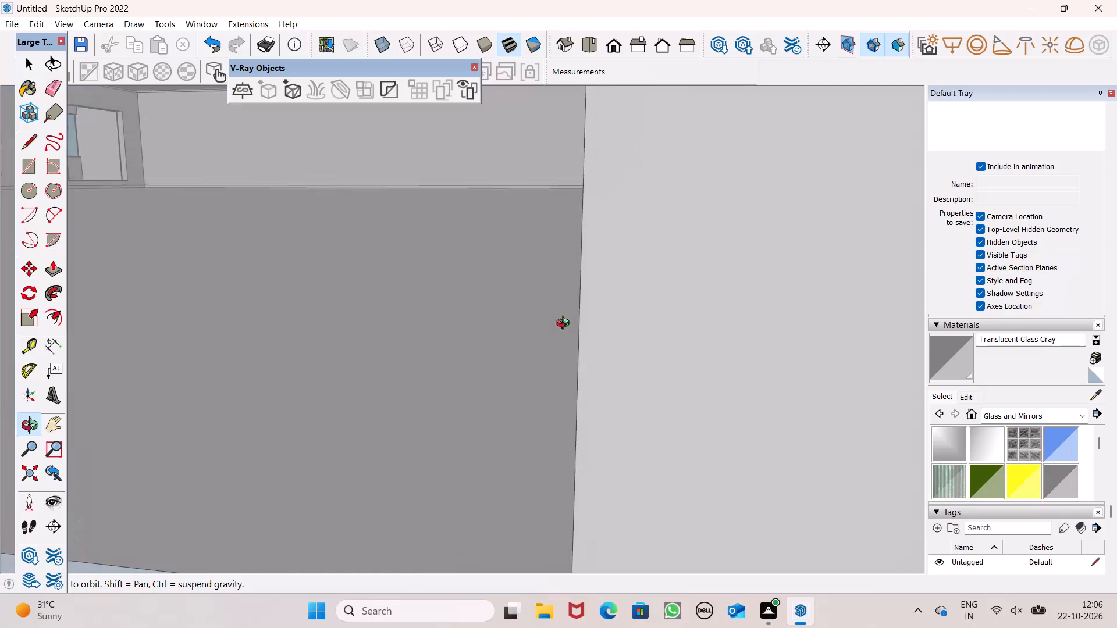
{"action": "middle_click_drag", "start_coordinate": [565, 324], "coordinate": [479, 284]}
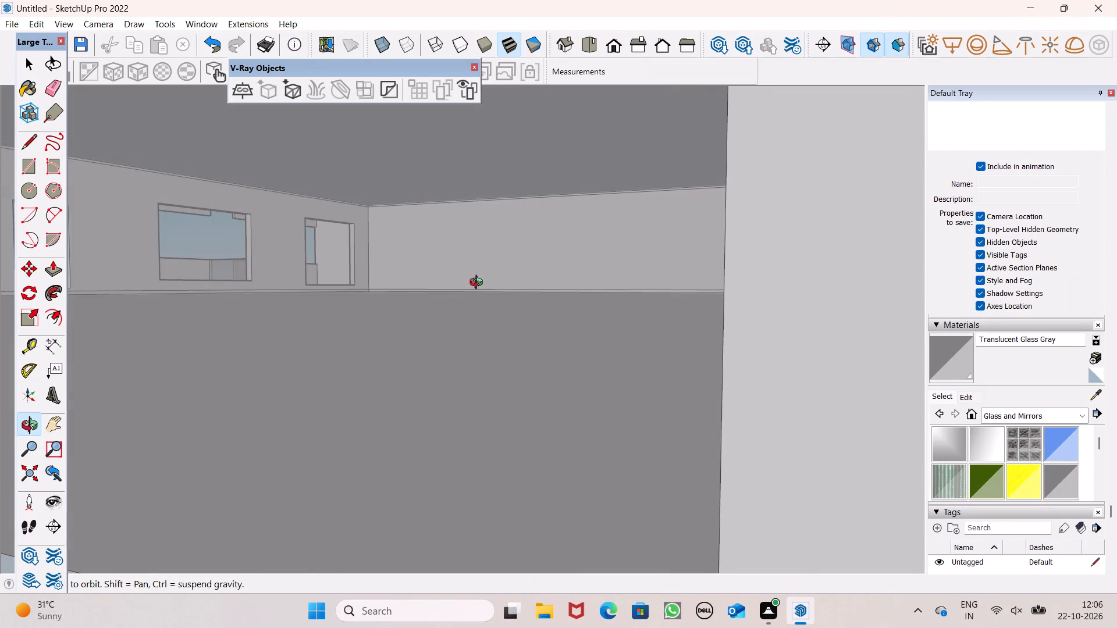
{"action": "middle_click_drag", "start_coordinate": [479, 284], "coordinate": [486, 282]}
Paint the large face below the windowed inner walls, inside the building, with the white Color M00 from the Colors collection.
{"action": "left_click", "coordinate": [1021, 409]}
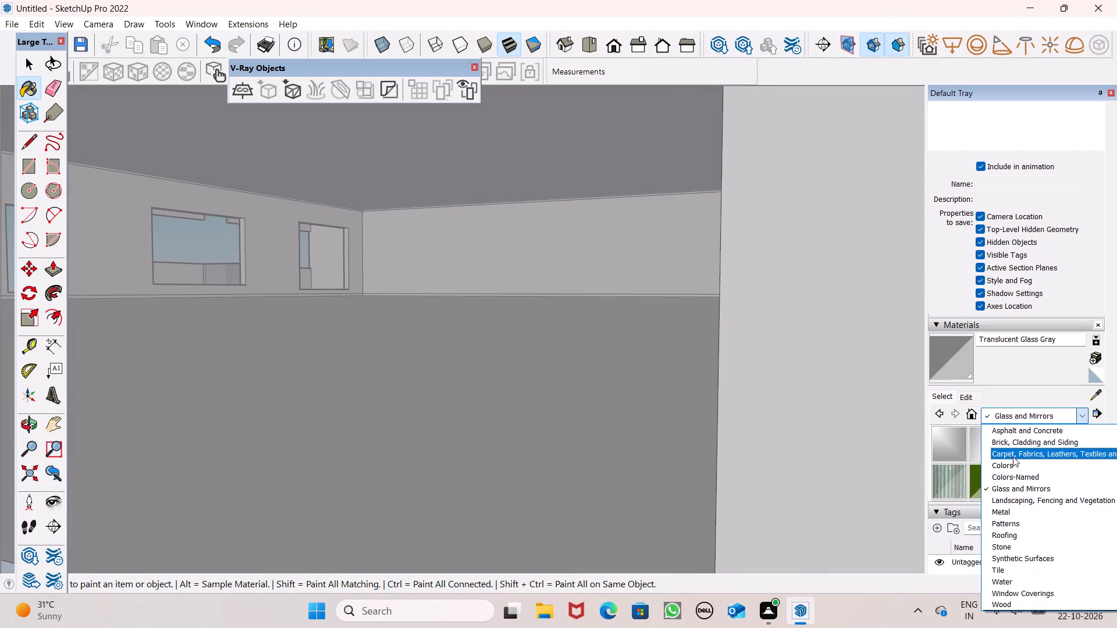
{"action": "left_click", "coordinate": [1013, 462]}
{"action": "scroll", "coordinate": [958, 459], "scroll_direction": "down", "scroll_amount": 3}
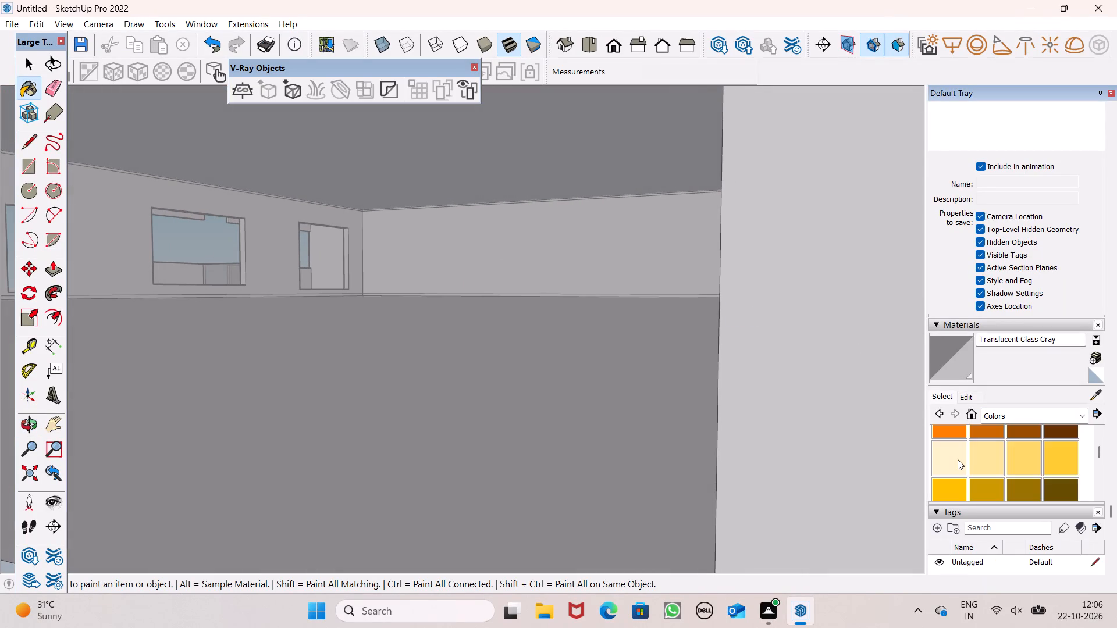
{"action": "scroll", "coordinate": [958, 458], "scroll_direction": "down", "scroll_amount": 11}
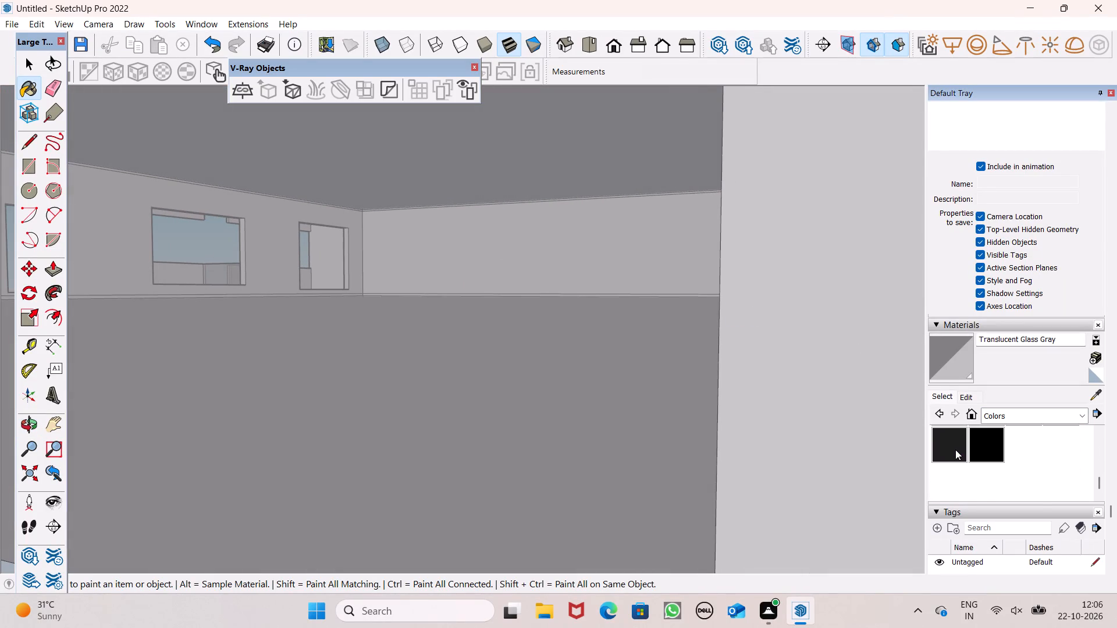
{"action": "scroll", "coordinate": [955, 449], "scroll_direction": "up", "scroll_amount": 1}
{"action": "left_click", "coordinate": [949, 447]}
{"action": "left_click", "coordinate": [296, 349]}
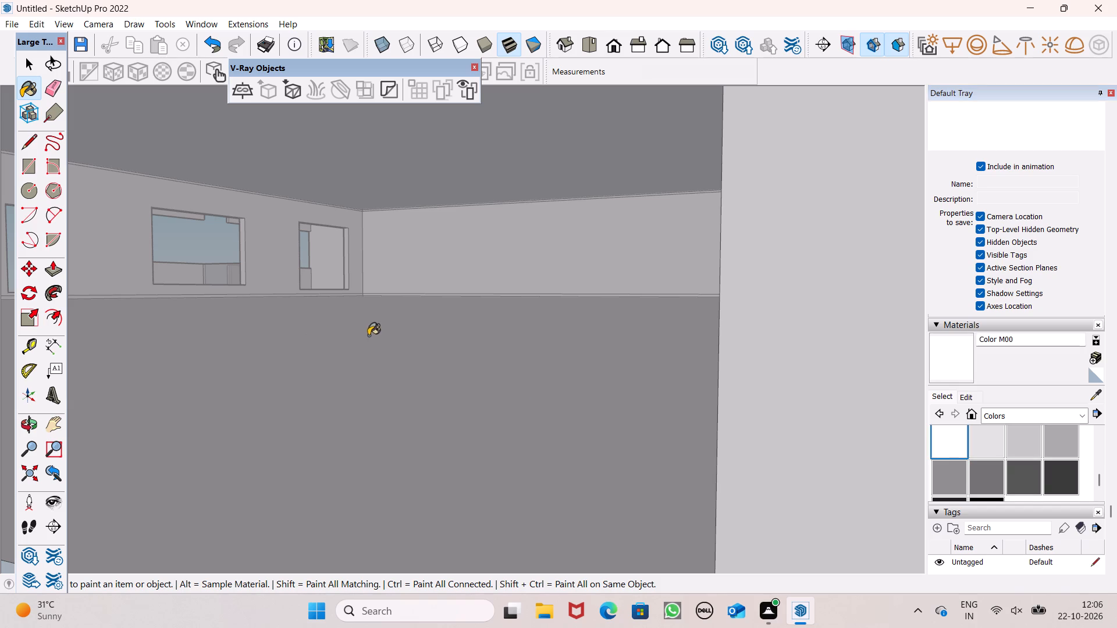
Return to the front view and examine the façade and corner bay glazing from the front and the long-wall side.
{"action": "scroll", "coordinate": [370, 336], "scroll_direction": "down", "scroll_amount": 5}
{"action": "left_click", "coordinate": [620, 41]}
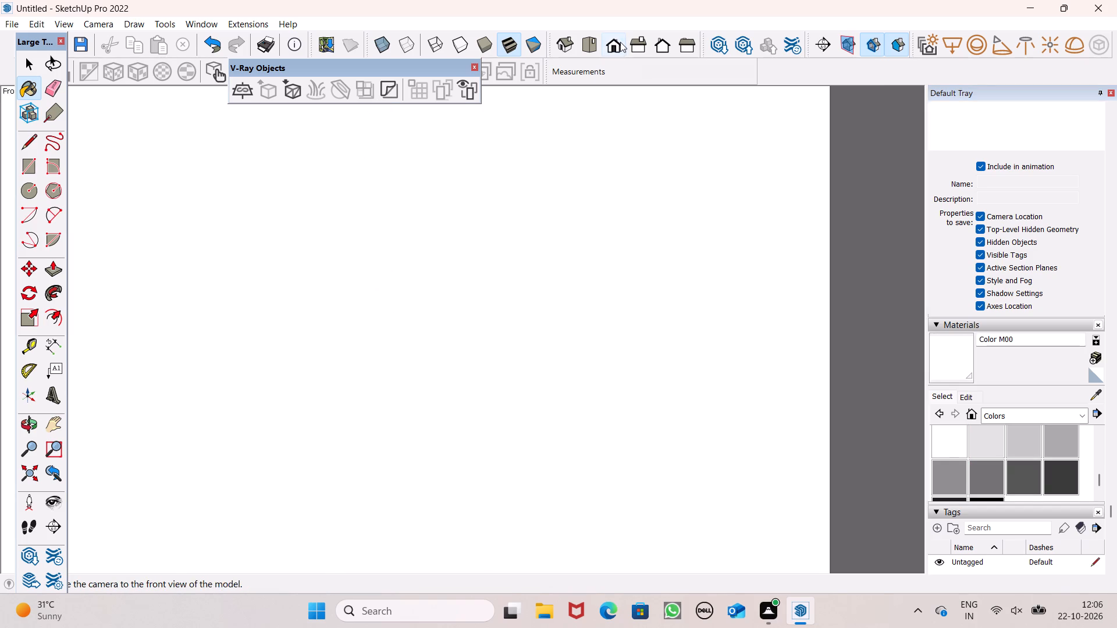
{"action": "scroll", "coordinate": [578, 109], "scroll_direction": "down", "scroll_amount": 7}
{"action": "scroll", "coordinate": [538, 173], "scroll_direction": "down", "scroll_amount": 1}
{"action": "scroll", "coordinate": [539, 174], "scroll_direction": "up", "scroll_amount": 1}
{"action": "scroll", "coordinate": [539, 180], "scroll_direction": "down", "scroll_amount": 20}
{"action": "scroll", "coordinate": [539, 180], "scroll_direction": "down", "scroll_amount": 5}
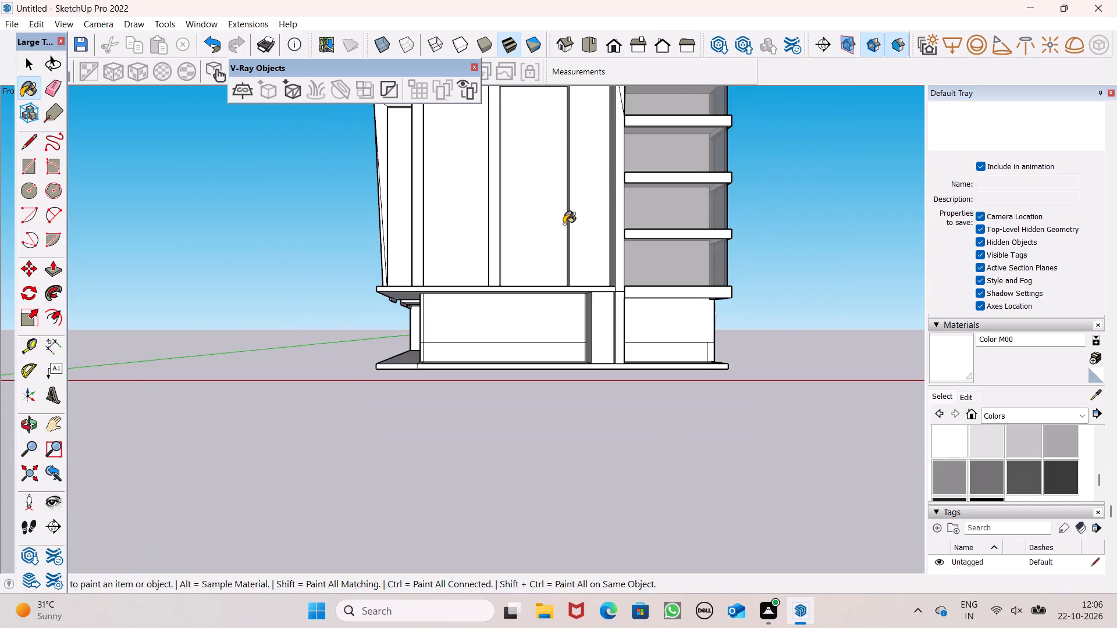
{"action": "scroll", "coordinate": [564, 224], "scroll_direction": "down", "scroll_amount": 1}
{"action": "middle_click_drag", "start_coordinate": [593, 241], "coordinate": [508, 341]}
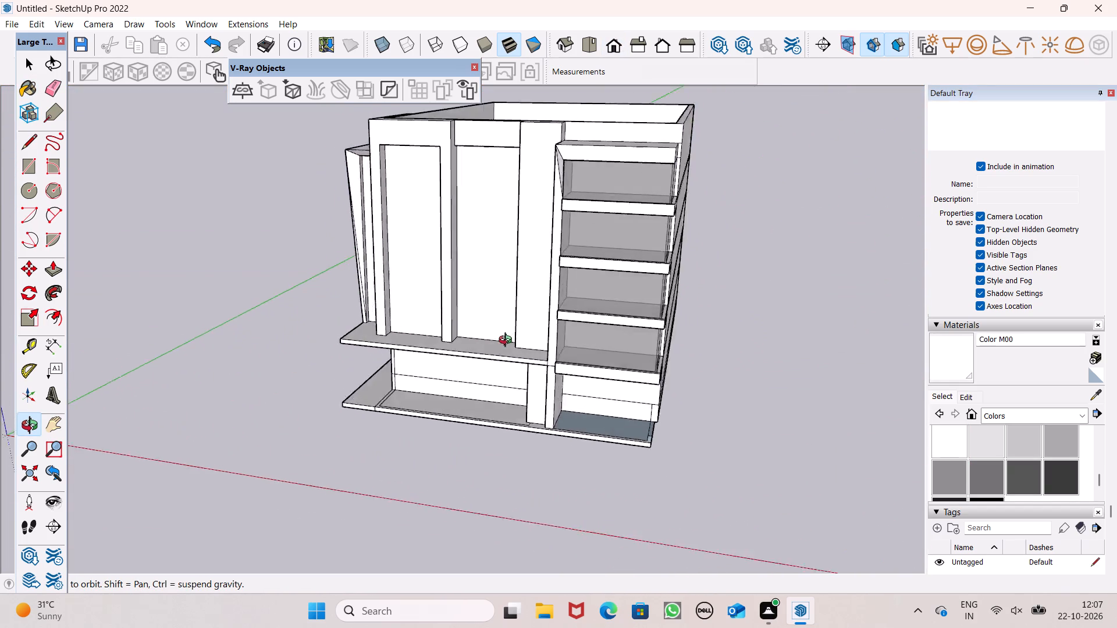
{"action": "middle_click_drag", "start_coordinate": [508, 341], "coordinate": [544, 308]}
{"action": "key", "text": "space"}
{"action": "scroll", "coordinate": [769, 234], "scroll_direction": "up", "scroll_amount": 5}
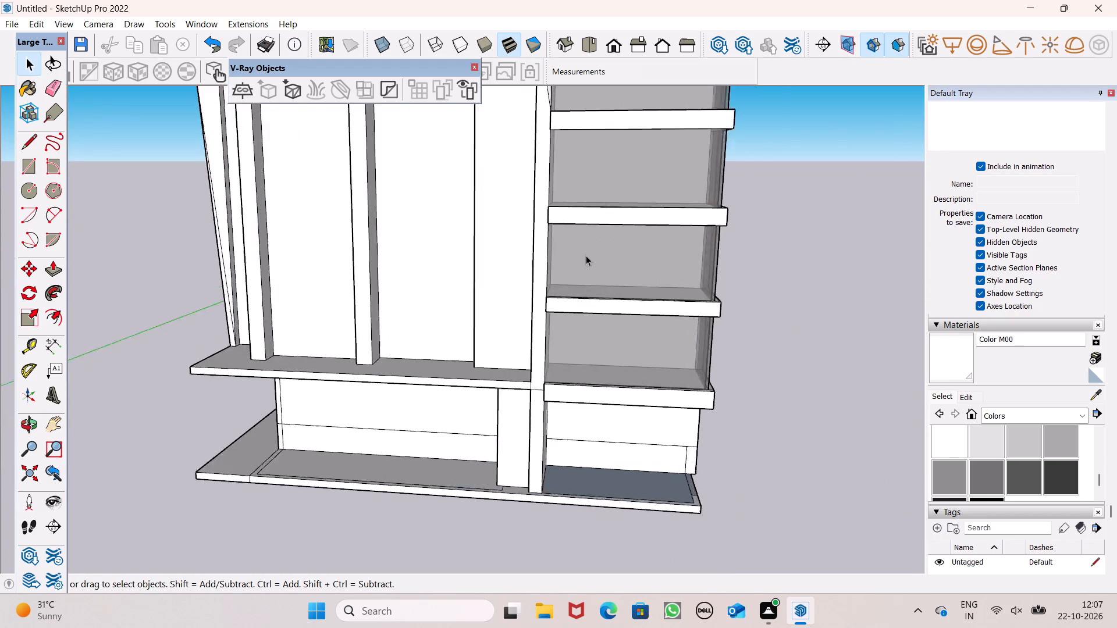
{"action": "scroll", "coordinate": [586, 255], "scroll_direction": "up", "scroll_amount": 4}
{"action": "scroll", "coordinate": [643, 230], "scroll_direction": "down", "scroll_amount": 6}
{"action": "middle_click_drag", "start_coordinate": [649, 251], "coordinate": [410, 279]}
{"action": "scroll", "coordinate": [548, 255], "scroll_direction": "up", "scroll_amount": 1}
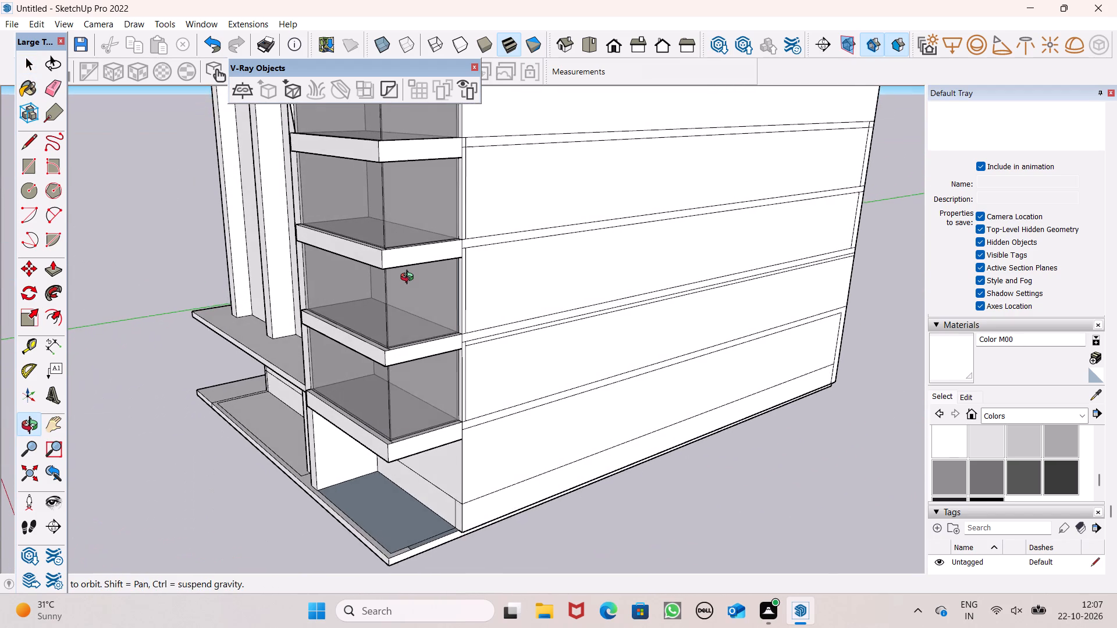
{"action": "middle_click_drag", "start_coordinate": [410, 279], "coordinate": [551, 303]}
{"action": "scroll", "coordinate": [456, 277], "scroll_direction": "down", "scroll_amount": 3}
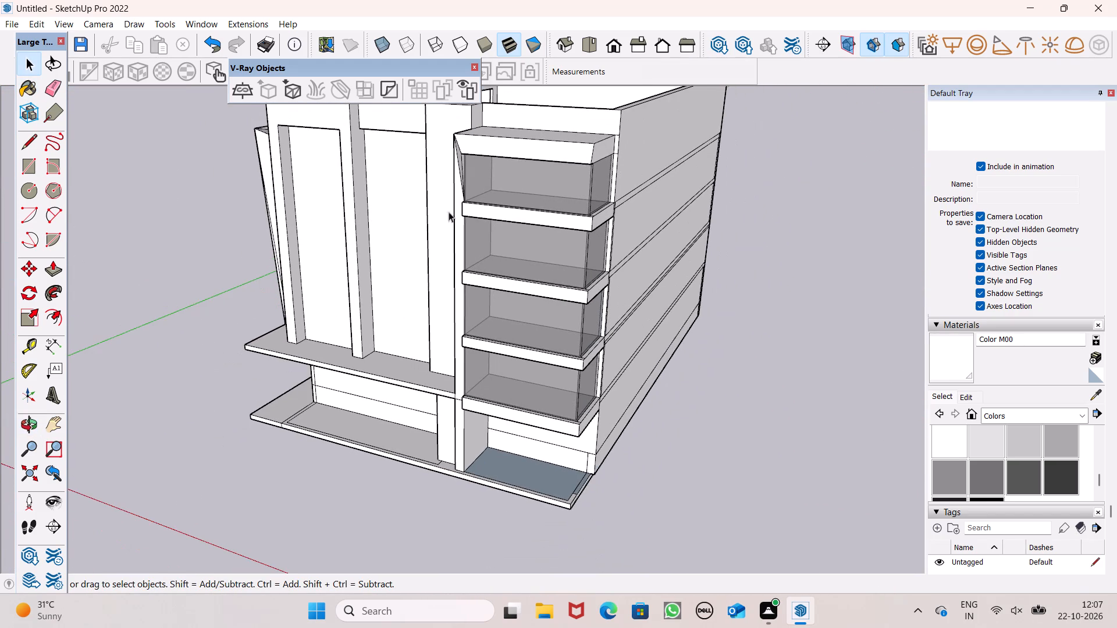
{"action": "scroll", "coordinate": [456, 162], "scroll_direction": "up", "scroll_amount": 1}
{"action": "scroll", "coordinate": [490, 218], "scroll_direction": "down", "scroll_amount": 2}
{"action": "middle_click_drag", "start_coordinate": [604, 276], "coordinate": [693, 269]}
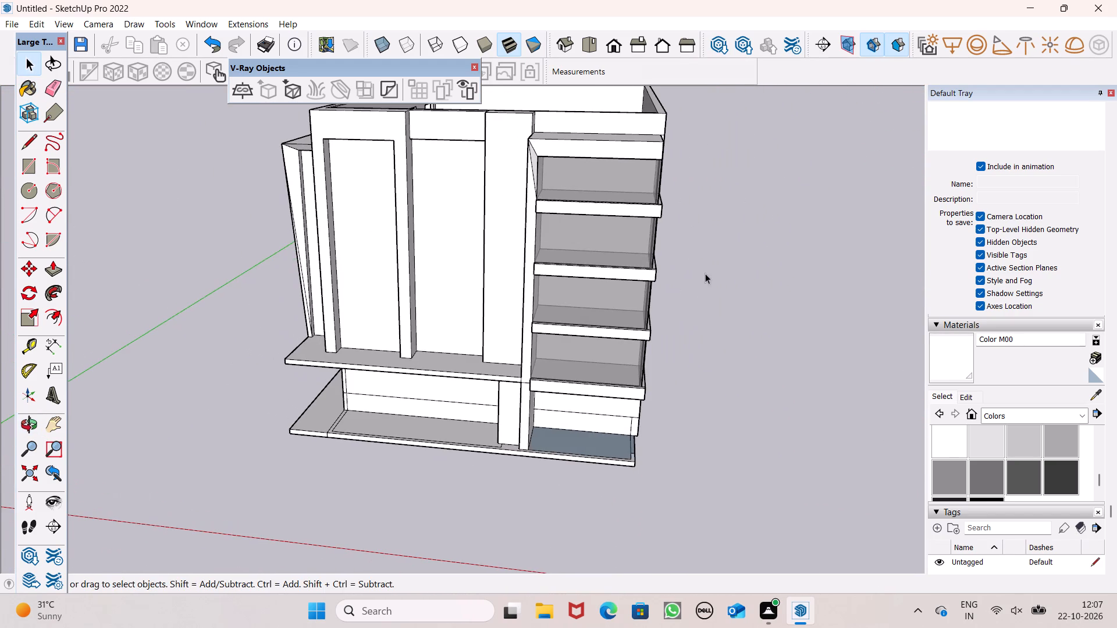
{"action": "scroll", "coordinate": [684, 325], "scroll_direction": "up", "scroll_amount": 1}
{"action": "middle_click_drag", "start_coordinate": [684, 325], "coordinate": [533, 326]}
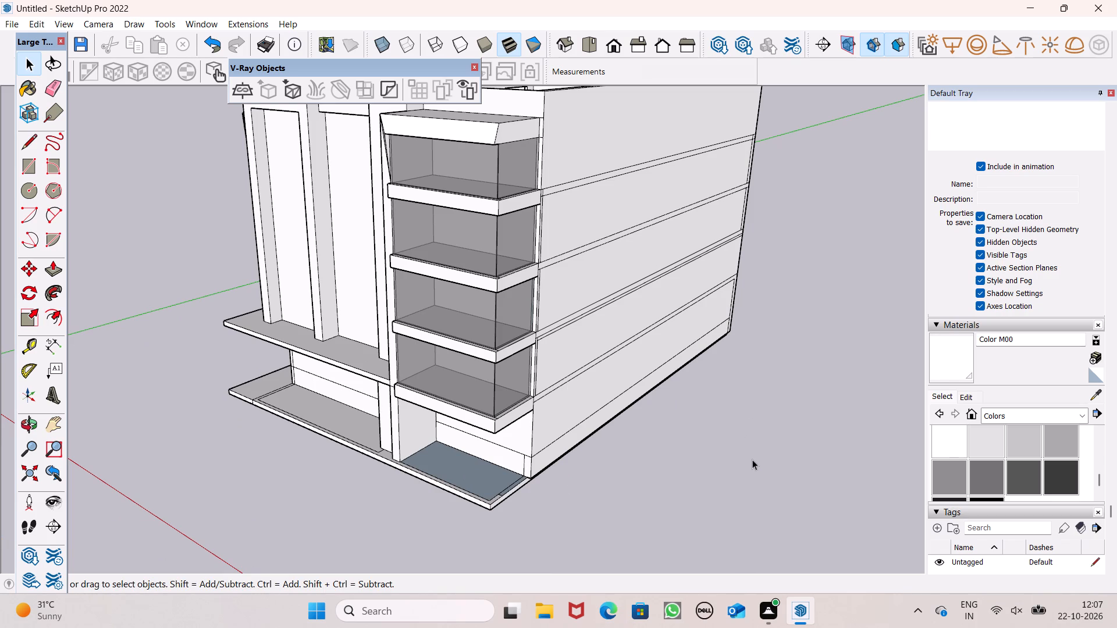
Reapply Translucent Glass Gray from the Glass and Mirrors collection to the front and side glazing of all four corner bay storeys.
{"action": "left_click", "coordinate": [1083, 417]}
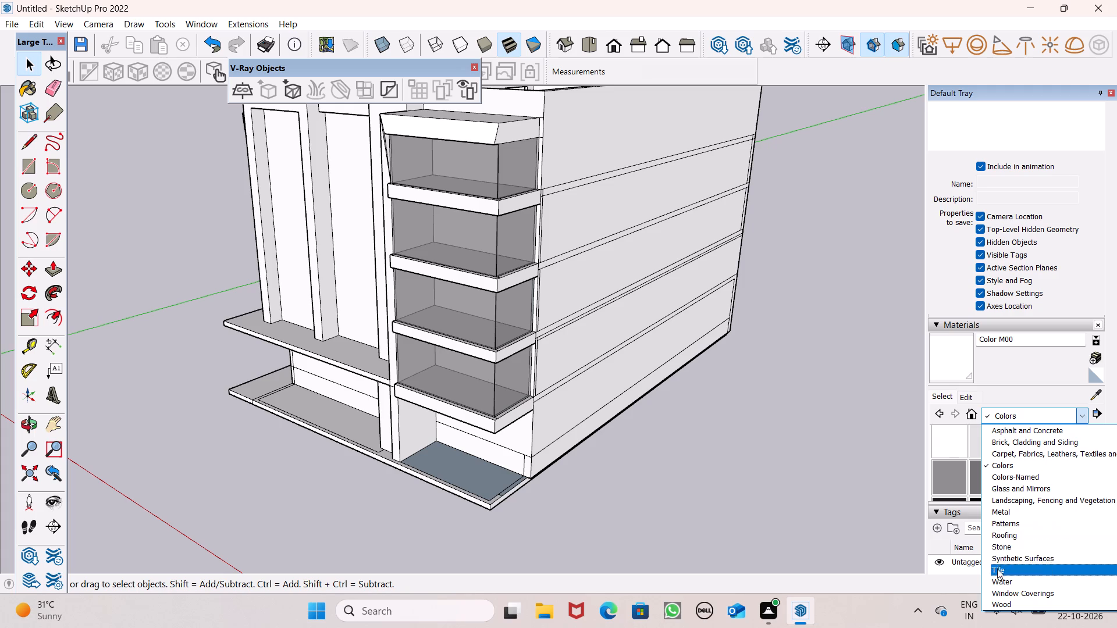
{"action": "left_click", "coordinate": [1016, 488]}
{"action": "left_click", "coordinate": [1053, 473]}
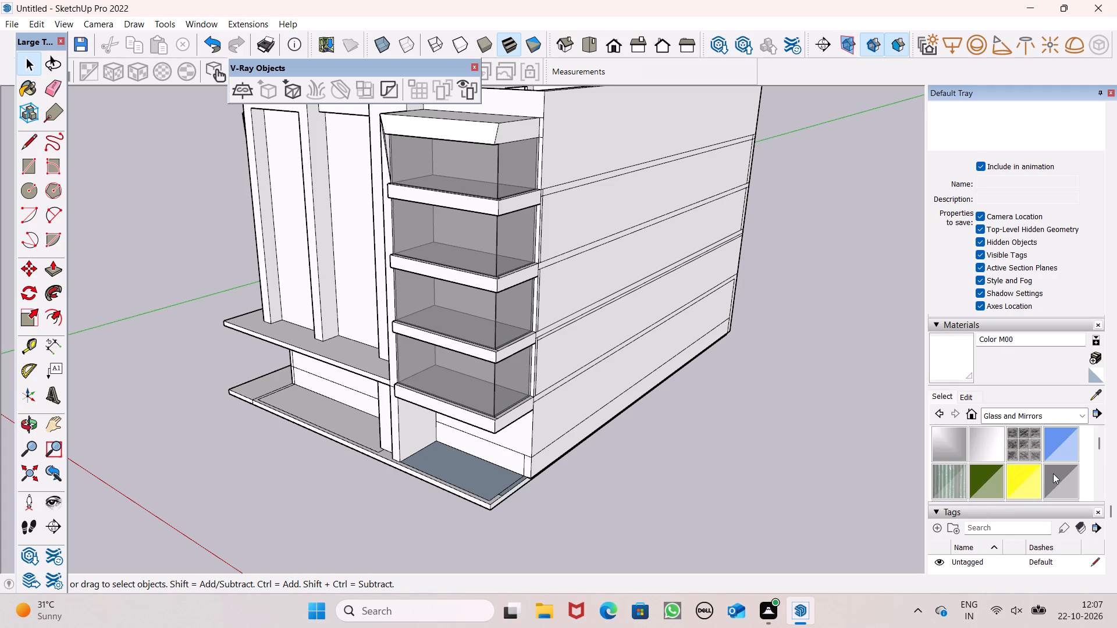
{"action": "left_click", "coordinate": [523, 236]}
{"action": "left_click", "coordinate": [486, 245]}
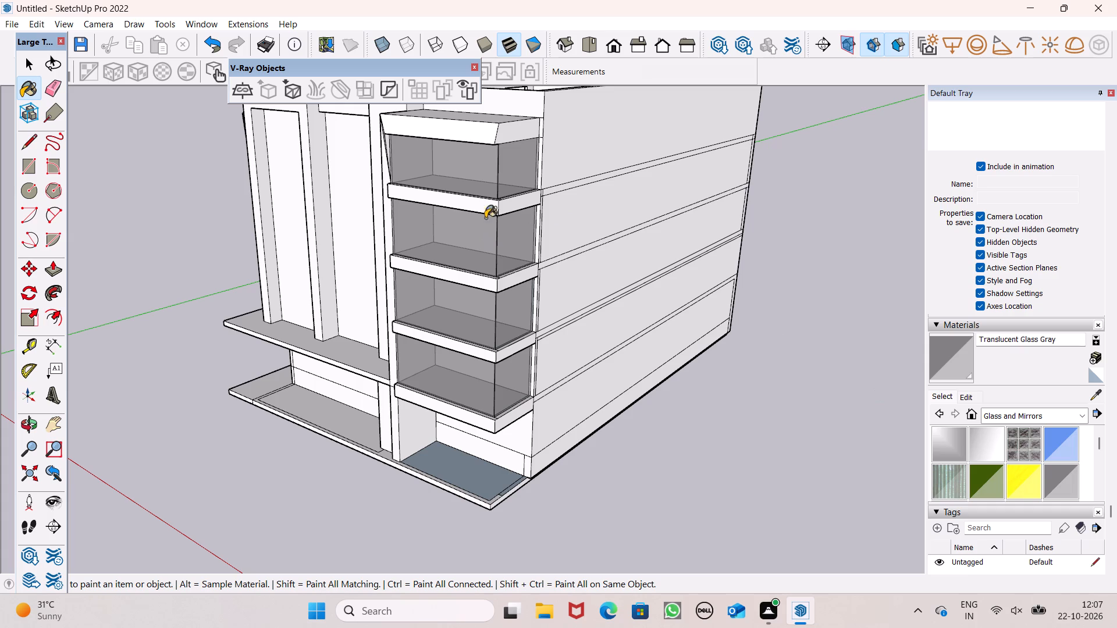
{"action": "left_click", "coordinate": [492, 176]}
{"action": "left_click", "coordinate": [511, 169]}
{"action": "left_click", "coordinate": [464, 304]}
{"action": "left_click", "coordinate": [514, 319]}
{"action": "left_click_drag", "start_coordinate": [450, 377], "coordinate": [468, 379]}
{"action": "left_click", "coordinate": [520, 383]}
Edit the Translucent Glass Gray material's colour, lowering its blue value to 99.
{"action": "left_click", "coordinate": [967, 395]}
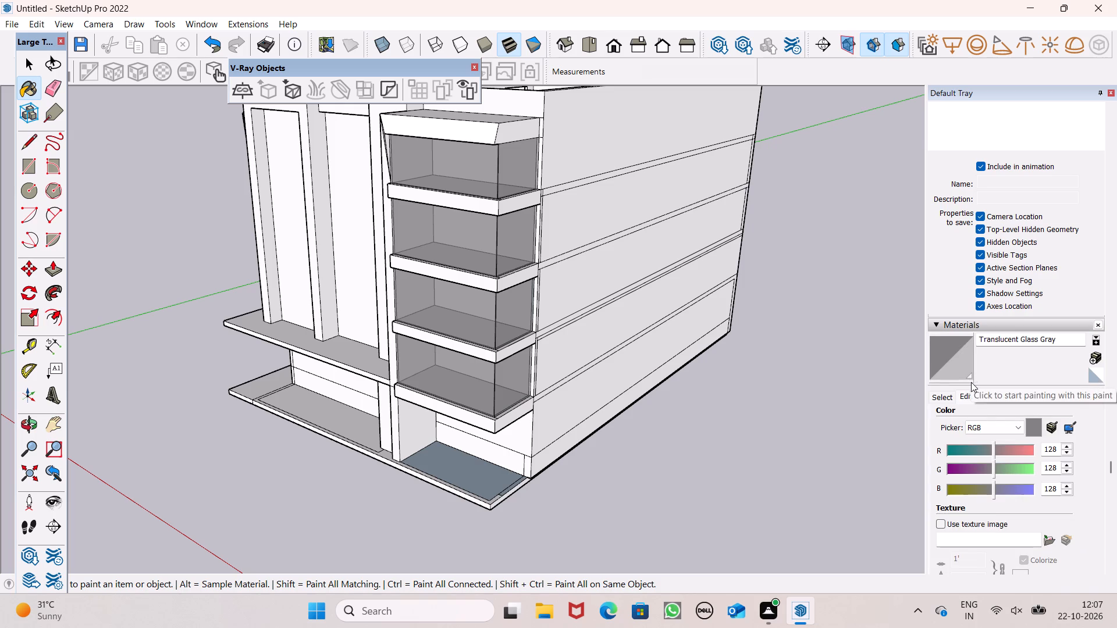
{"action": "scroll", "coordinate": [981, 498], "scroll_direction": "up", "scroll_amount": 3}
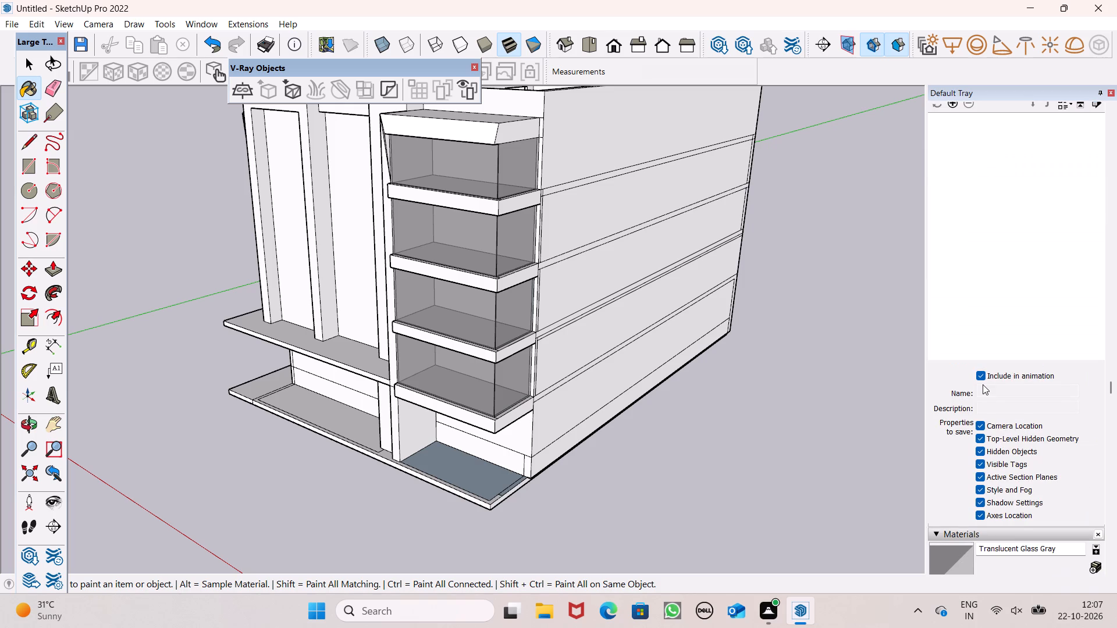
{"action": "scroll", "coordinate": [983, 384], "scroll_direction": "down", "scroll_amount": 1}
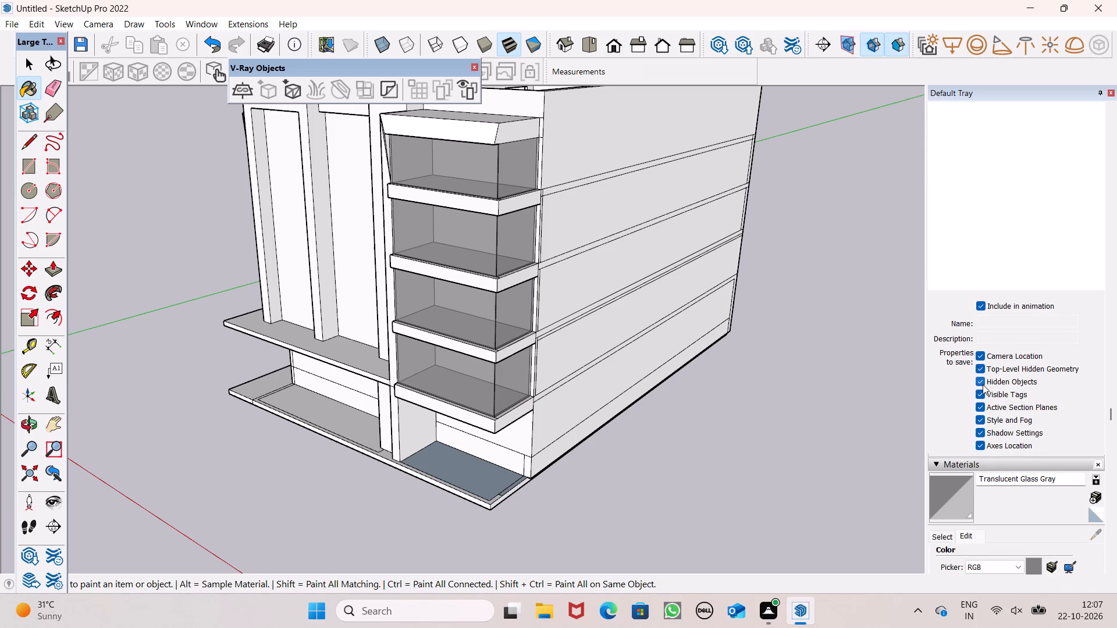
{"action": "scroll", "coordinate": [994, 424], "scroll_direction": "down", "scroll_amount": 3}
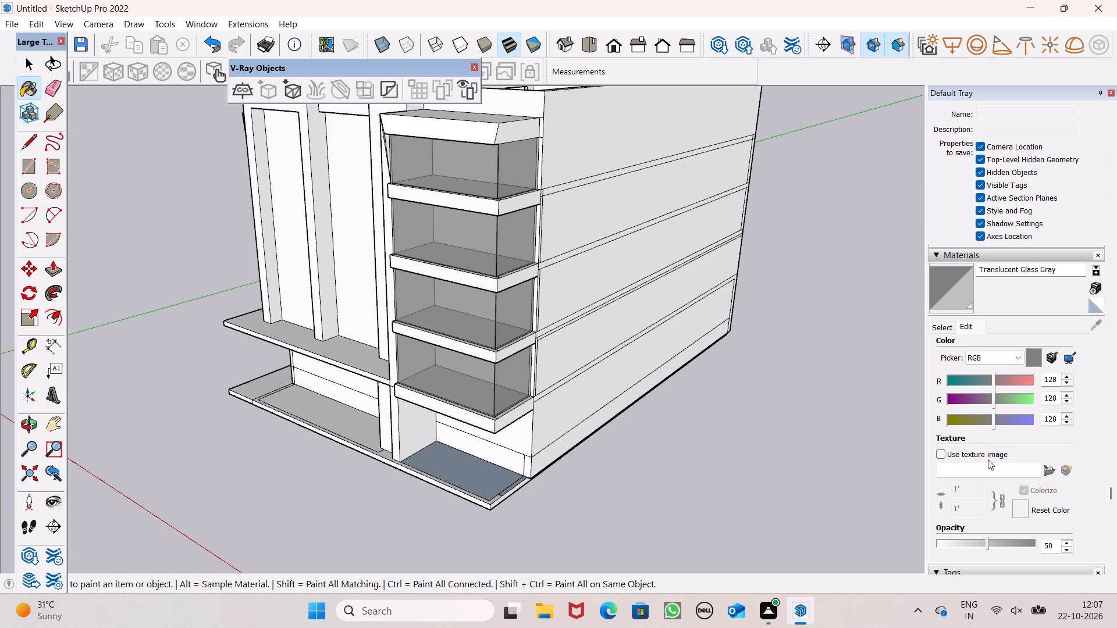
{"action": "left_click_drag", "start_coordinate": [994, 422], "coordinate": [981, 425]}
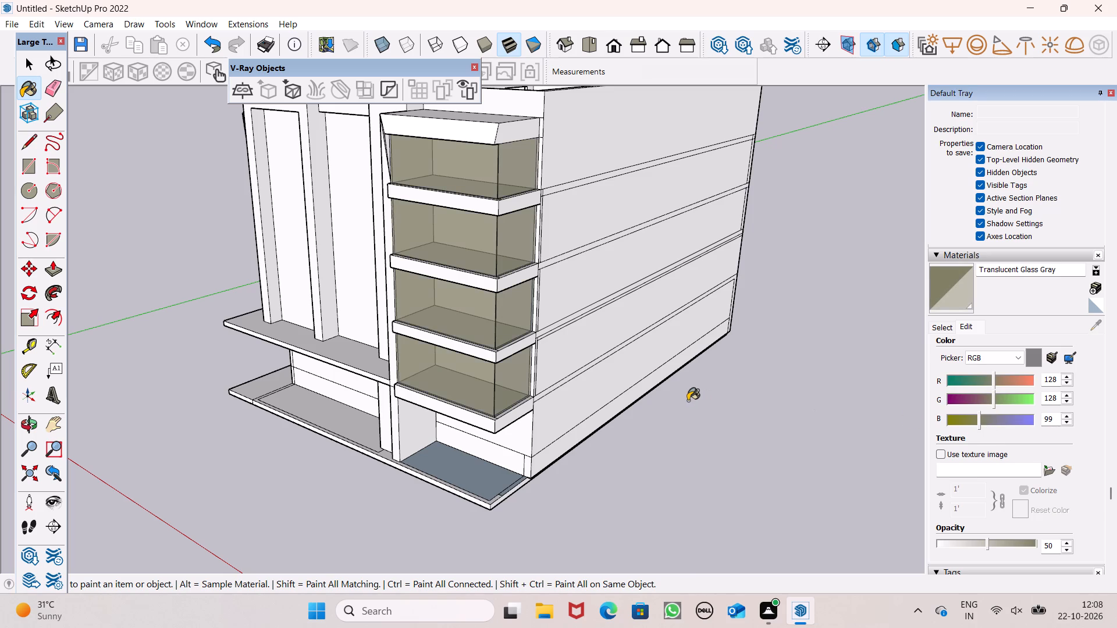
Paint the tall recessed front façade panel farthest from the corner bay with the edited Translucent Glass Gray.
{"action": "scroll", "coordinate": [683, 400], "scroll_direction": "down", "scroll_amount": 2}
{"action": "middle_click_drag", "start_coordinate": [649, 413], "coordinate": [811, 320]}
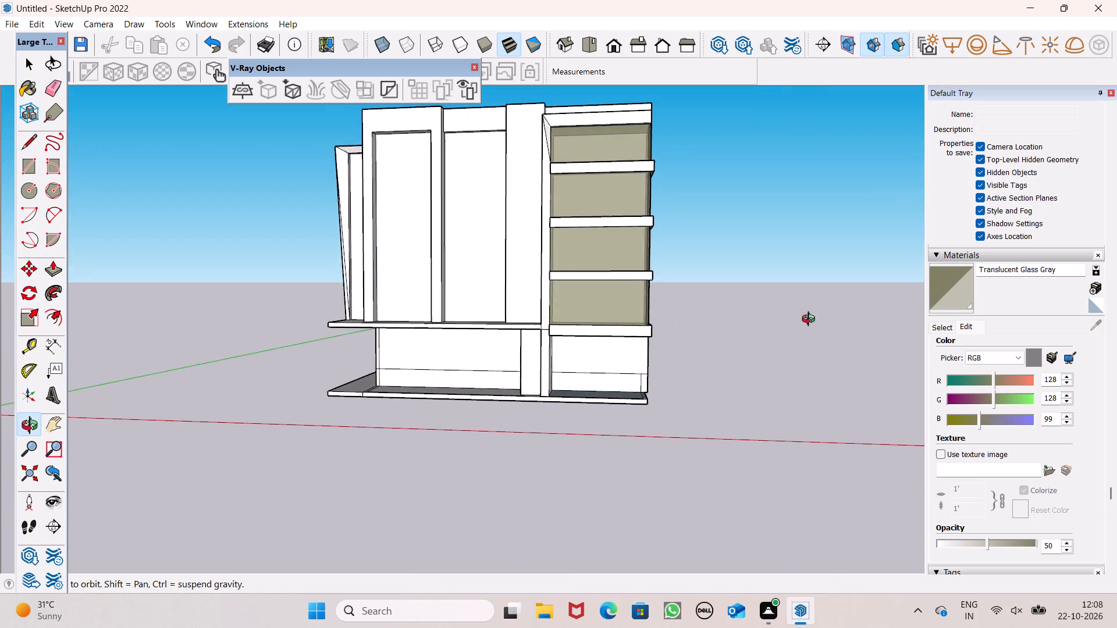
{"action": "middle_click_drag", "start_coordinate": [811, 320], "coordinate": [512, 379]}
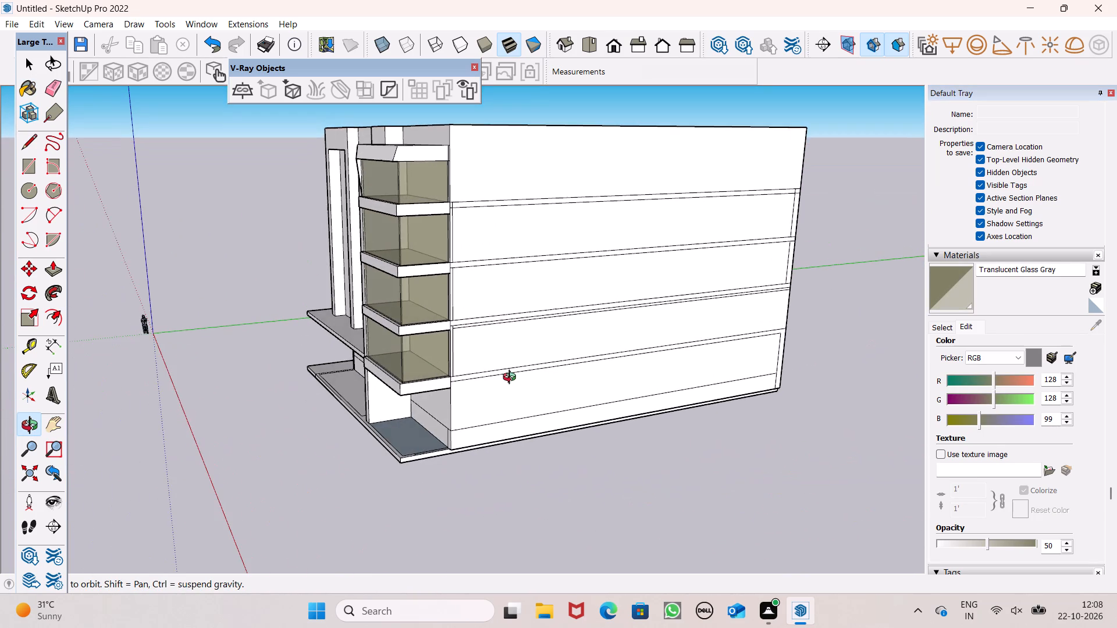
{"action": "middle_click_drag", "start_coordinate": [512, 379], "coordinate": [402, 331]}
{"action": "middle_click_drag", "start_coordinate": [198, 452], "coordinate": [570, 403]}
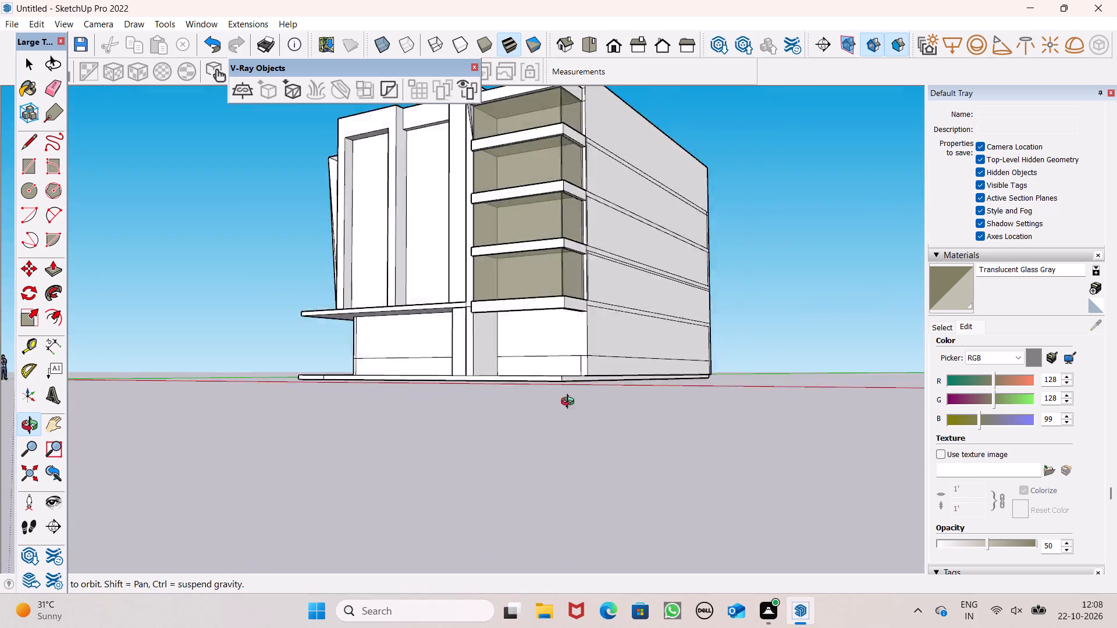
{"action": "middle_click_drag", "start_coordinate": [570, 403], "coordinate": [774, 485]}
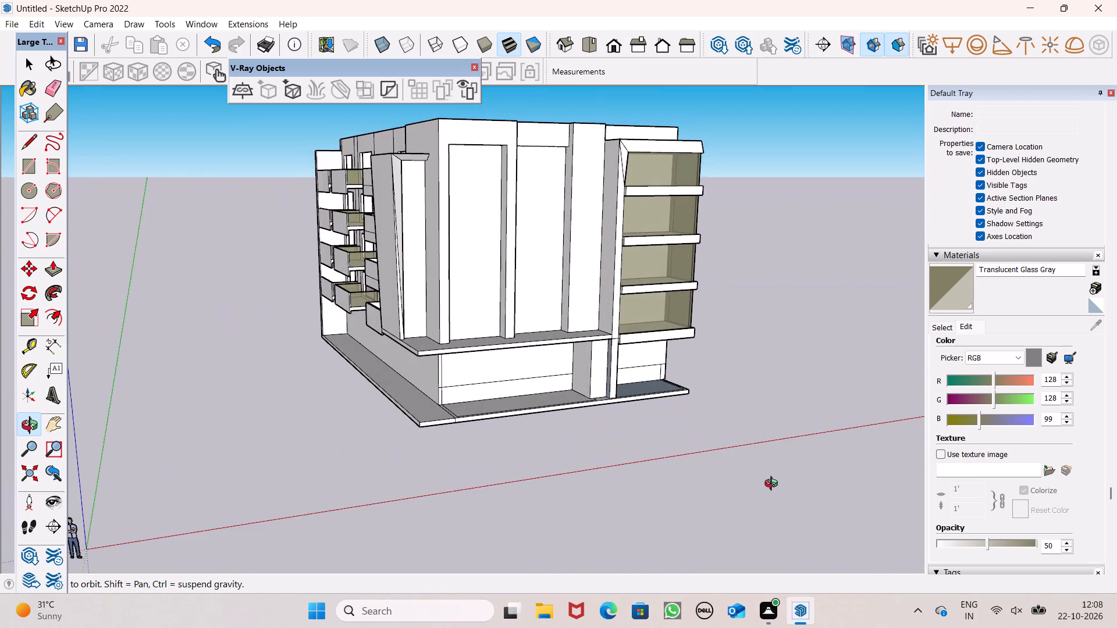
{"action": "middle_click_drag", "start_coordinate": [774, 485], "coordinate": [791, 460]}
{"action": "scroll", "coordinate": [568, 306], "scroll_direction": "up", "scroll_amount": 6}
{"action": "left_click", "coordinate": [452, 265]}
Inspect the newly painted front panel beside the corner bay glazing, comparing their glass colours up close and from a distance.
{"action": "middle_click_drag", "start_coordinate": [486, 274], "coordinate": [488, 284]}
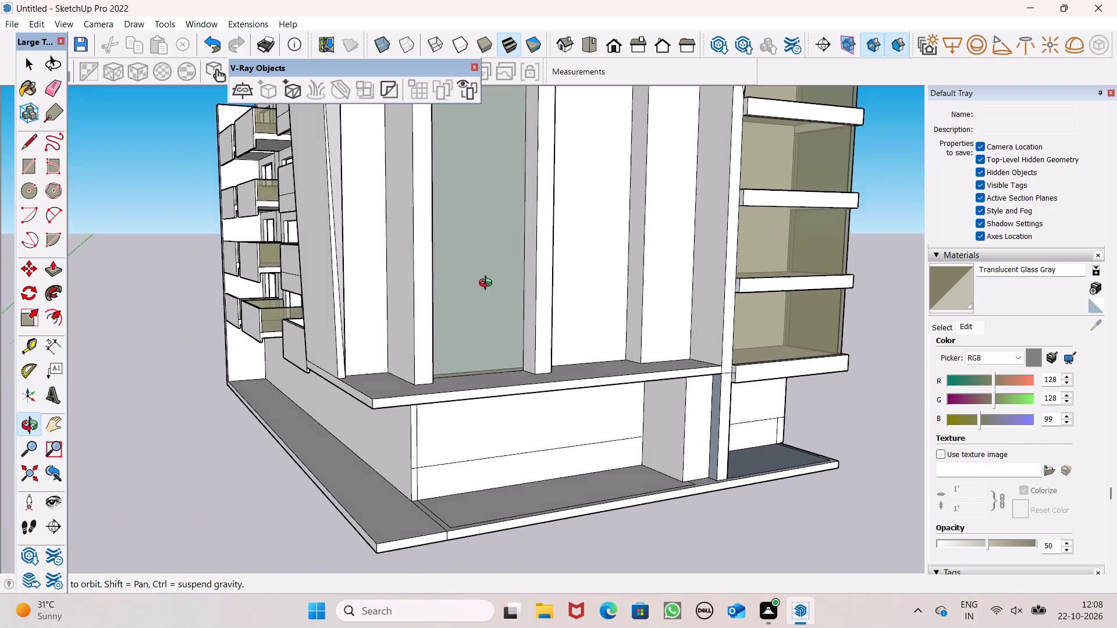
{"action": "middle_click_drag", "start_coordinate": [488, 284], "coordinate": [269, 388]}
{"action": "scroll", "coordinate": [300, 363], "scroll_direction": "up", "scroll_amount": 2}
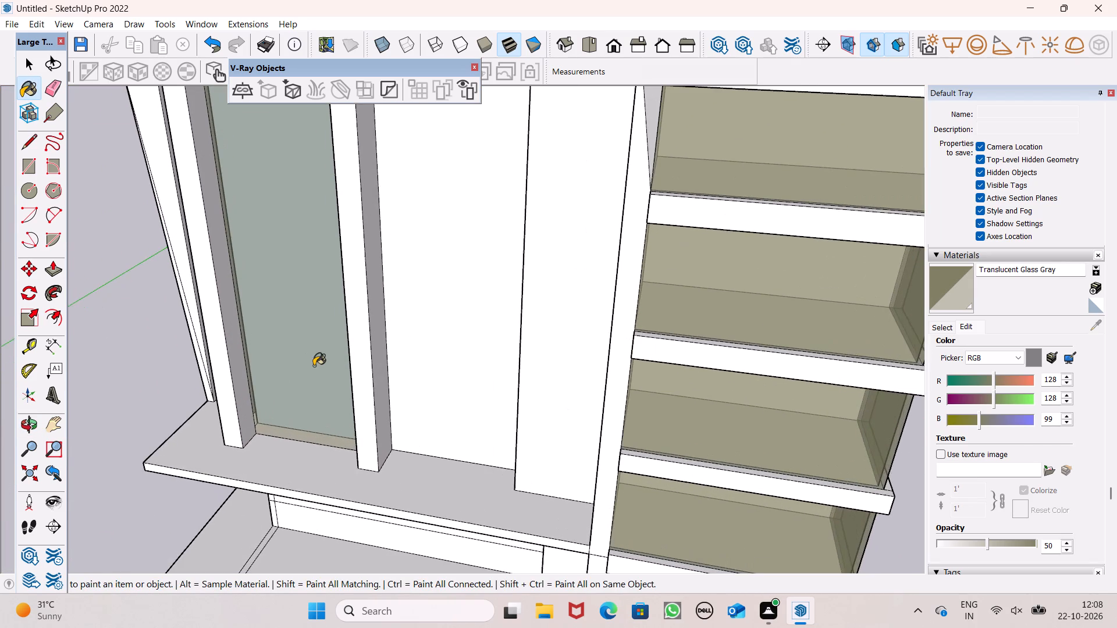
{"action": "scroll", "coordinate": [331, 363], "scroll_direction": "down", "scroll_amount": 2}
{"action": "middle_click_drag", "start_coordinate": [387, 352], "coordinate": [429, 294]}
{"action": "scroll", "coordinate": [450, 327], "scroll_direction": "down", "scroll_amount": 8}
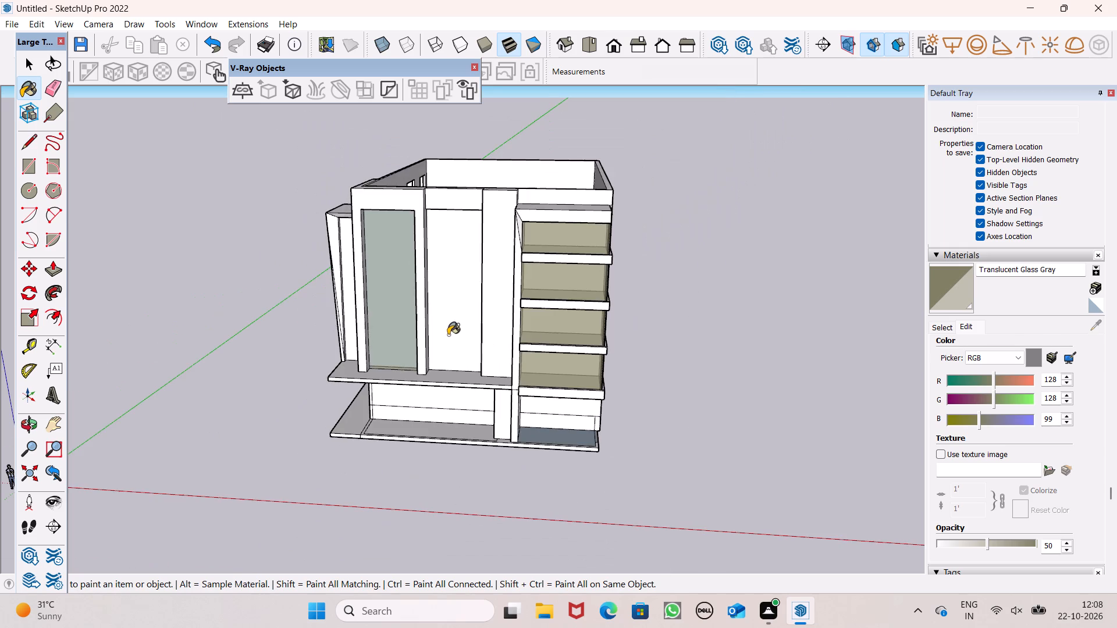
{"action": "middle_click_drag", "start_coordinate": [518, 248], "coordinate": [584, 160]}
{"action": "scroll", "coordinate": [595, 183], "scroll_direction": "up", "scroll_amount": 1}
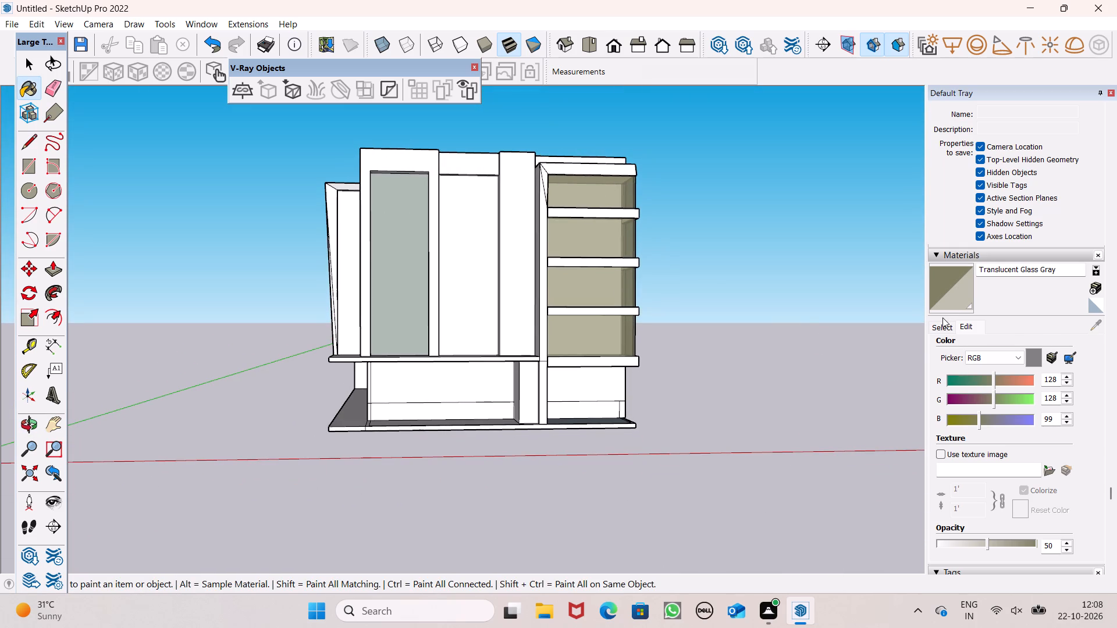
{"action": "middle_click_drag", "start_coordinate": [949, 331], "coordinate": [916, 388]}
{"action": "scroll", "coordinate": [916, 388], "scroll_direction": "up", "scroll_amount": 1}
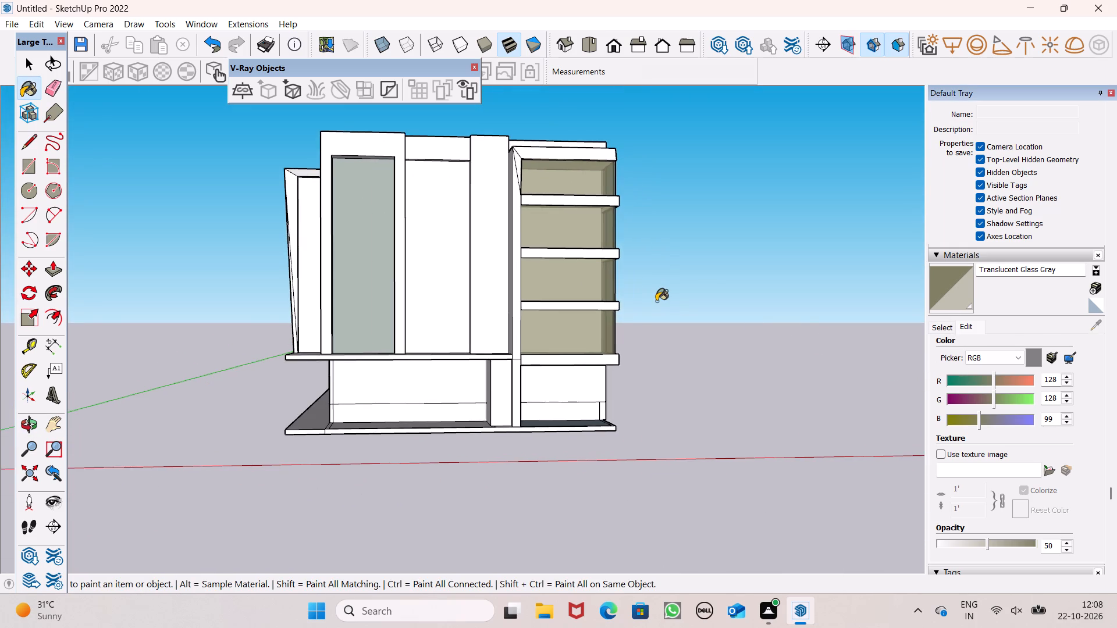
{"action": "scroll", "coordinate": [656, 301], "scroll_direction": "down", "scroll_amount": 4}
{"action": "middle_click_drag", "start_coordinate": [680, 312], "coordinate": [701, 359]}
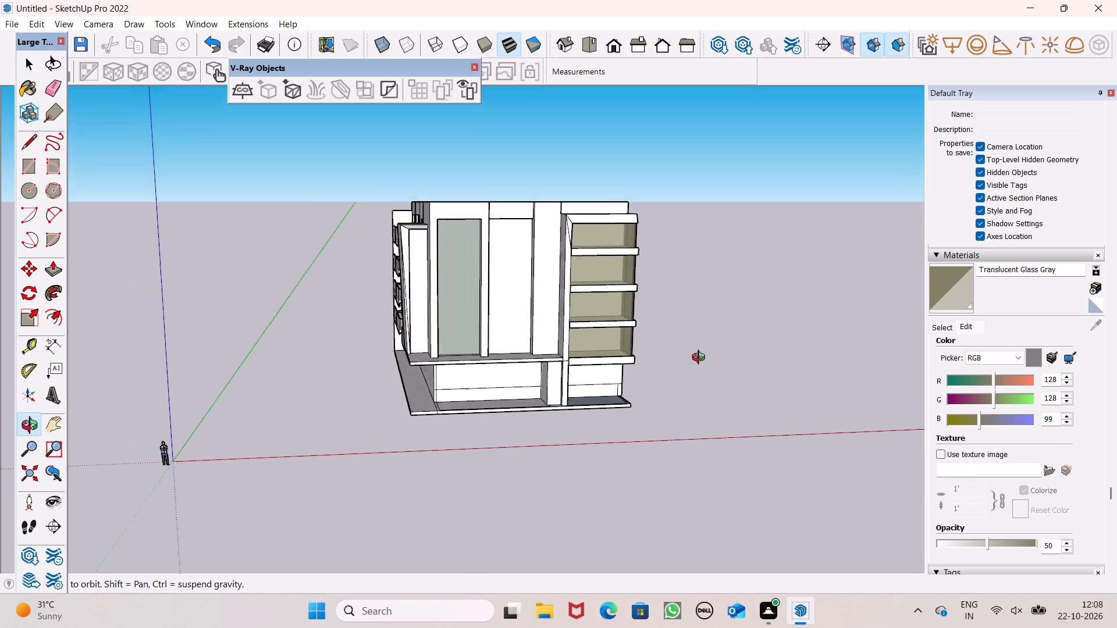
{"action": "middle_click_drag", "start_coordinate": [701, 359], "coordinate": [705, 361]}
{"action": "middle_click_drag", "start_coordinate": [680, 372], "coordinate": [638, 398]}
{"action": "scroll", "coordinate": [623, 399], "scroll_direction": "up", "scroll_amount": 1}
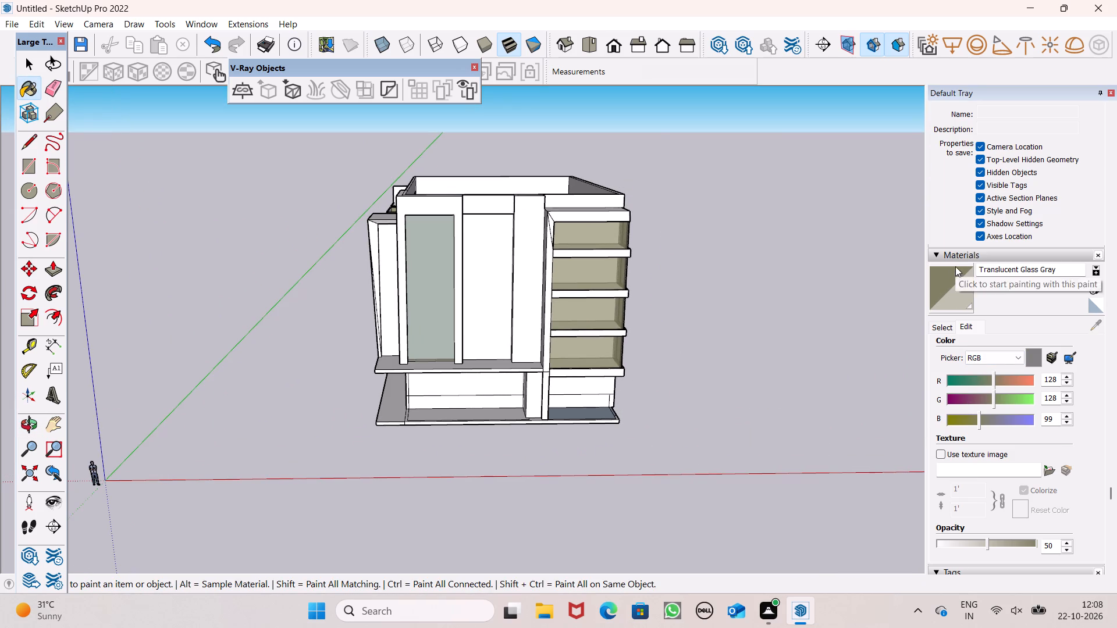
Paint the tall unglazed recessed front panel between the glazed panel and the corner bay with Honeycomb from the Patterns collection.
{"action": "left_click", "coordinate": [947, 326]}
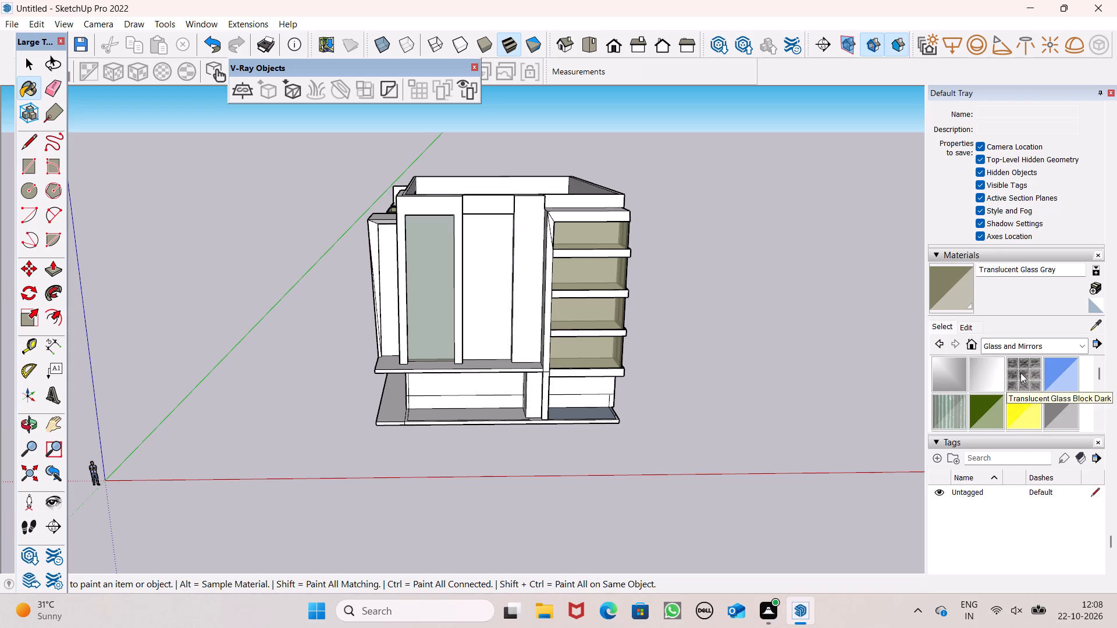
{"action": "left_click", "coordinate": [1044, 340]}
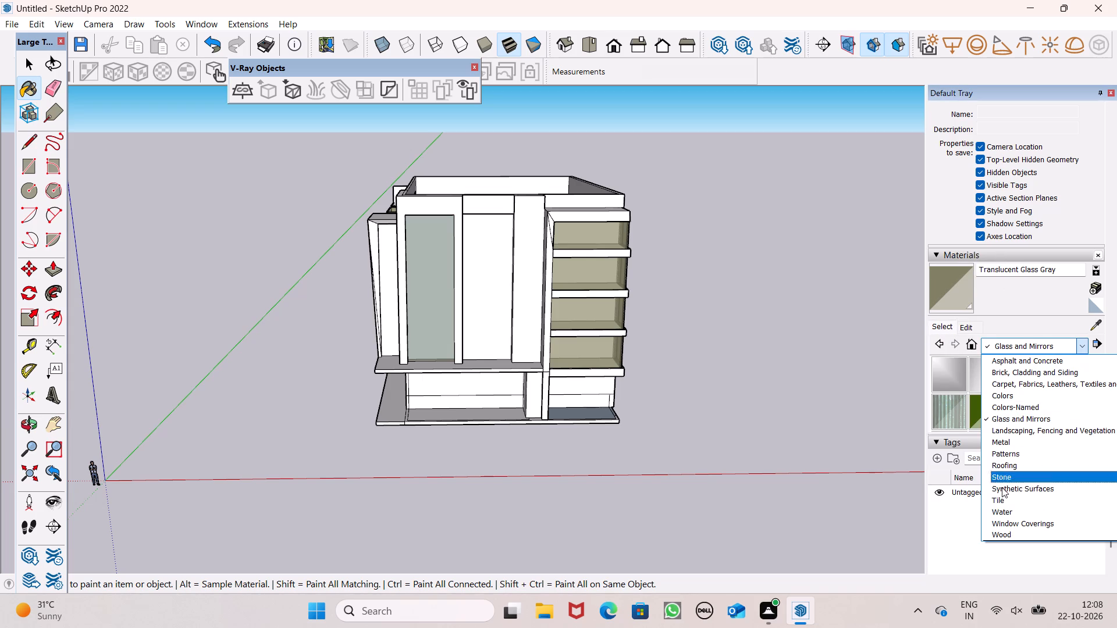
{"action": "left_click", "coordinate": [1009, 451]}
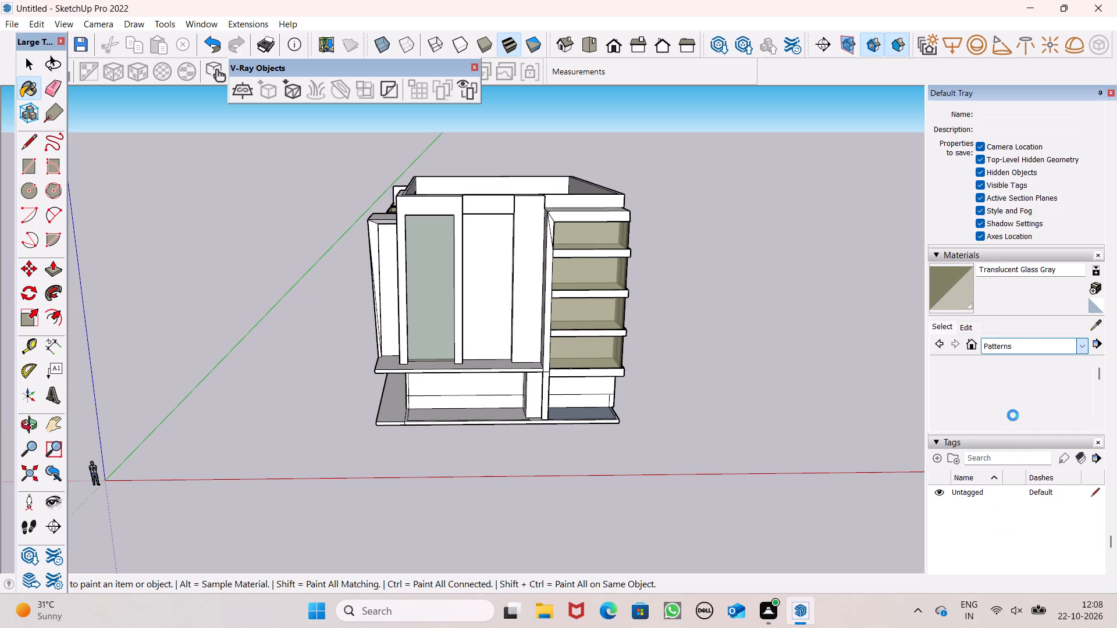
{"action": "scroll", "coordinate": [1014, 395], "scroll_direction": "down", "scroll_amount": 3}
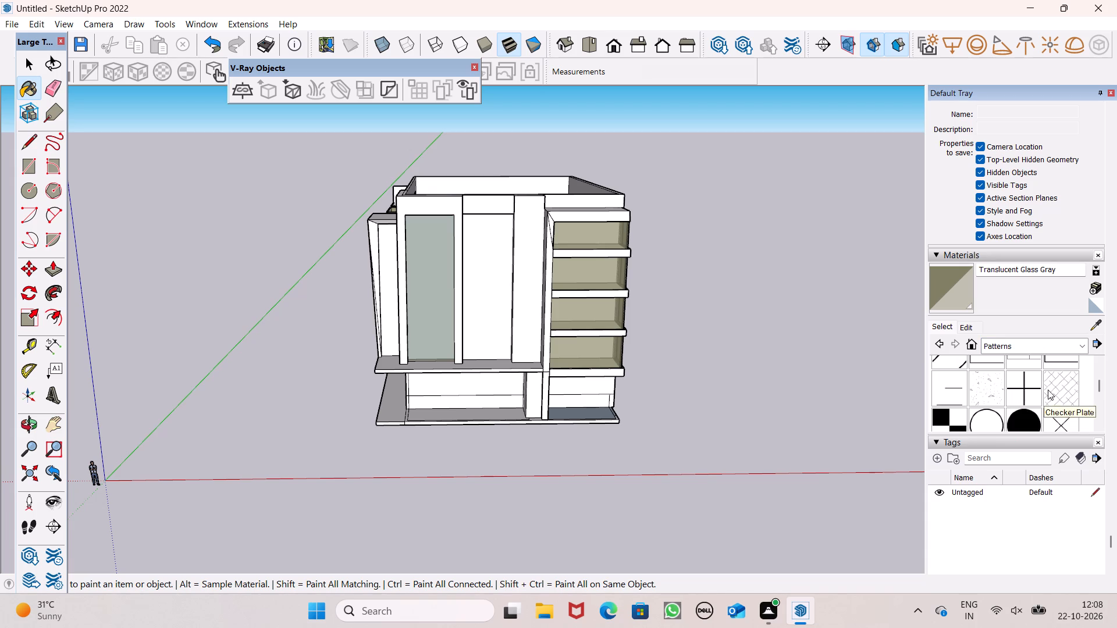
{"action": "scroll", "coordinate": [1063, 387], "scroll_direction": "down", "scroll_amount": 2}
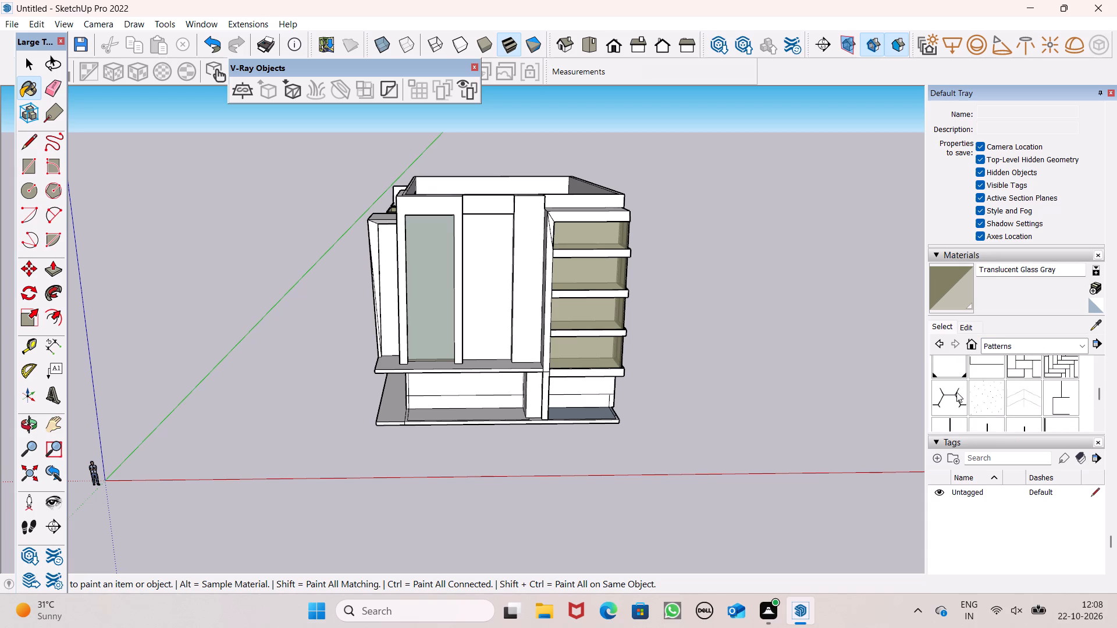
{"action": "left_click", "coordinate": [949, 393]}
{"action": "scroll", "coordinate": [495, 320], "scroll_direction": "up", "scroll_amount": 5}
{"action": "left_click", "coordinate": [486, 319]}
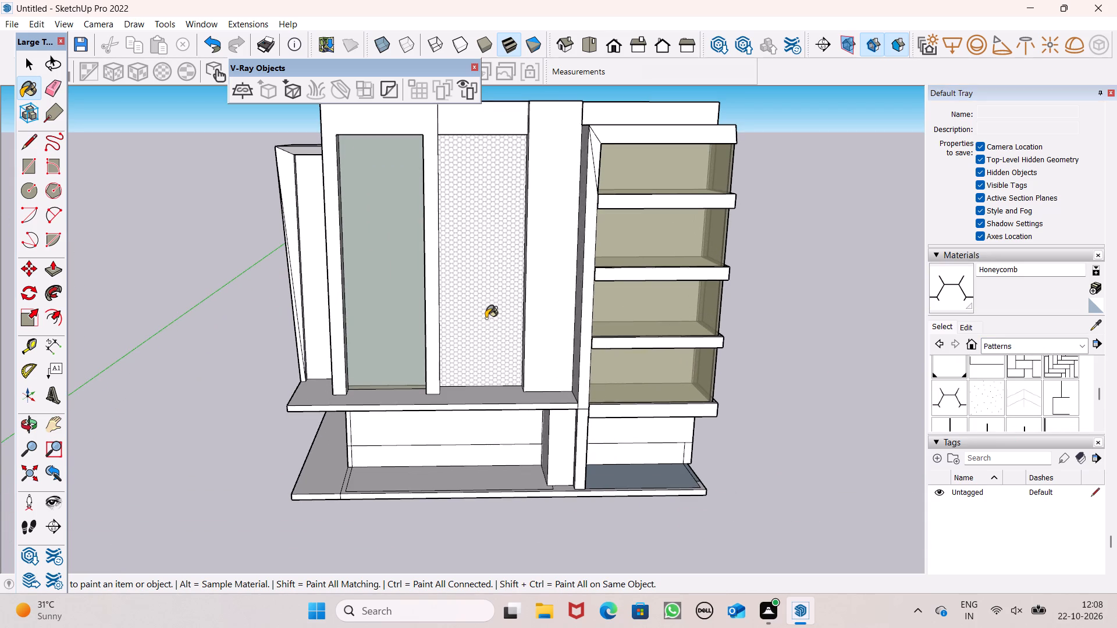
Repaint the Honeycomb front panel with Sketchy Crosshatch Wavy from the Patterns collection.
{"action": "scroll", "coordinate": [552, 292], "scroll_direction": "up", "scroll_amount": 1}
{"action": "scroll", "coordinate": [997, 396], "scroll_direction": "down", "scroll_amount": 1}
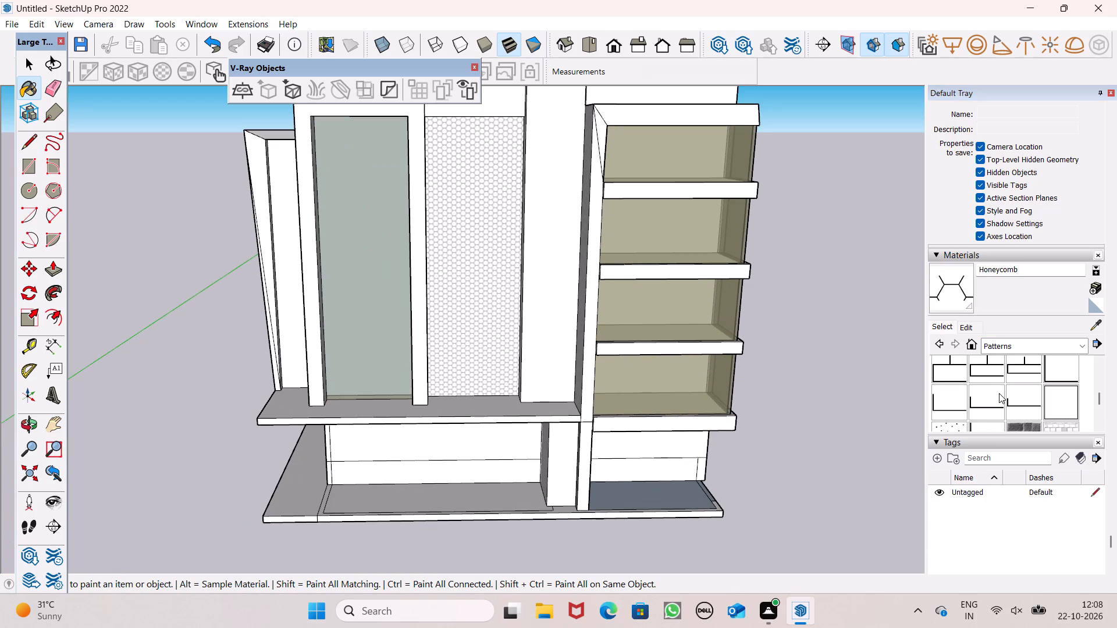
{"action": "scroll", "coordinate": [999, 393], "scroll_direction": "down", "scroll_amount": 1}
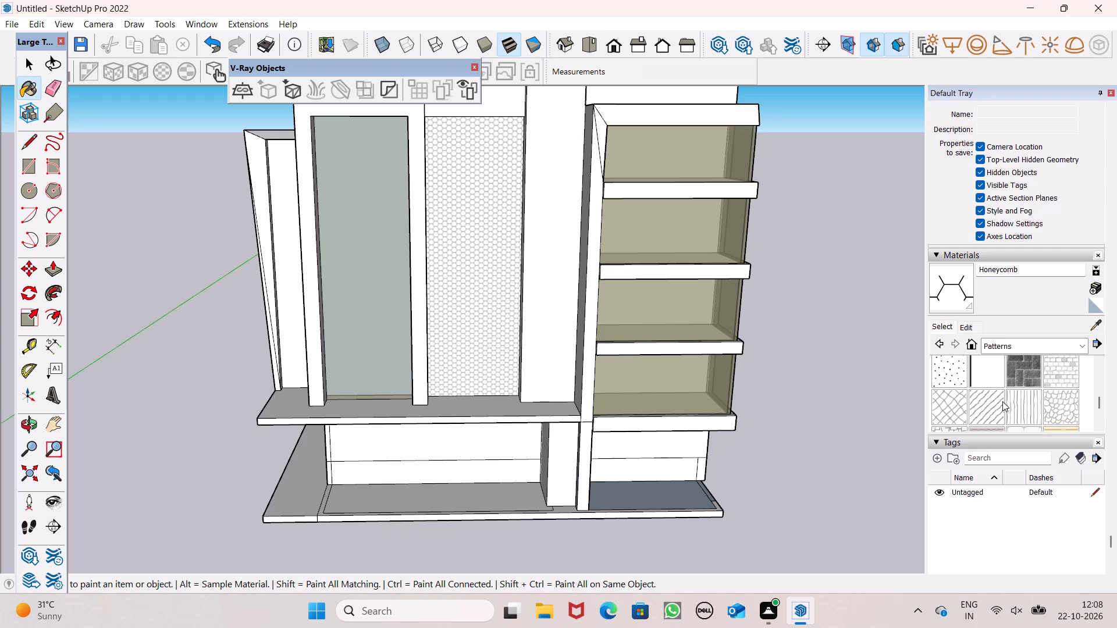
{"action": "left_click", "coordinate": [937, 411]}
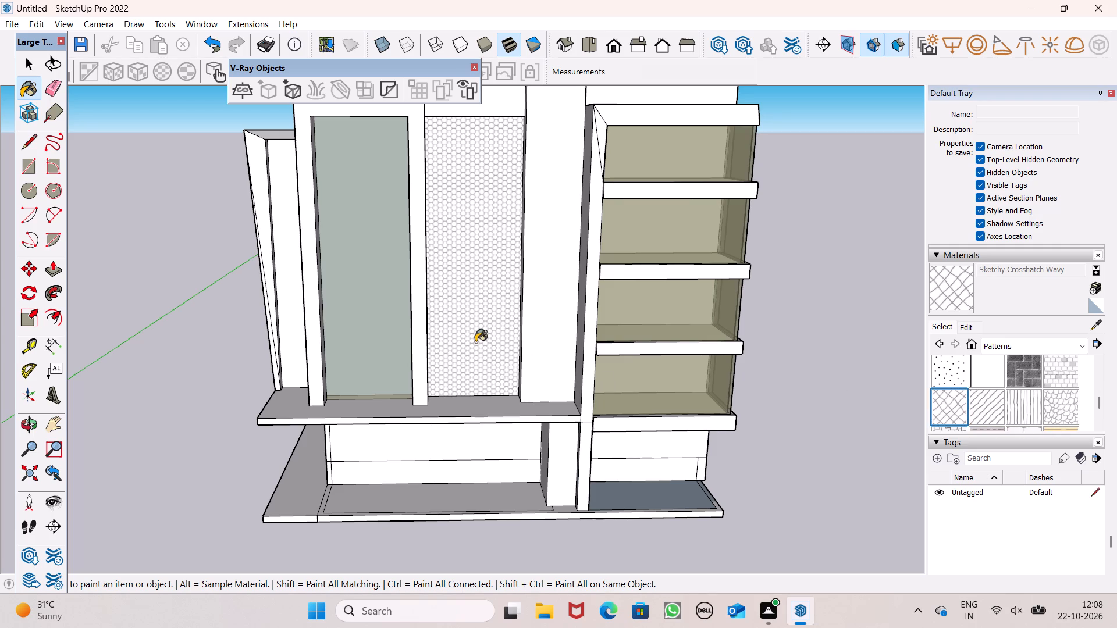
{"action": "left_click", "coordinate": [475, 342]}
Examine the crosshatched front panel up close and from different angles to judge its pattern scale against the façade.
{"action": "scroll", "coordinate": [475, 341], "scroll_direction": "down", "scroll_amount": 1}
{"action": "scroll", "coordinate": [431, 335], "scroll_direction": "up", "scroll_amount": 1}
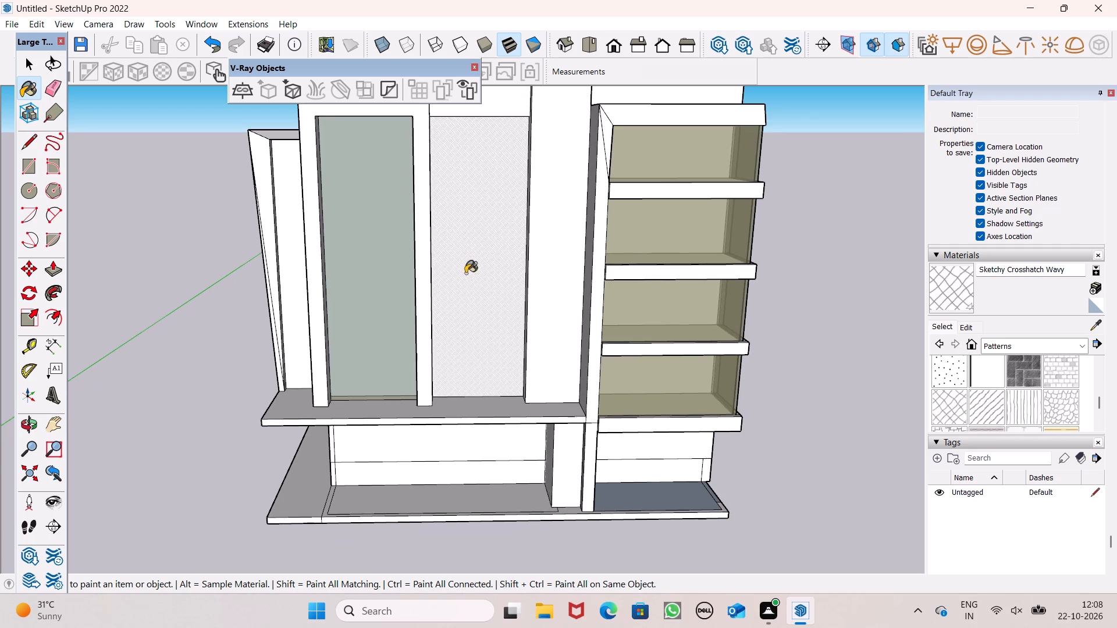
{"action": "scroll", "coordinate": [463, 286], "scroll_direction": "down", "scroll_amount": 3}
{"action": "middle_click_drag", "start_coordinate": [493, 298], "coordinate": [564, 307]}
{"action": "scroll", "coordinate": [521, 323], "scroll_direction": "up", "scroll_amount": 1}
{"action": "scroll", "coordinate": [592, 272], "scroll_direction": "up", "scroll_amount": 4}
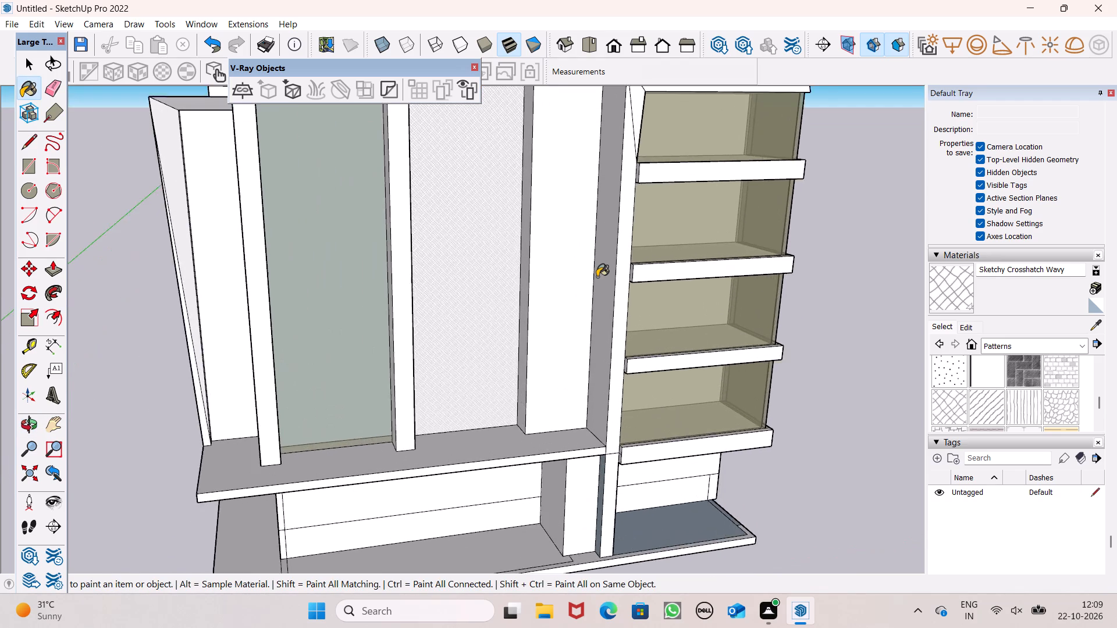
{"action": "scroll", "coordinate": [597, 277], "scroll_direction": "up", "scroll_amount": 1}
{"action": "scroll", "coordinate": [591, 286], "scroll_direction": "down", "scroll_amount": 3}
{"action": "scroll", "coordinate": [407, 320], "scroll_direction": "down", "scroll_amount": 2}
{"action": "scroll", "coordinate": [472, 142], "scroll_direction": "up", "scroll_amount": 2}
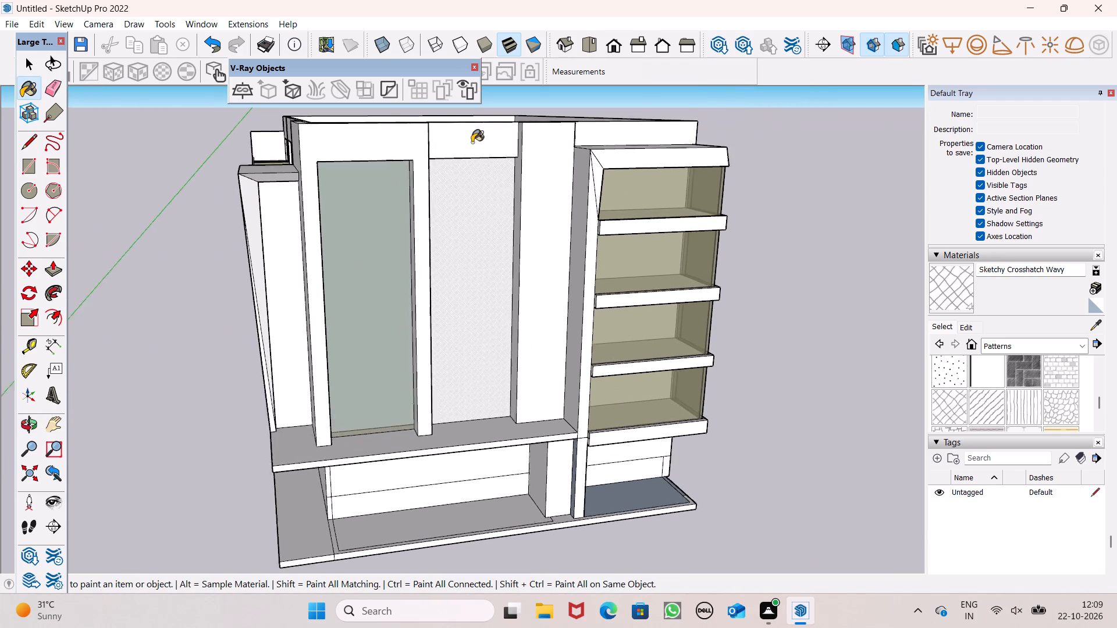
{"action": "scroll", "coordinate": [472, 142], "scroll_direction": "up", "scroll_amount": 5}
{"action": "scroll", "coordinate": [473, 149], "scroll_direction": "down", "scroll_amount": 4}
{"action": "middle_click_drag", "start_coordinate": [519, 171], "coordinate": [466, 138]}
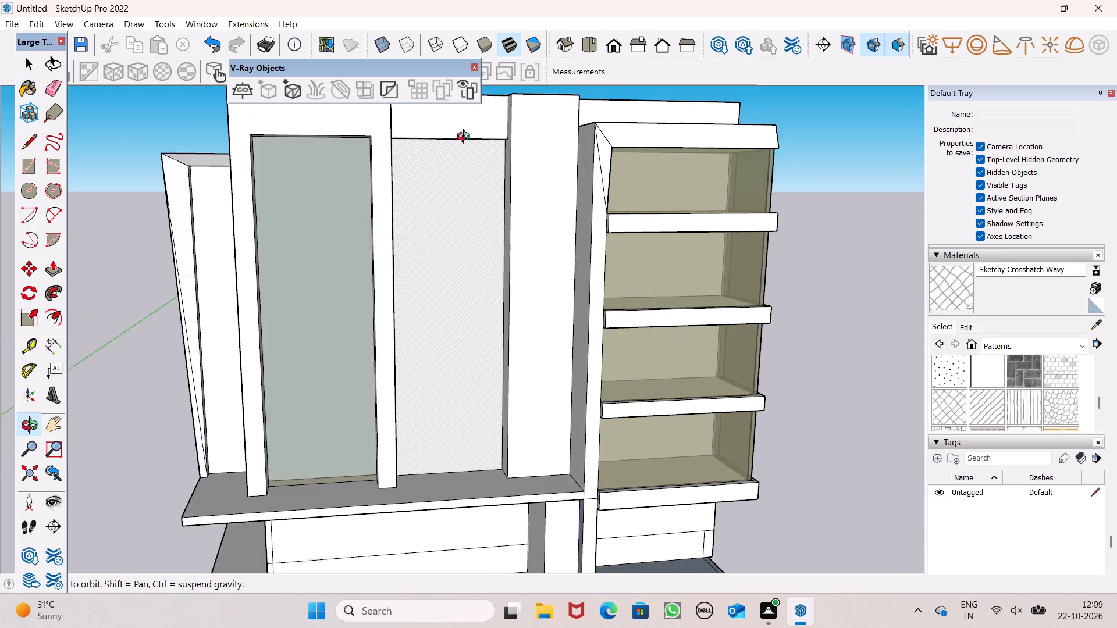
{"action": "middle_click_drag", "start_coordinate": [466, 138], "coordinate": [465, 138]}
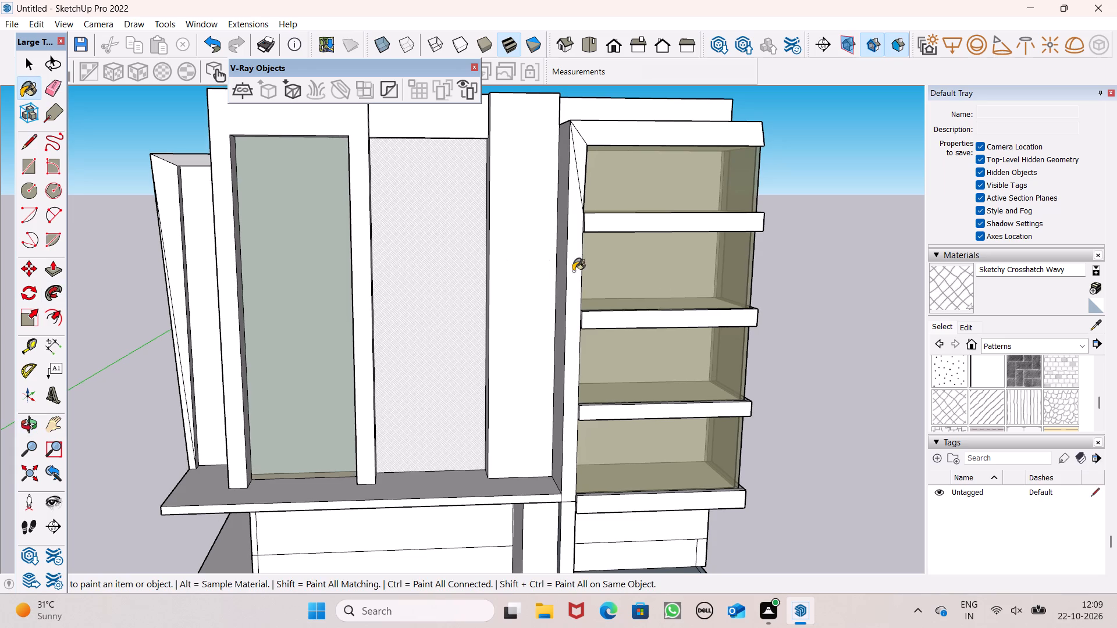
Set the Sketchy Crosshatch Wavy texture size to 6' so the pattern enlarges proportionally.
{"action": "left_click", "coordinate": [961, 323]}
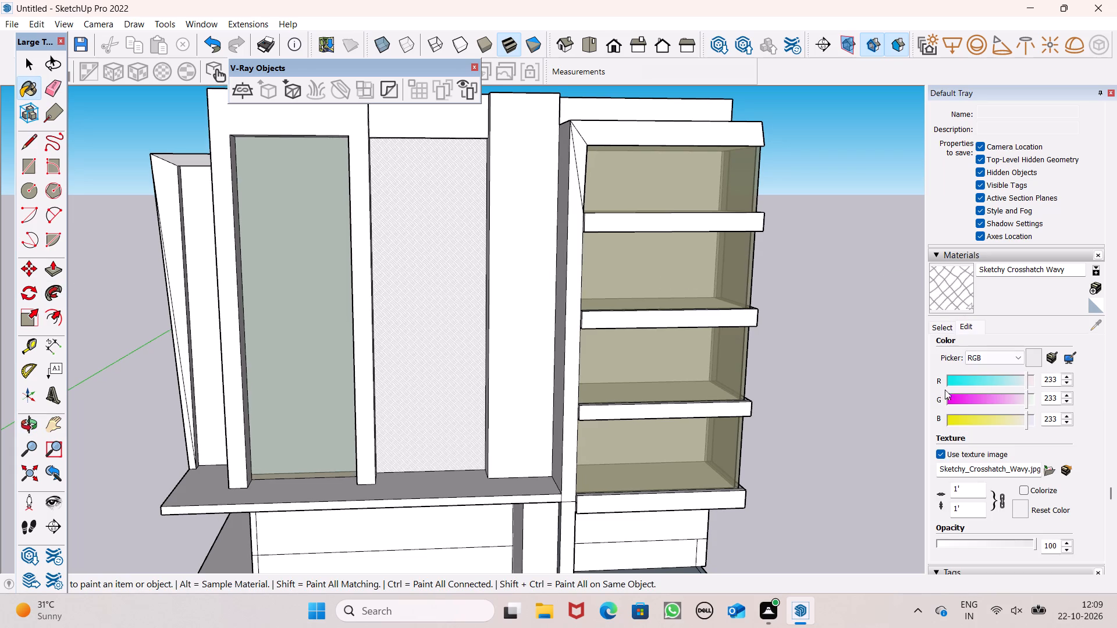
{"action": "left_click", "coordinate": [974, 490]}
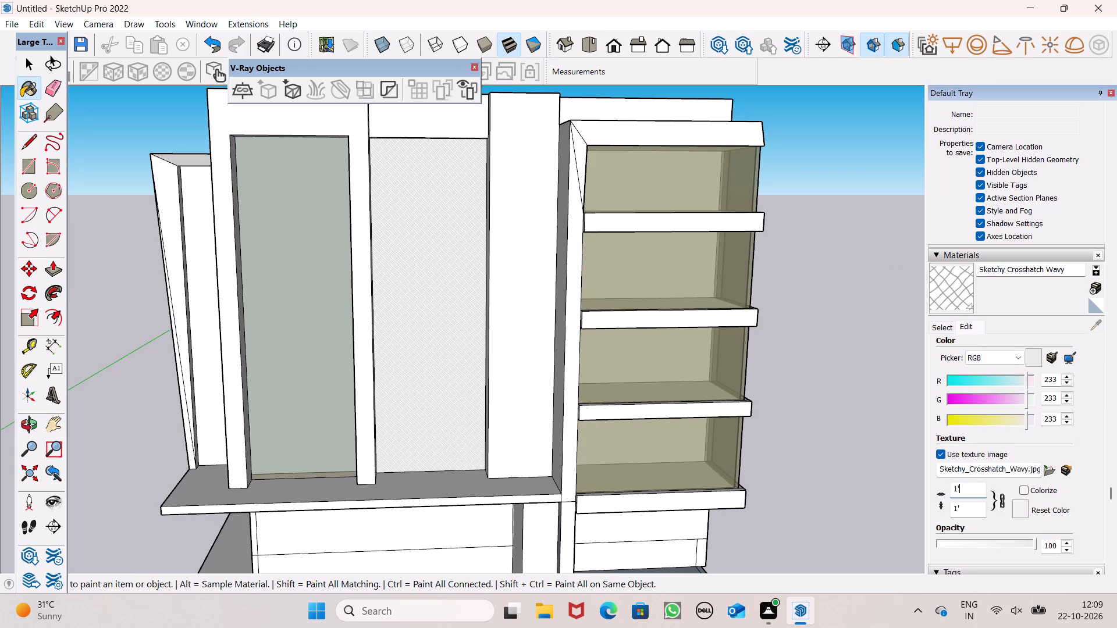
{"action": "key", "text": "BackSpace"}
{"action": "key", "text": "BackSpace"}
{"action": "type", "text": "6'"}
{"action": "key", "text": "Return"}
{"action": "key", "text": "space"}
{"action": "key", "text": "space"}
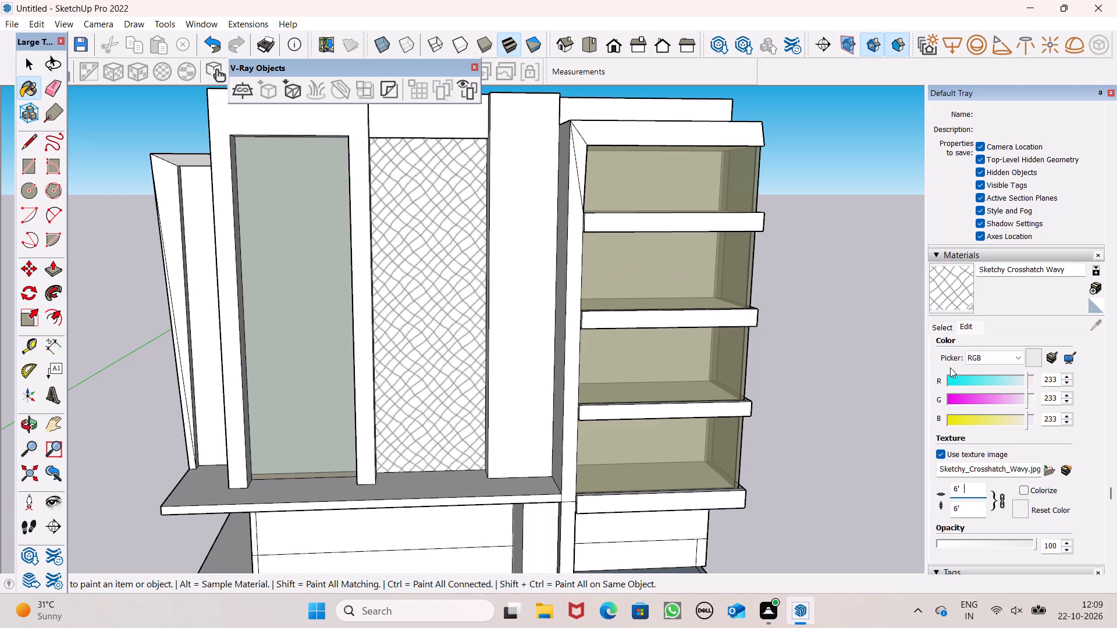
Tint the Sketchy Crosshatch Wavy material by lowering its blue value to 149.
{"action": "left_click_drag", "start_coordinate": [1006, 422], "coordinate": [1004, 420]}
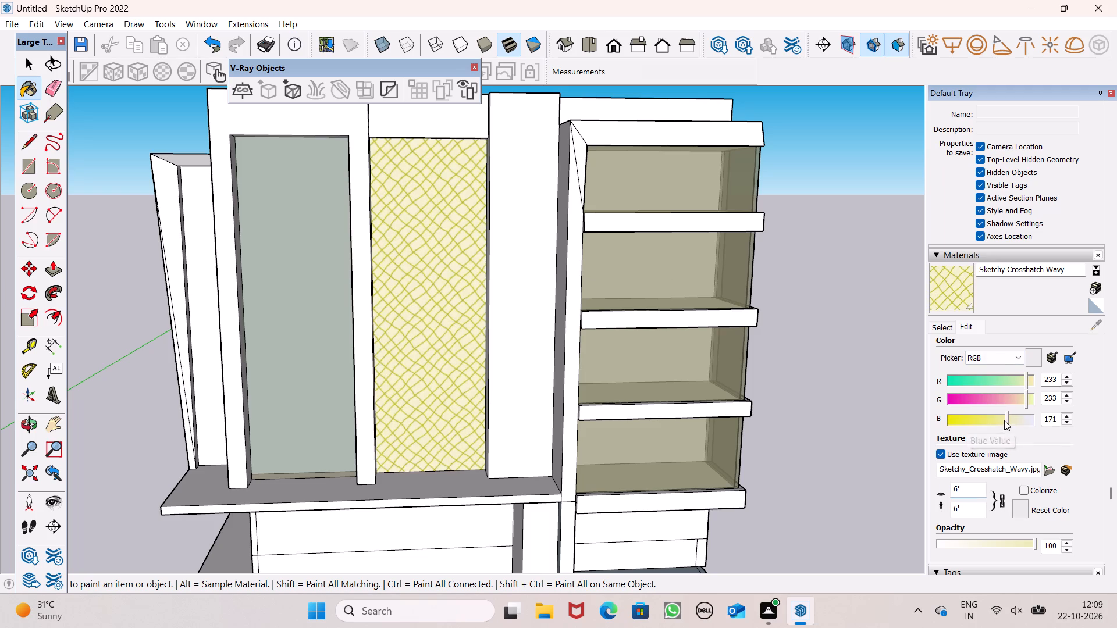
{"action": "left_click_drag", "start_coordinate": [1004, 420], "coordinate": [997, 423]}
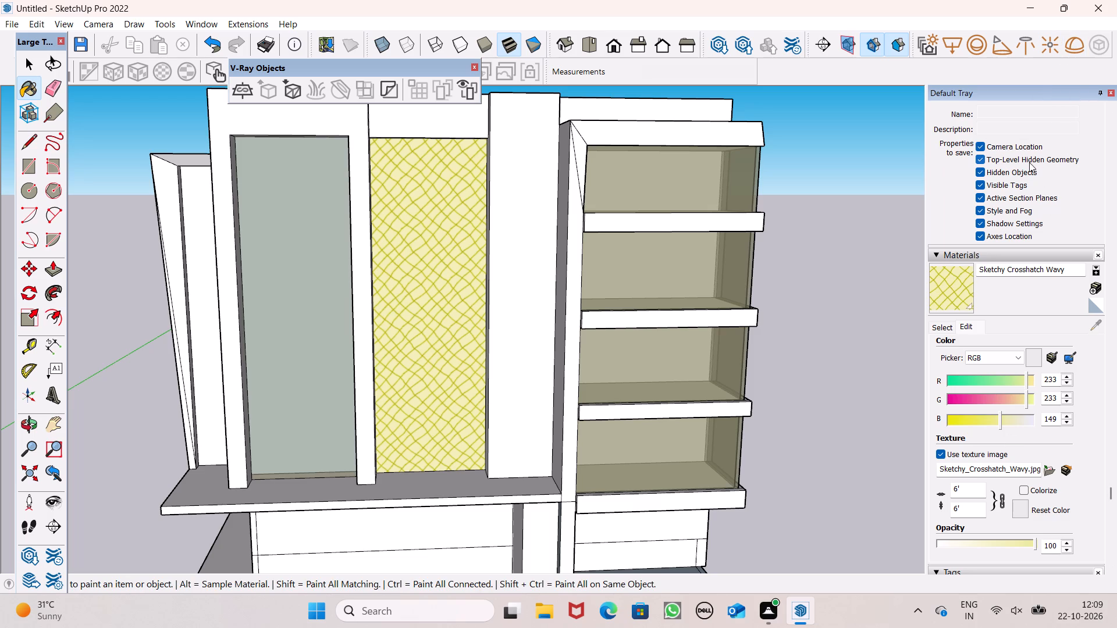
Replace the crosshatch on the recessed front panel with Checkerboard Black from the Patterns collection.
{"action": "left_click", "coordinate": [940, 329]}
{"action": "scroll", "coordinate": [1056, 391], "scroll_direction": "up", "scroll_amount": 2}
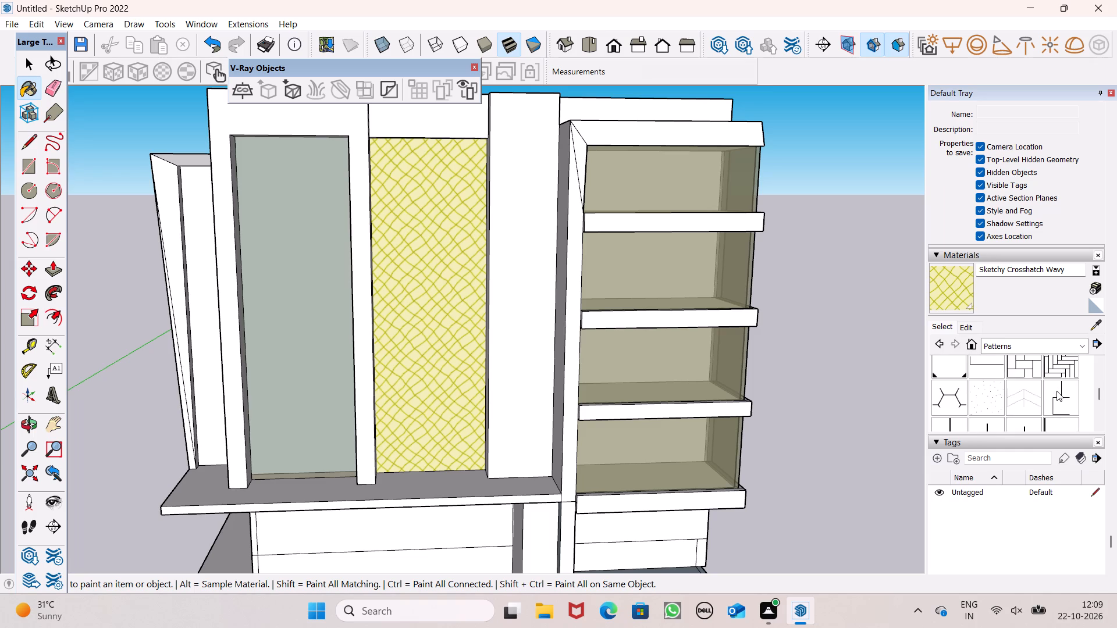
{"action": "scroll", "coordinate": [1056, 392], "scroll_direction": "up", "scroll_amount": 2}
{"action": "scroll", "coordinate": [1059, 392], "scroll_direction": "down", "scroll_amount": 1}
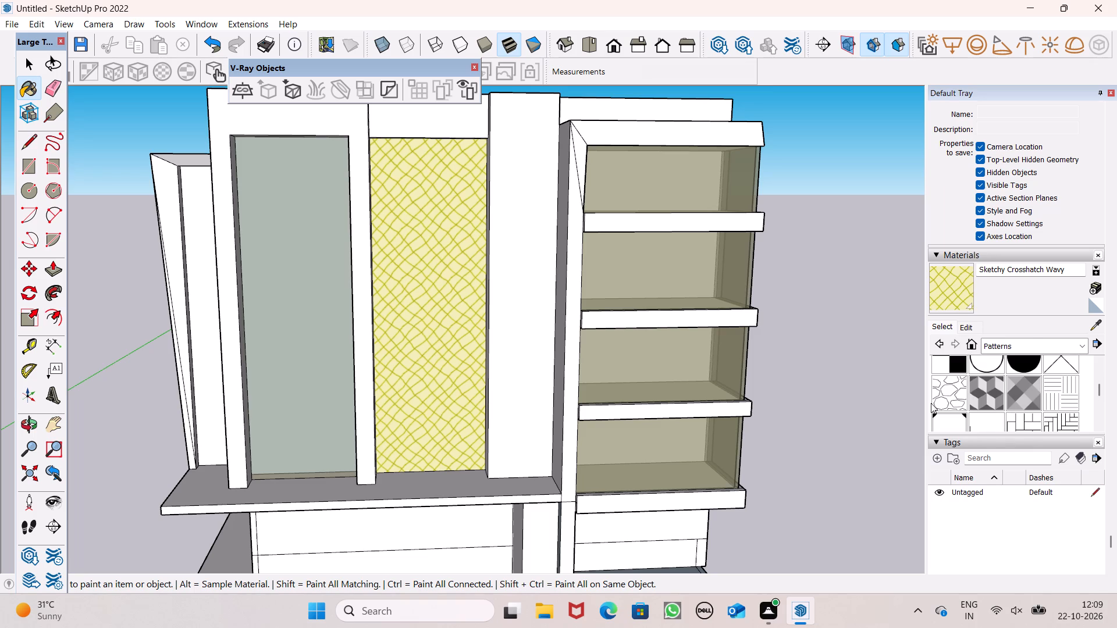
{"action": "left_click", "coordinate": [954, 367]}
{"action": "left_click_drag", "start_coordinate": [413, 352], "coordinate": [421, 352]}
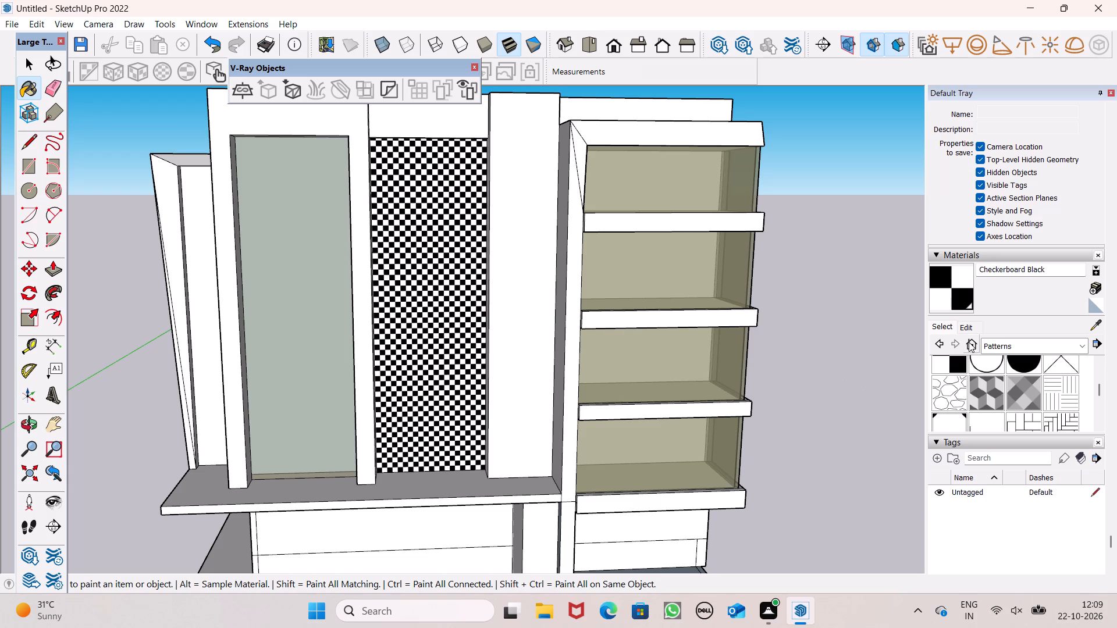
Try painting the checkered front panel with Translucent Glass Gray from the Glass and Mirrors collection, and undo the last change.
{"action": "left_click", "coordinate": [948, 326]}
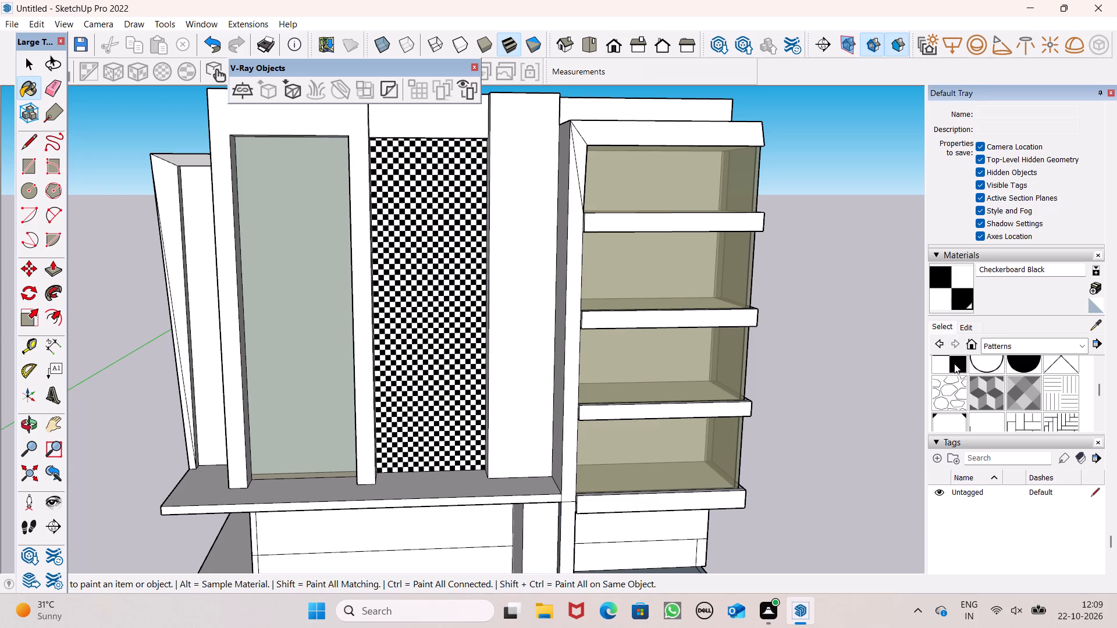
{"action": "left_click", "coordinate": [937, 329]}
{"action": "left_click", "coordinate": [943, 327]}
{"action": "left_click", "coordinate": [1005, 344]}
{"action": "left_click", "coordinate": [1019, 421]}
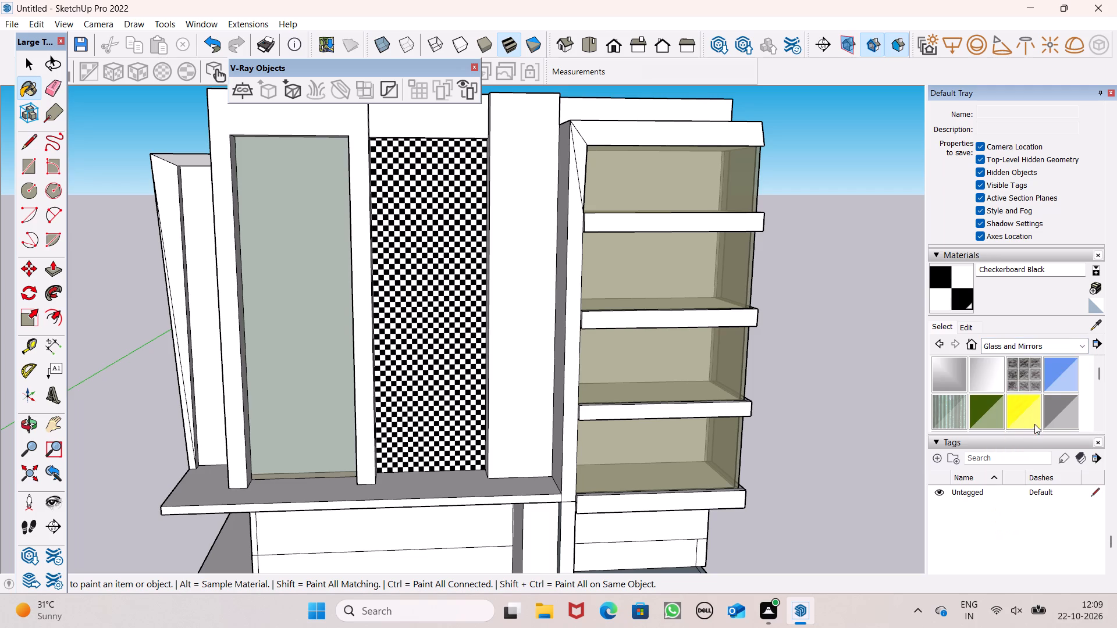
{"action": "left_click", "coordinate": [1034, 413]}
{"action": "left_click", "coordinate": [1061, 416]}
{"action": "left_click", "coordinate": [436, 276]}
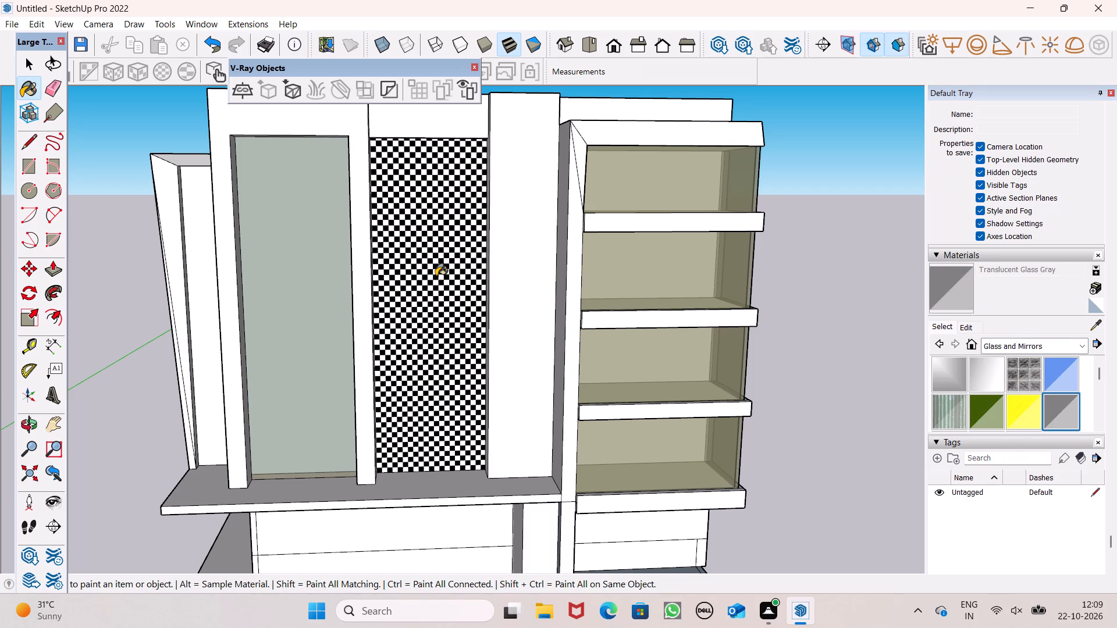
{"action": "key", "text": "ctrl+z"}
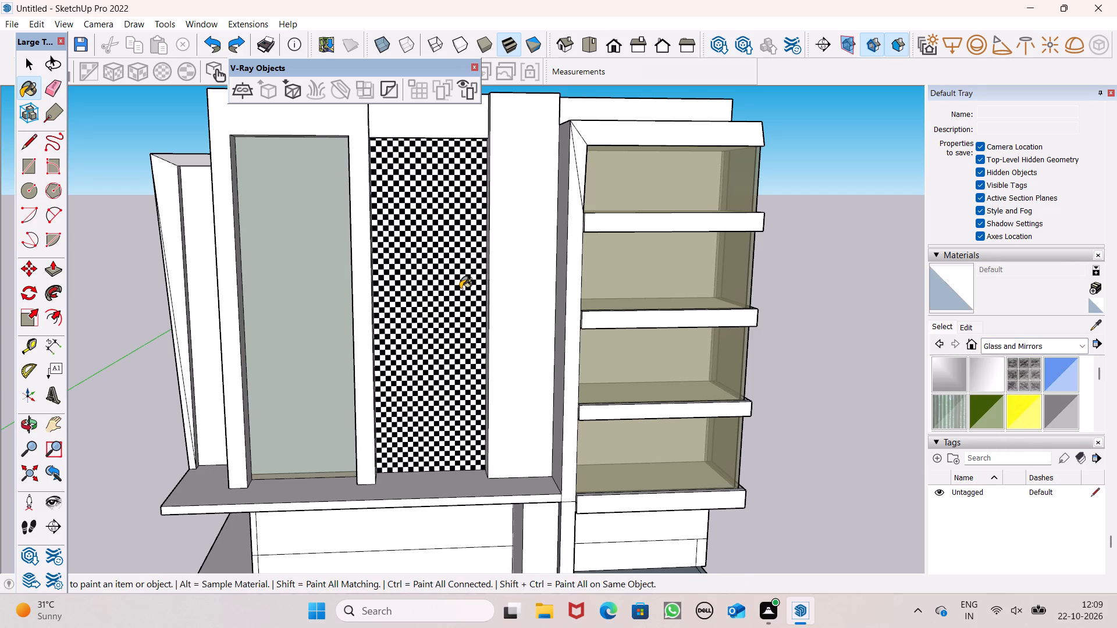
Reapply Checkerboard Black from the Patterns collection to the recessed front panel beside the glazed one.
{"action": "key", "text": "space"}
{"action": "key", "text": "space"}
{"action": "scroll", "coordinate": [527, 244], "scroll_direction": "down", "scroll_amount": 6}
{"action": "scroll", "coordinate": [532, 265], "scroll_direction": "up", "scroll_amount": 1}
{"action": "middle_click_drag", "start_coordinate": [536, 269], "coordinate": [642, 286]}
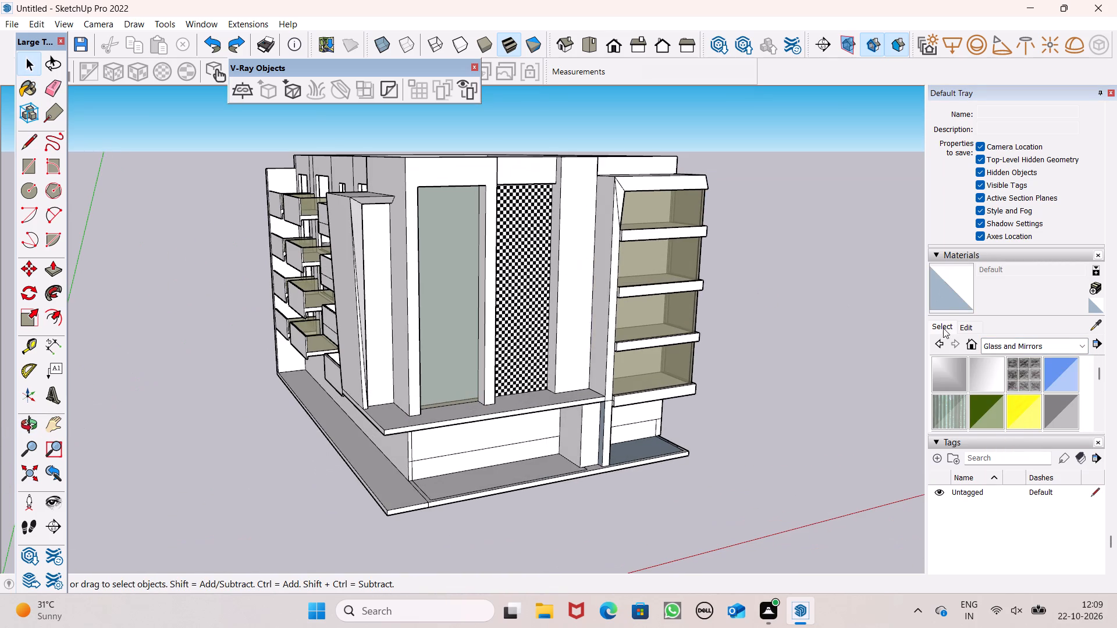
{"action": "left_click", "coordinate": [1012, 350]}
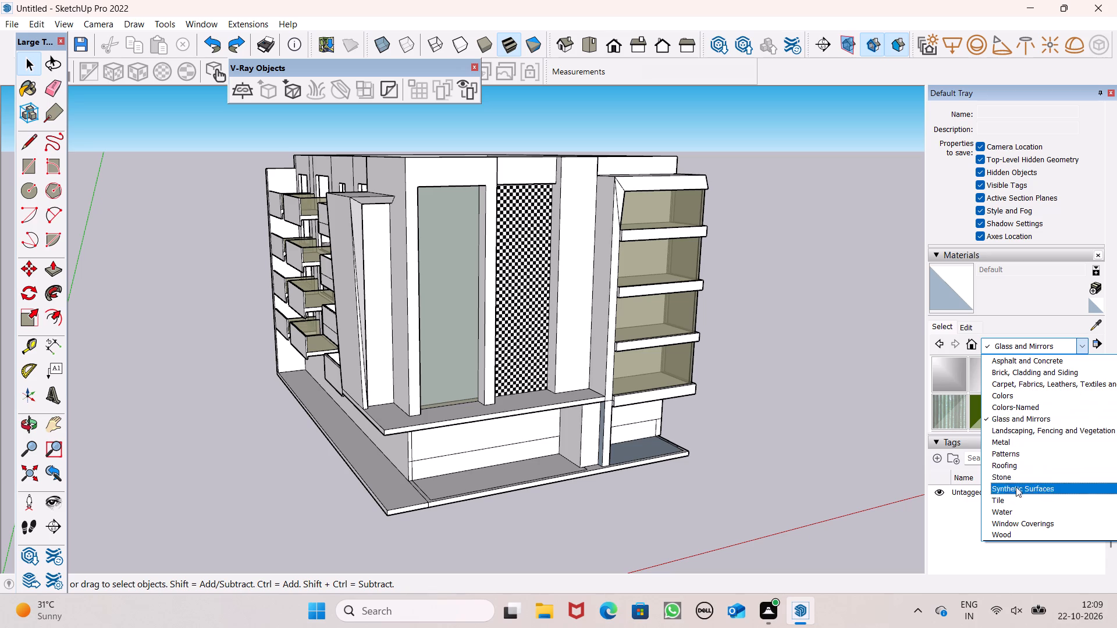
{"action": "left_click", "coordinate": [1024, 450]}
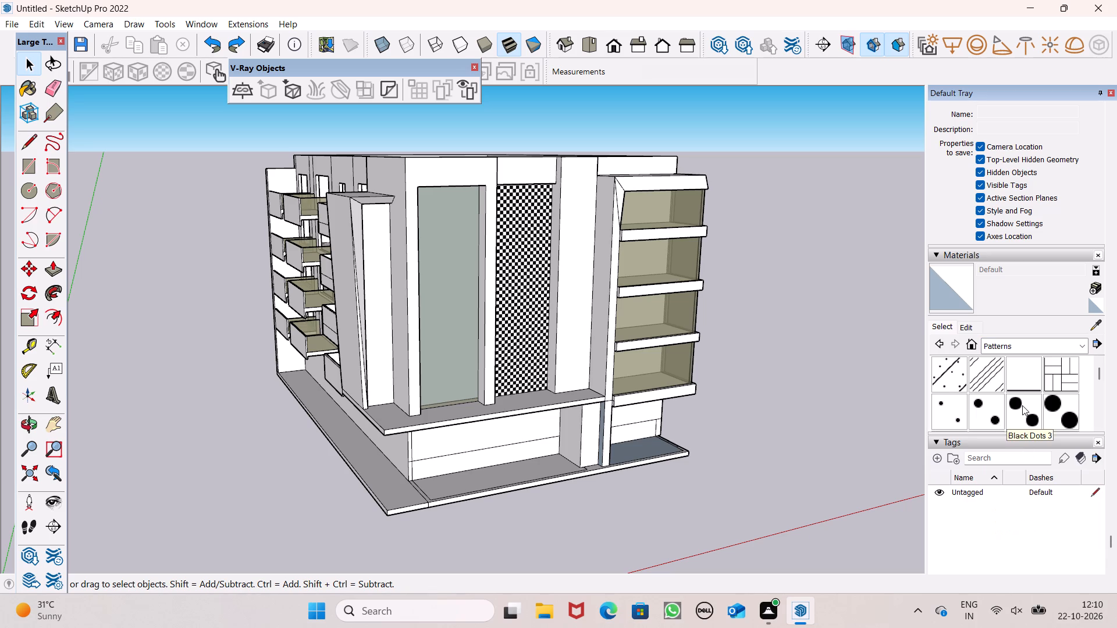
{"action": "scroll", "coordinate": [1022, 405], "scroll_direction": "down", "scroll_amount": 4}
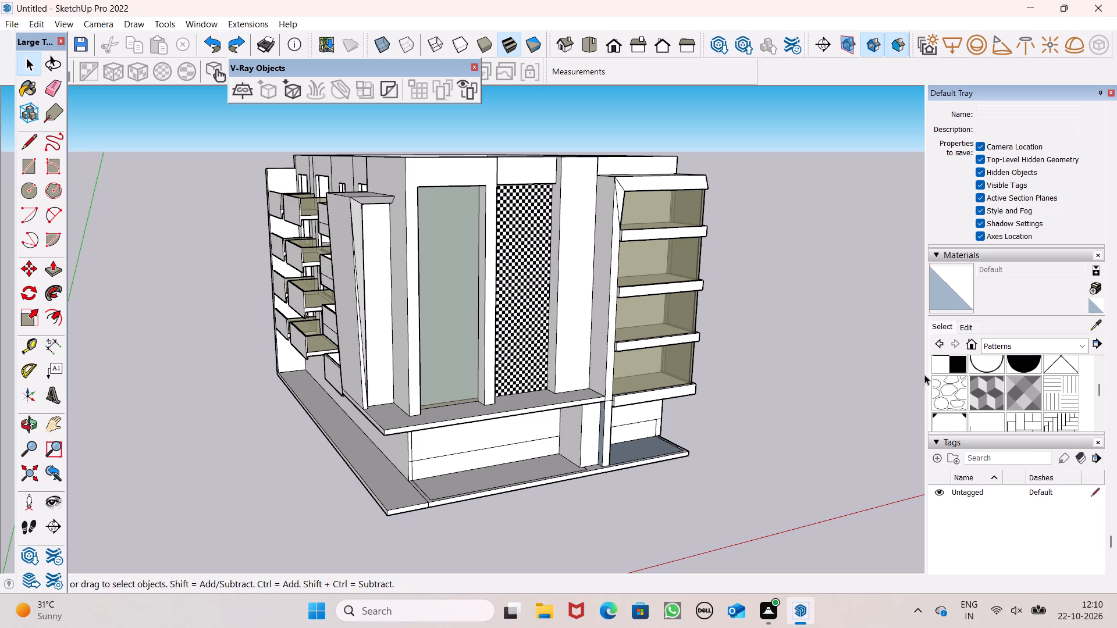
{"action": "left_click", "coordinate": [935, 361]}
{"action": "scroll", "coordinate": [449, 335], "scroll_direction": "up", "scroll_amount": 4}
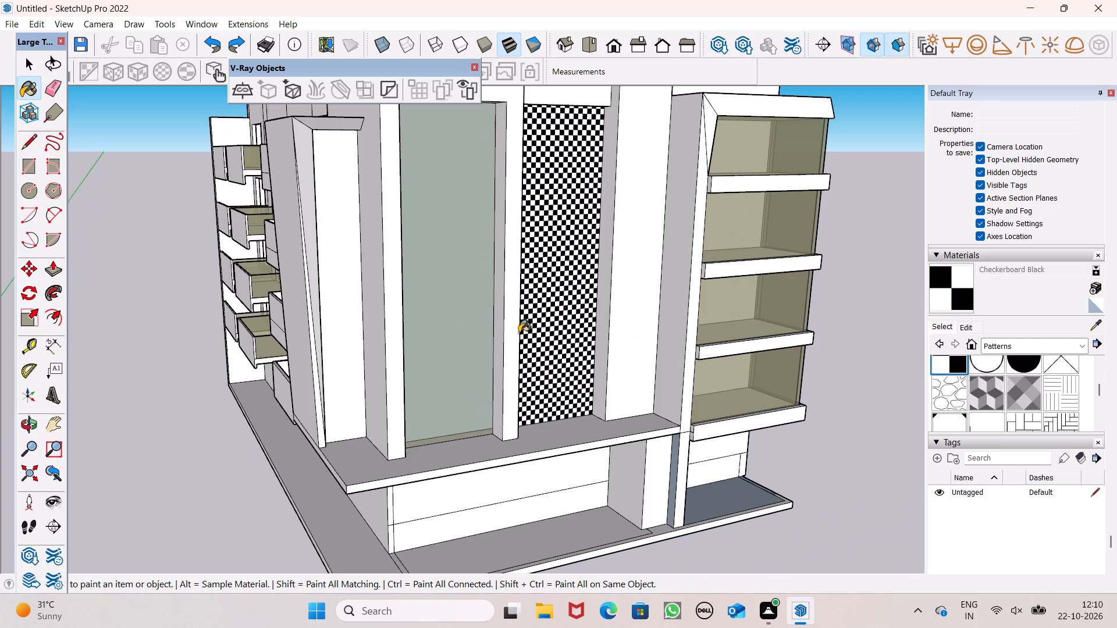
{"action": "left_click", "coordinate": [550, 332]}
Edit the Checkerboard Black material's colour, lowering its blue value to 52.
{"action": "middle_click_drag", "start_coordinate": [567, 337], "coordinate": [473, 394]}
{"action": "scroll", "coordinate": [476, 325], "scroll_direction": "up", "scroll_amount": 1}
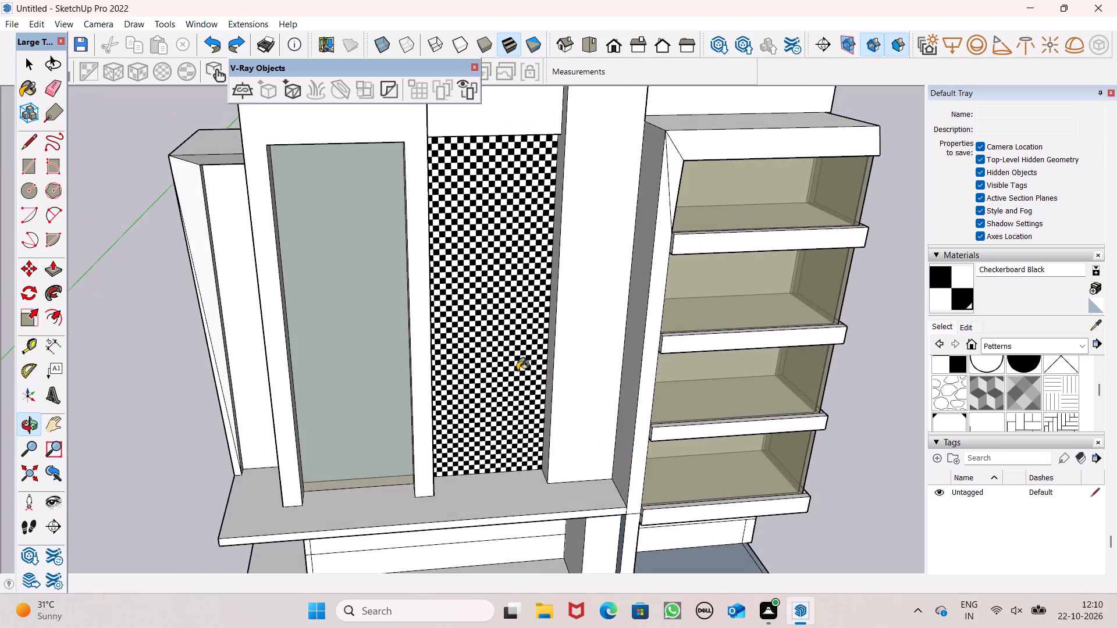
{"action": "scroll", "coordinate": [517, 370], "scroll_direction": "down", "scroll_amount": 4}
{"action": "middle_click_drag", "start_coordinate": [575, 373], "coordinate": [606, 313]}
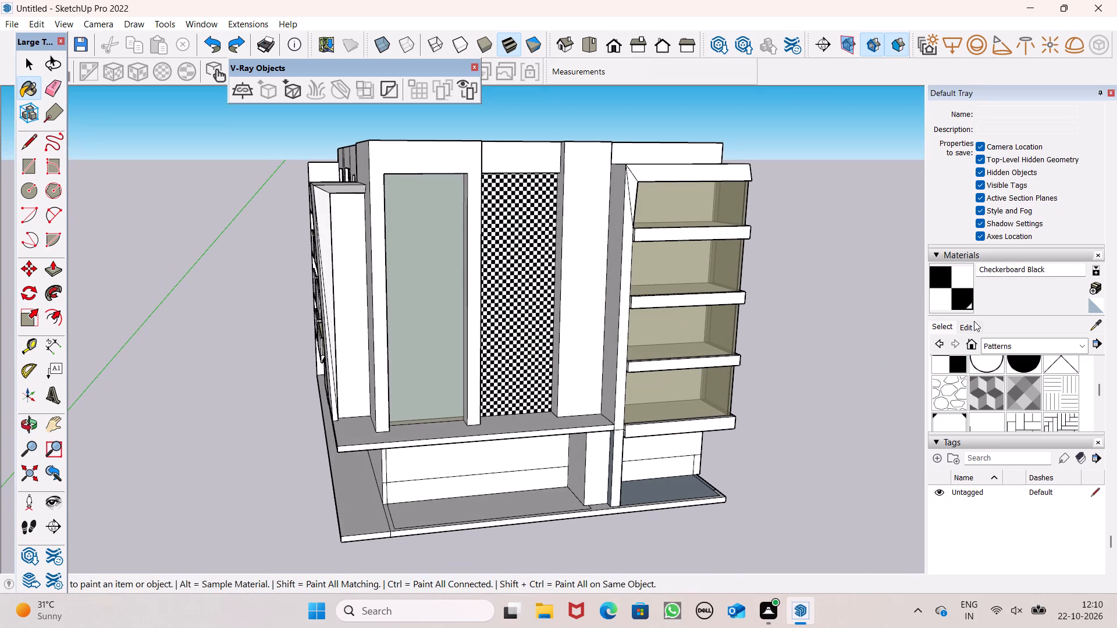
{"action": "left_click", "coordinate": [966, 327]}
{"action": "left_click_drag", "start_coordinate": [986, 420], "coordinate": [967, 427]}
{"action": "scroll", "coordinate": [325, 219], "scroll_direction": "up", "scroll_amount": 2}
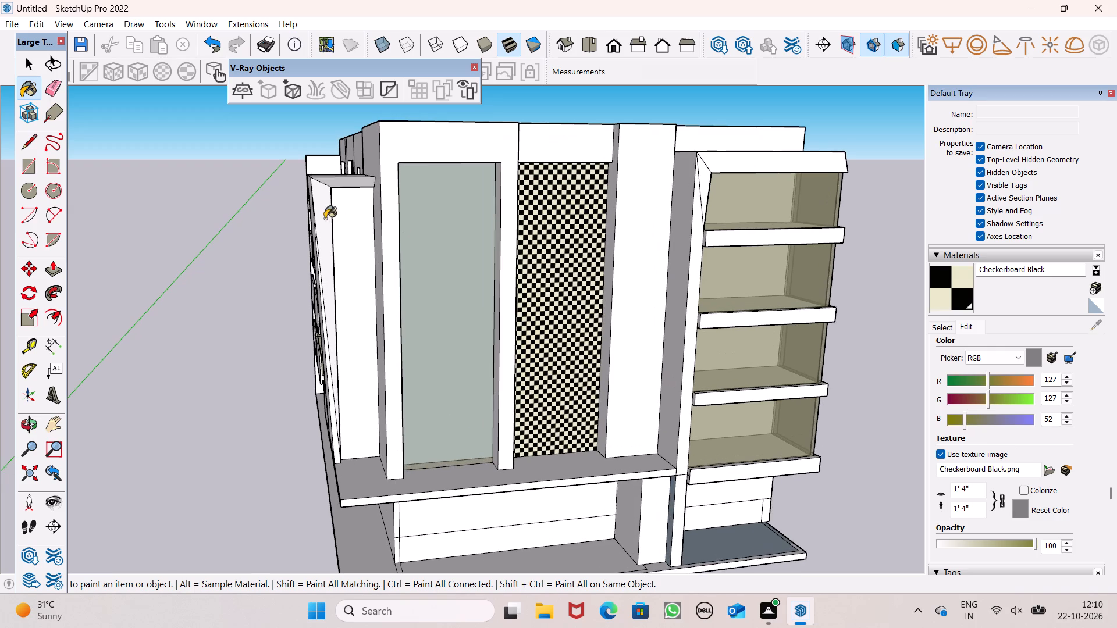
Paint the recessed front panel of the slanted corner volume with Checkerboard Black.
{"action": "left_click", "coordinate": [353, 272]}
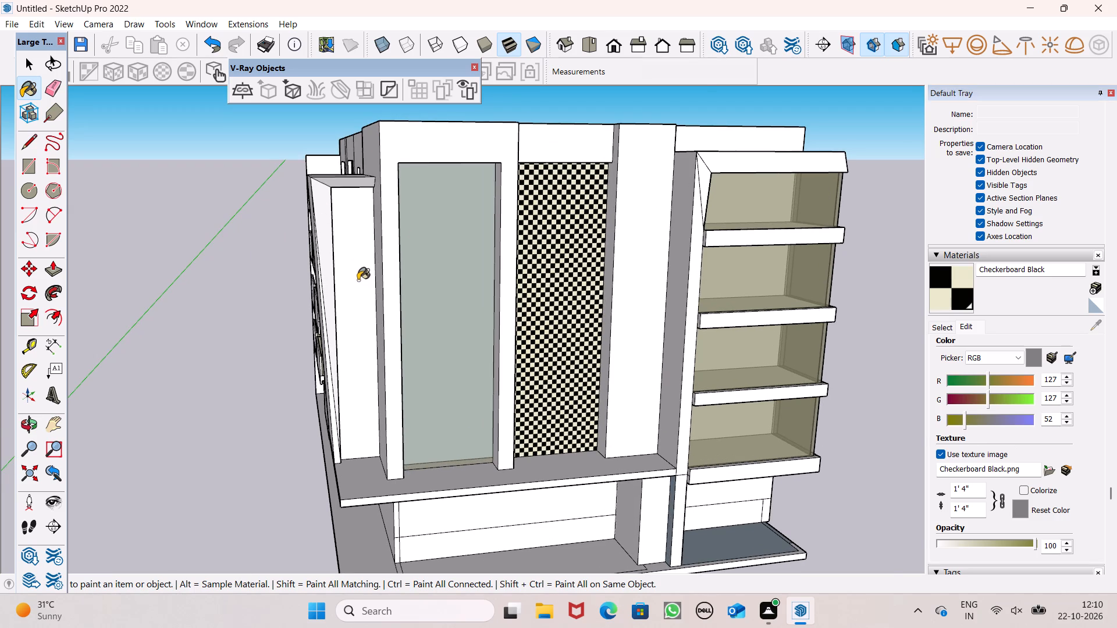
{"action": "scroll", "coordinate": [362, 286], "scroll_direction": "up", "scroll_amount": 3}
{"action": "scroll", "coordinate": [362, 260], "scroll_direction": "down", "scroll_amount": 4}
{"action": "middle_click_drag", "start_coordinate": [362, 262], "coordinate": [373, 215]}
{"action": "scroll", "coordinate": [329, 249], "scroll_direction": "up", "scroll_amount": 1}
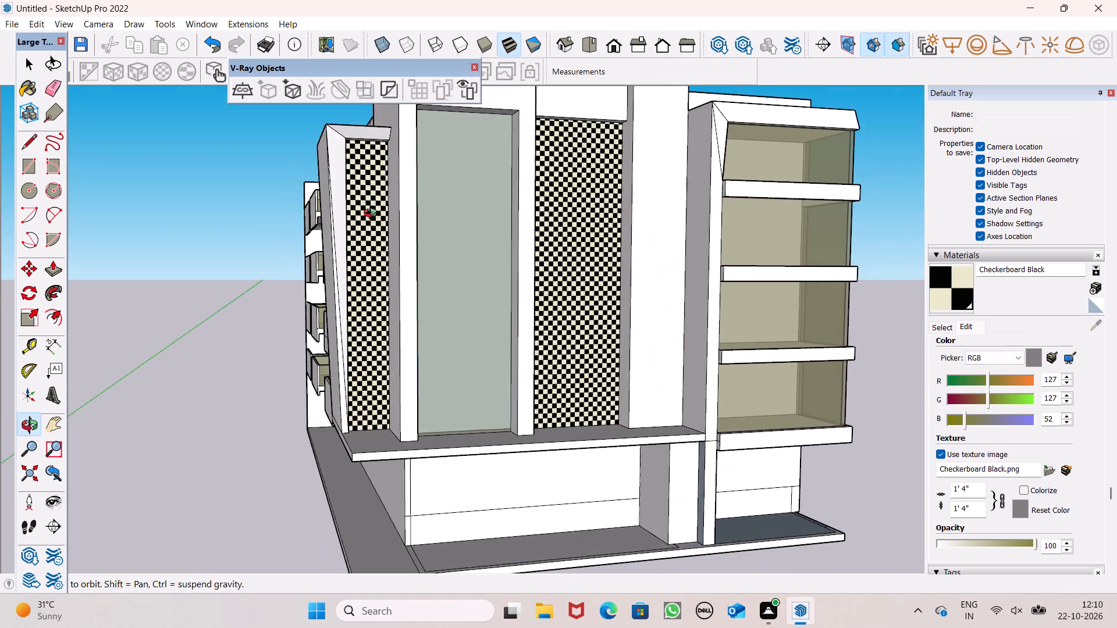
{"action": "middle_click_drag", "start_coordinate": [373, 215], "coordinate": [373, 215]}
{"action": "scroll", "coordinate": [392, 278], "scroll_direction": "down", "scroll_amount": 5}
{"action": "middle_click_drag", "start_coordinate": [435, 302], "coordinate": [478, 278]}
{"action": "scroll", "coordinate": [435, 302], "scroll_direction": "up", "scroll_amount": 1}
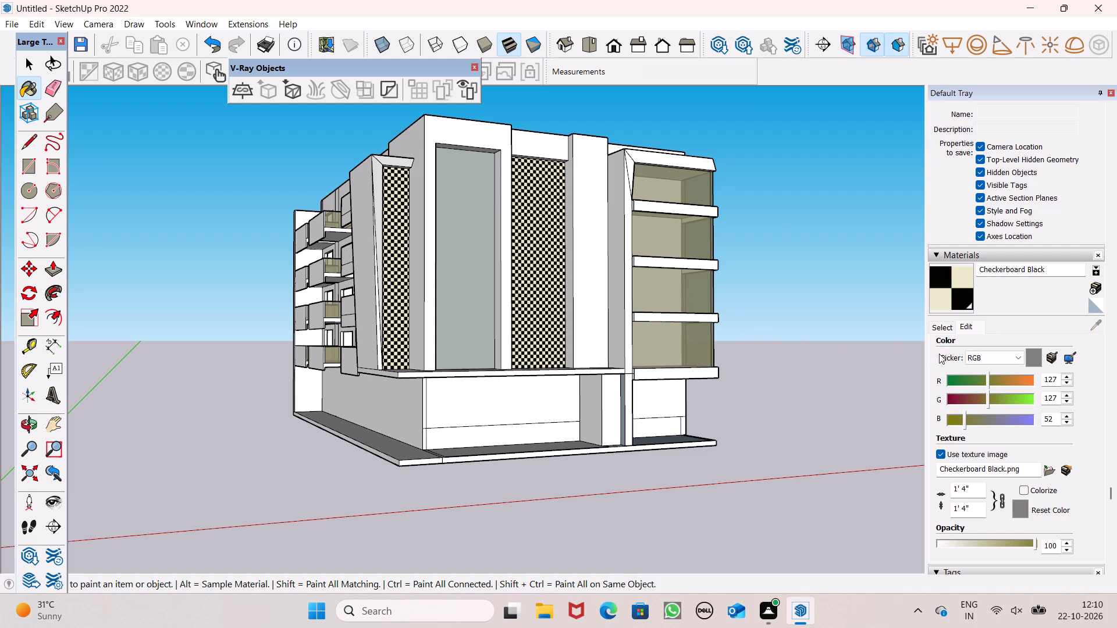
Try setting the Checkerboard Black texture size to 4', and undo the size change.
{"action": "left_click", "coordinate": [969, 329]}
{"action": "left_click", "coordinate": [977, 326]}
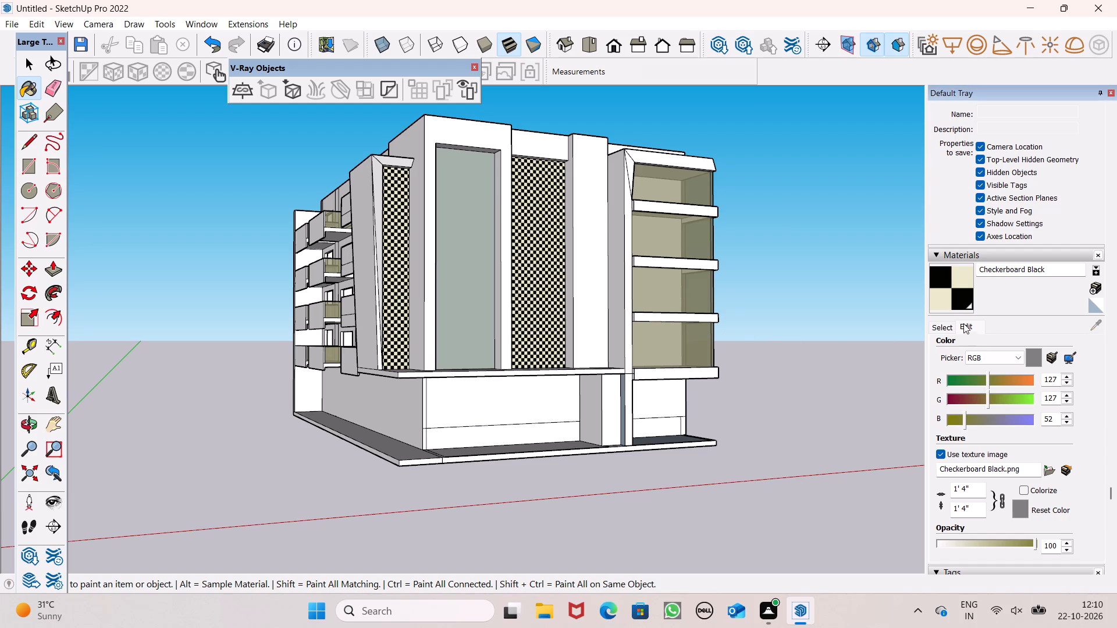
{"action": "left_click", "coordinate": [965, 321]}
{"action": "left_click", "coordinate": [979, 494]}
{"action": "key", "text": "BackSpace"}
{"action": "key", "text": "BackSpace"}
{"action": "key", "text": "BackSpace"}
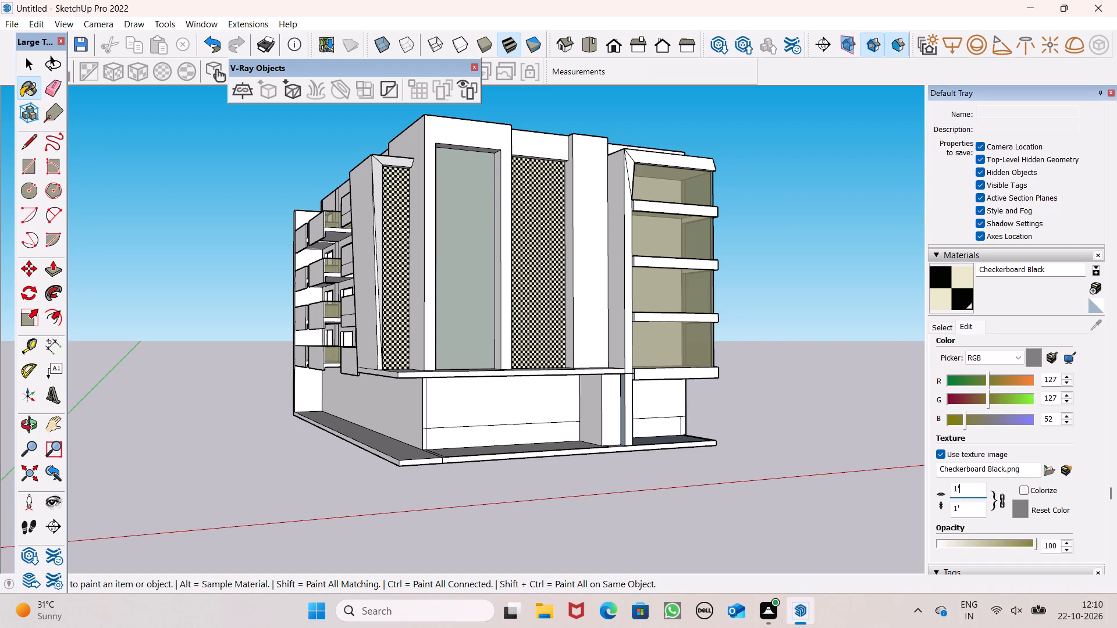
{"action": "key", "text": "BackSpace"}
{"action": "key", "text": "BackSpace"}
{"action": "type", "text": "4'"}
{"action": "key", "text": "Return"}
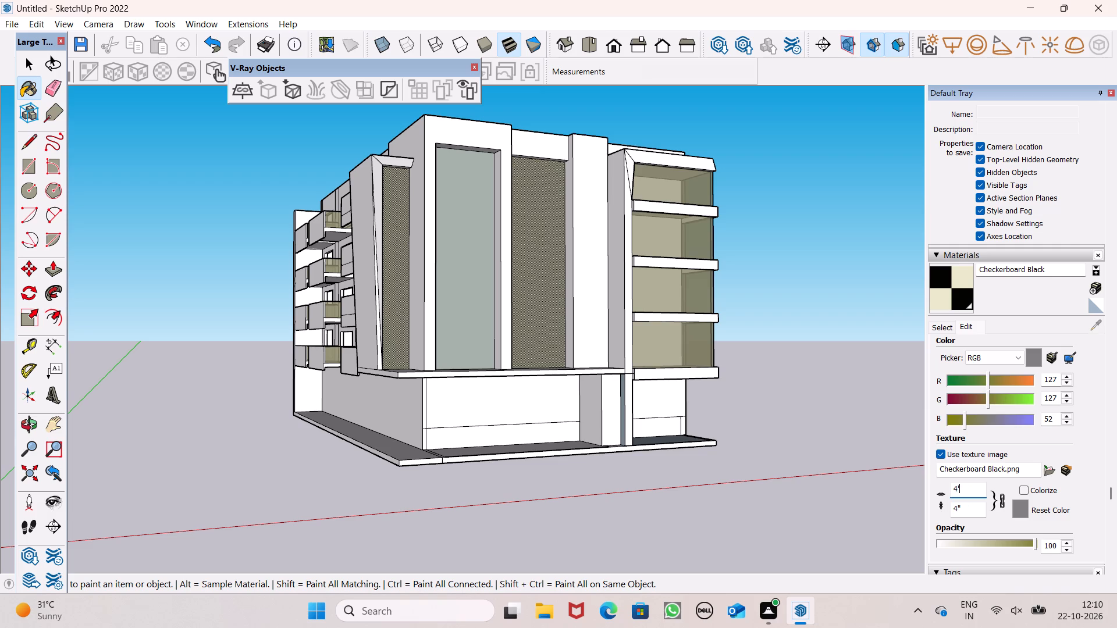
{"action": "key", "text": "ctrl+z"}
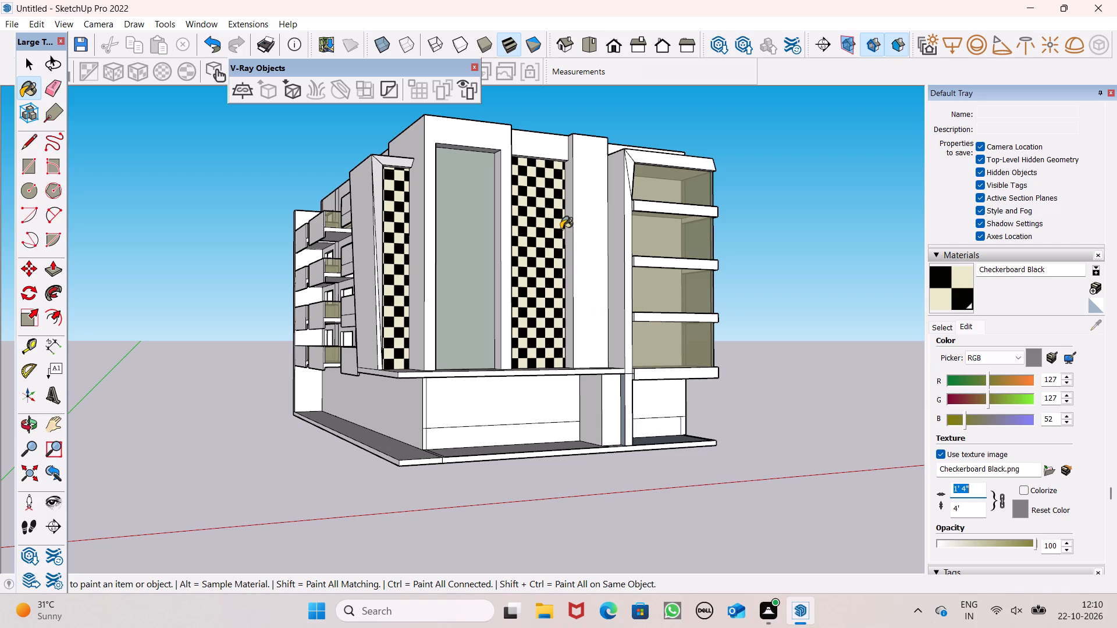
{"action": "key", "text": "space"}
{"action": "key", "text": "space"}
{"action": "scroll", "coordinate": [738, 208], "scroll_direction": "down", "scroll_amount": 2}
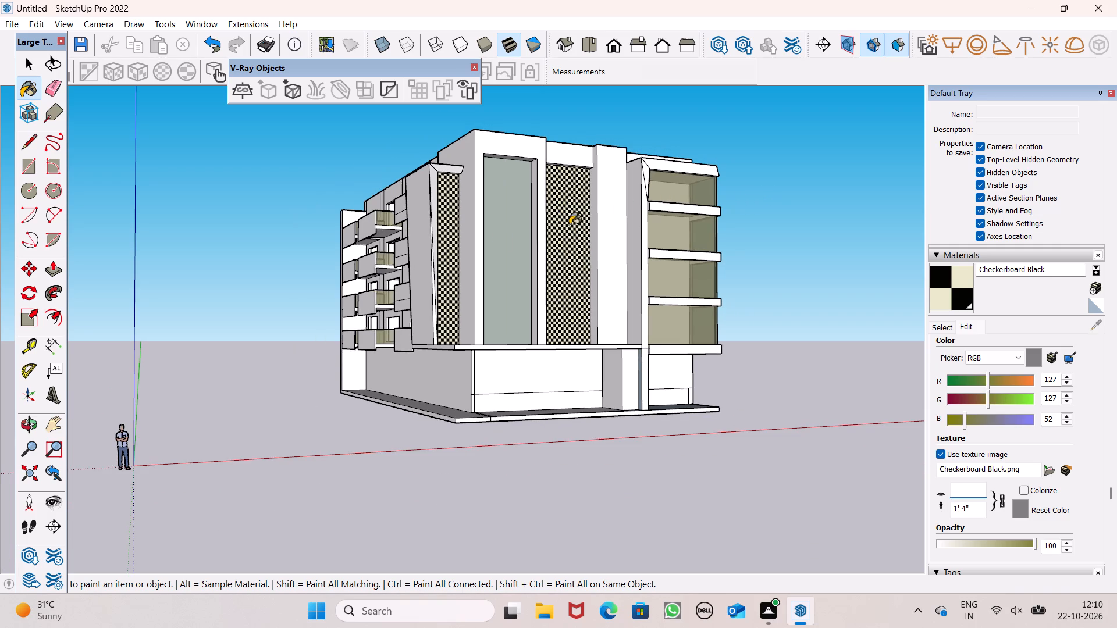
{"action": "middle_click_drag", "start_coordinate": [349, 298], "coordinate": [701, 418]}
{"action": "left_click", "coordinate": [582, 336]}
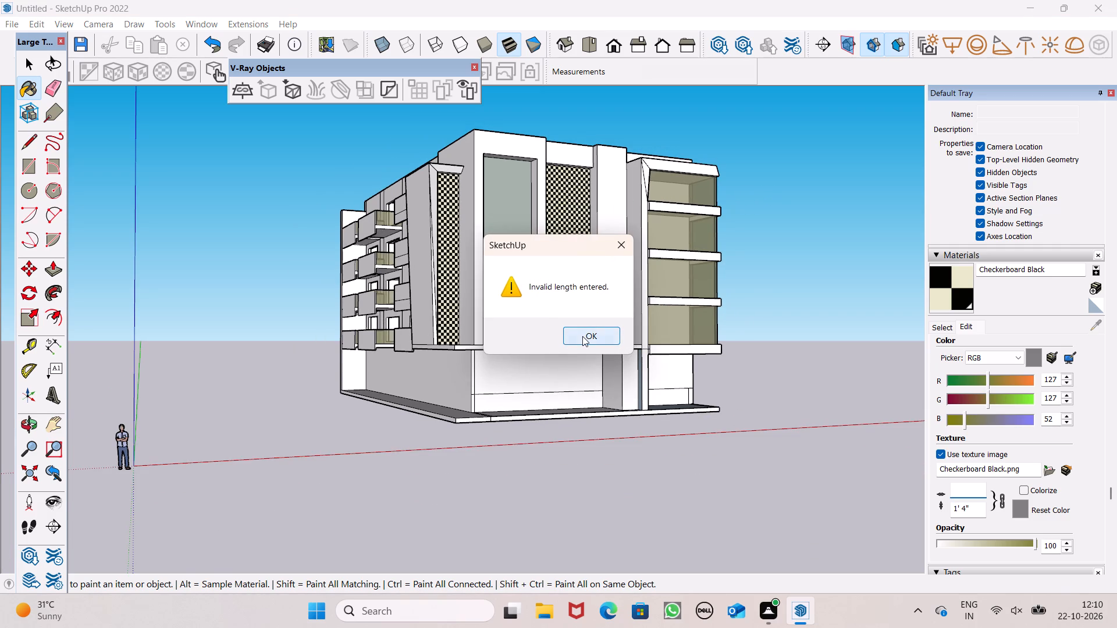
Paint the large outer side face of the slanted corner volume with the light grey Color M02 from the Colors collection.
{"action": "middle_click_drag", "start_coordinate": [340, 354], "coordinate": [628, 391]}
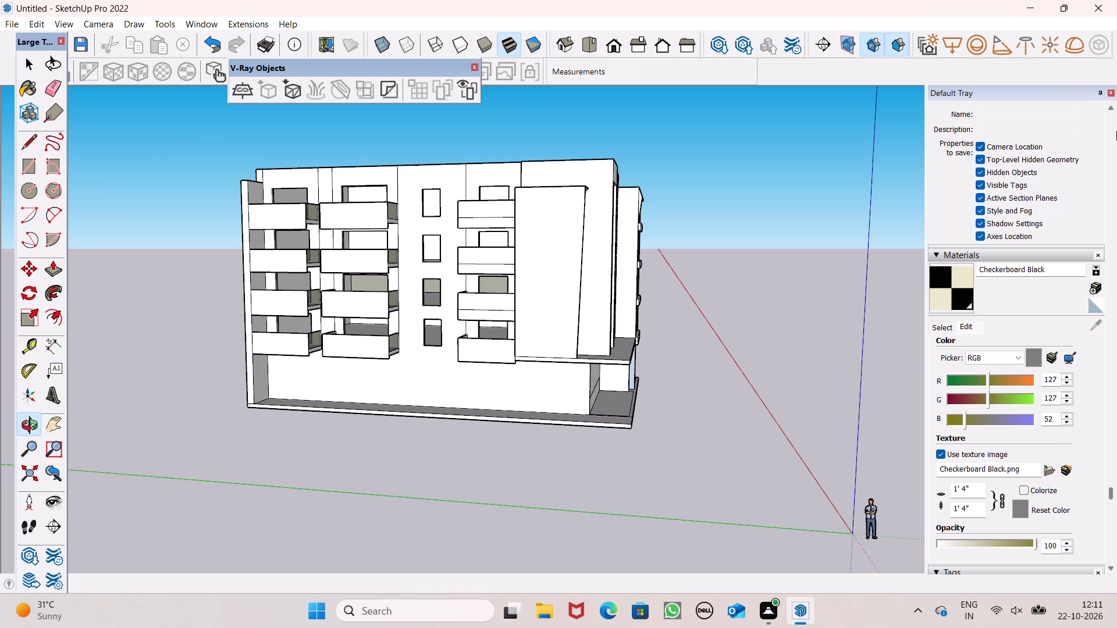
{"action": "middle_click_drag", "start_coordinate": [1116, 142], "coordinate": [993, 150]}
{"action": "scroll", "coordinate": [660, 162], "scroll_direction": "down", "scroll_amount": 2}
{"action": "middle_click_drag", "start_coordinate": [641, 235], "coordinate": [340, 258]}
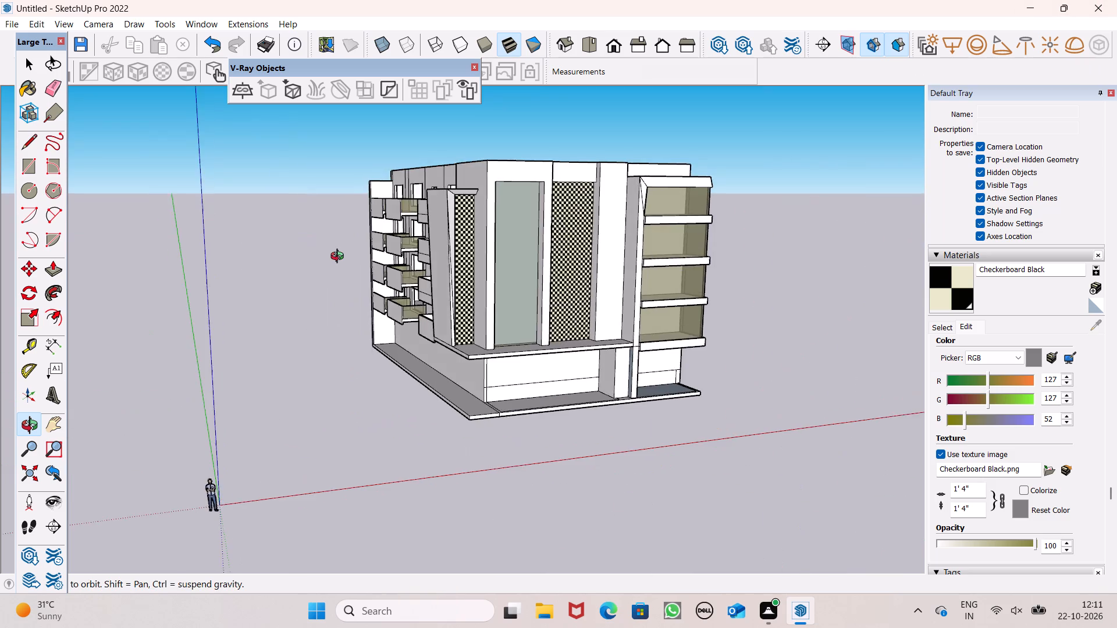
{"action": "middle_click_drag", "start_coordinate": [340, 258], "coordinate": [587, 272]}
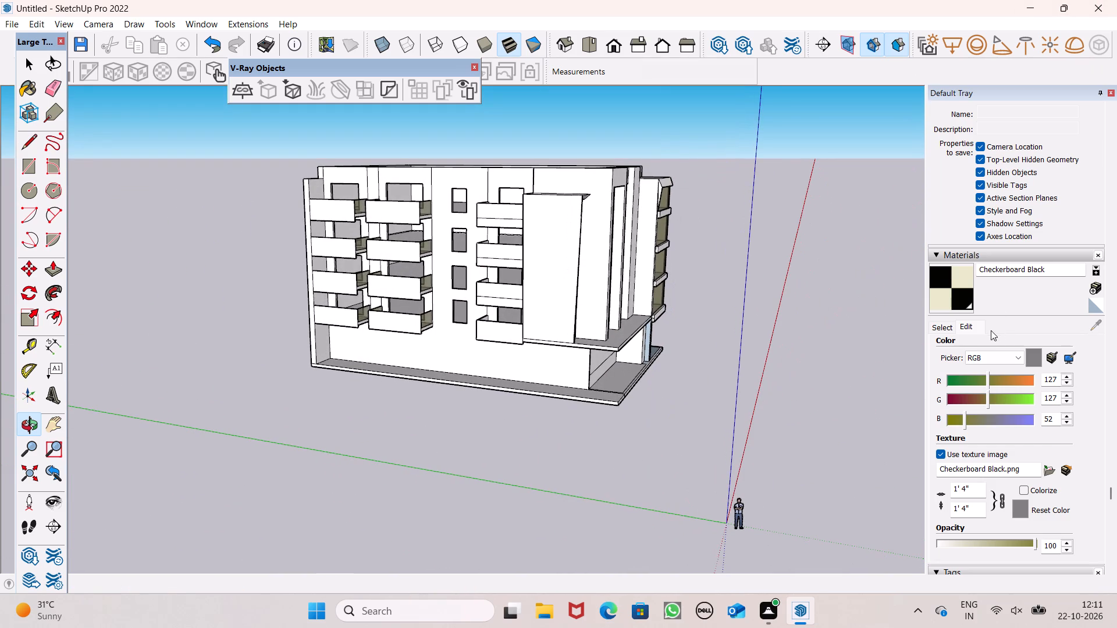
{"action": "left_click", "coordinate": [939, 330]}
{"action": "left_click", "coordinate": [1008, 345]}
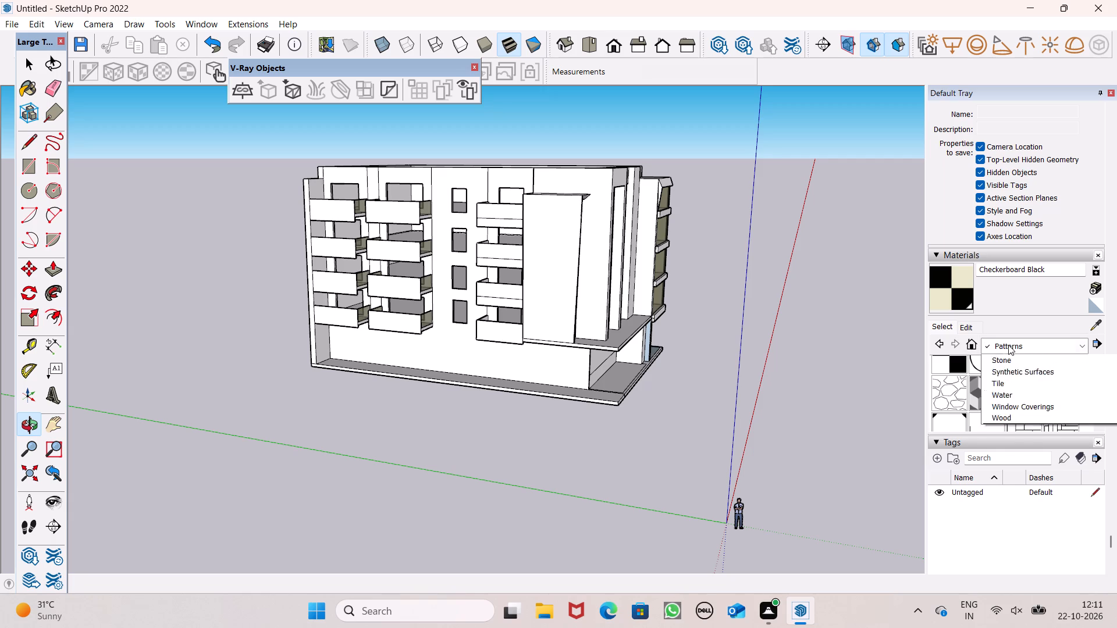
{"action": "left_click", "coordinate": [1013, 394]}
{"action": "scroll", "coordinate": [1004, 416], "scroll_direction": "down", "scroll_amount": 4}
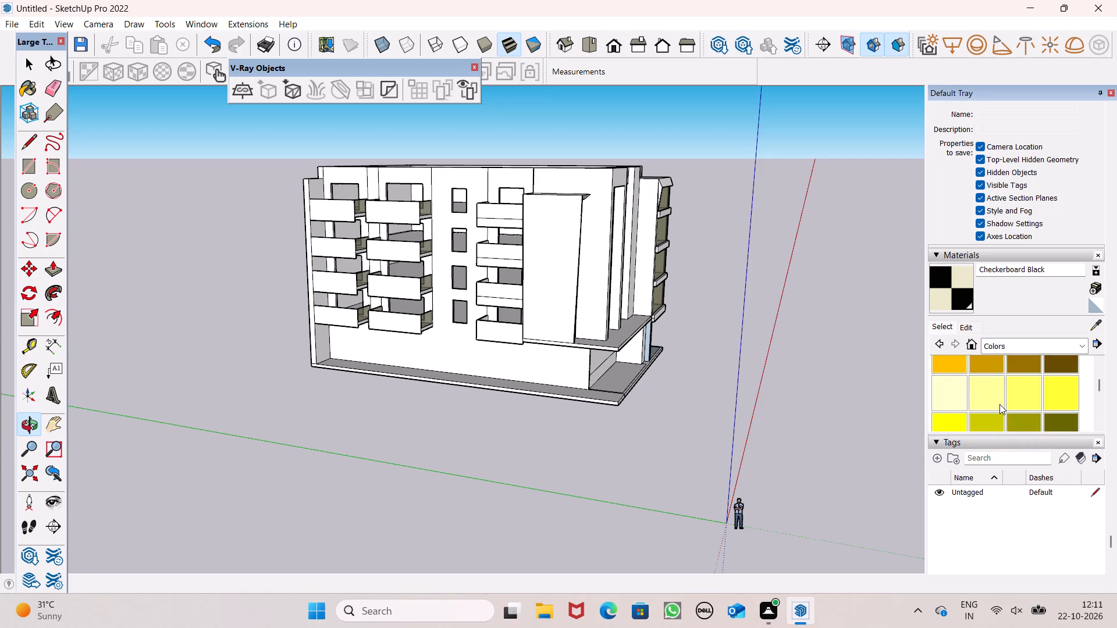
{"action": "scroll", "coordinate": [999, 404], "scroll_direction": "down", "scroll_amount": 11}
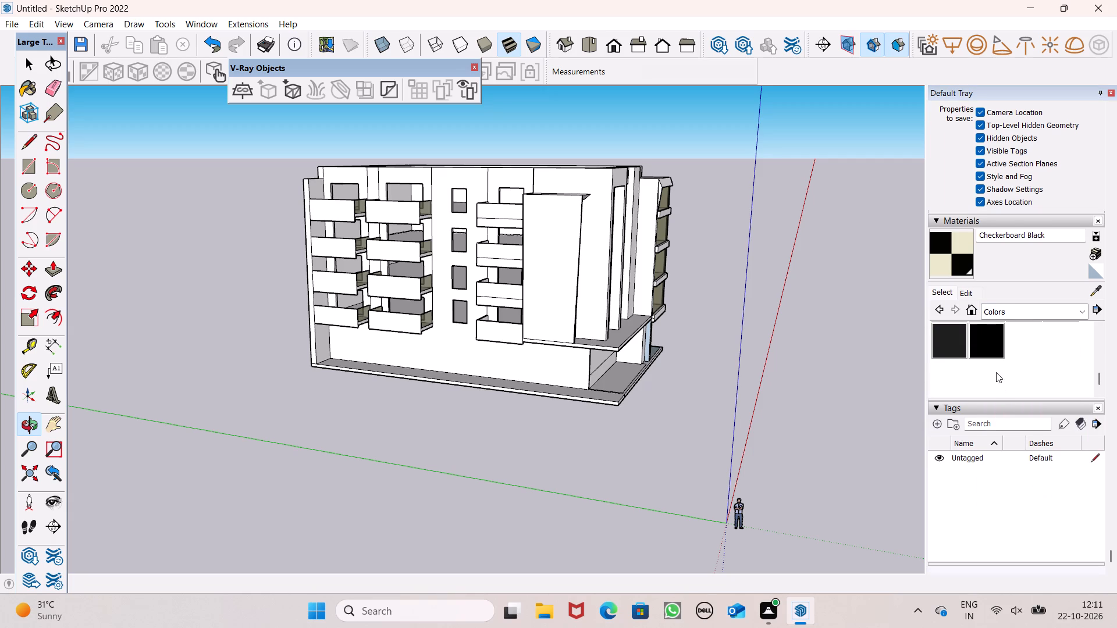
{"action": "scroll", "coordinate": [996, 372], "scroll_direction": "up", "scroll_amount": 1}
{"action": "left_click", "coordinate": [1022, 373]}
{"action": "scroll", "coordinate": [616, 296], "scroll_direction": "up", "scroll_amount": 4}
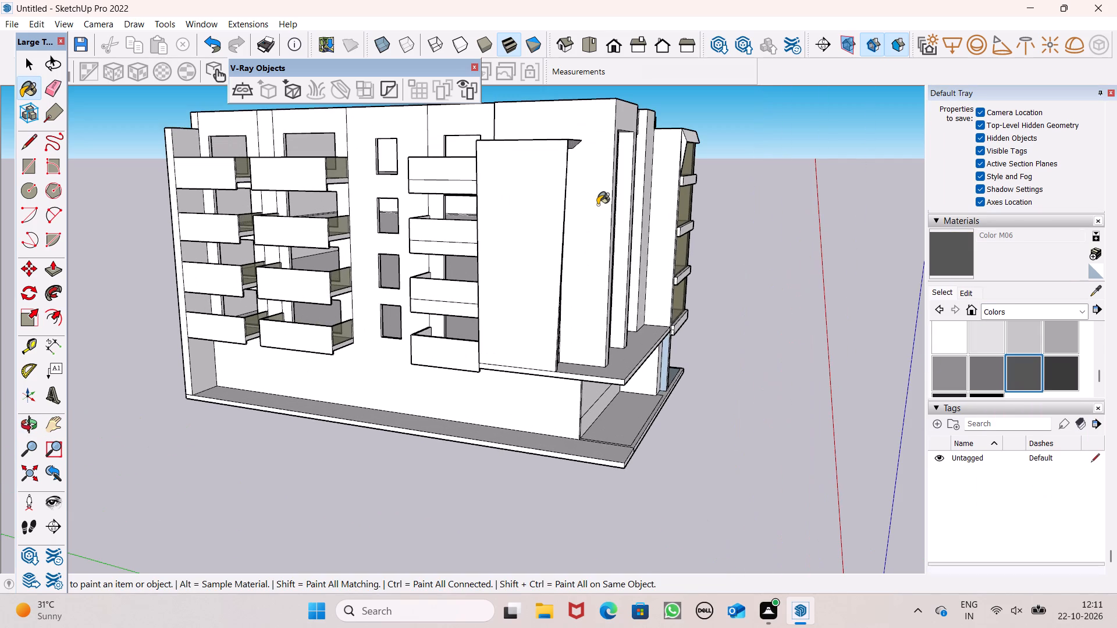
{"action": "scroll", "coordinate": [611, 208], "scroll_direction": "up", "scroll_amount": 1}
{"action": "scroll", "coordinate": [667, 248], "scroll_direction": "up", "scroll_amount": 1}
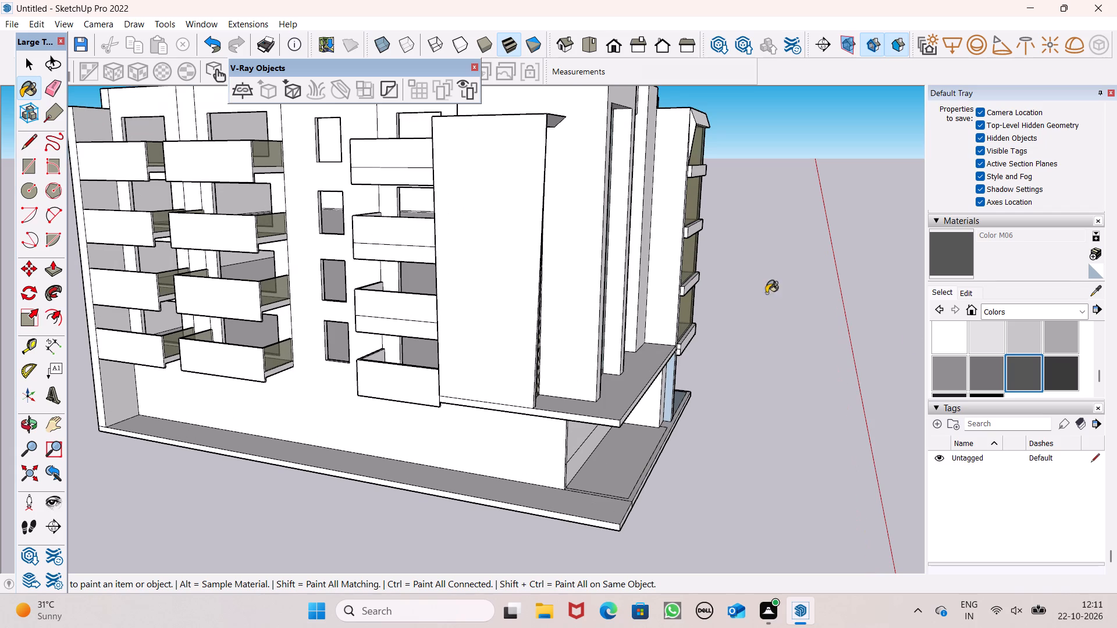
{"action": "left_click", "coordinate": [1014, 334]}
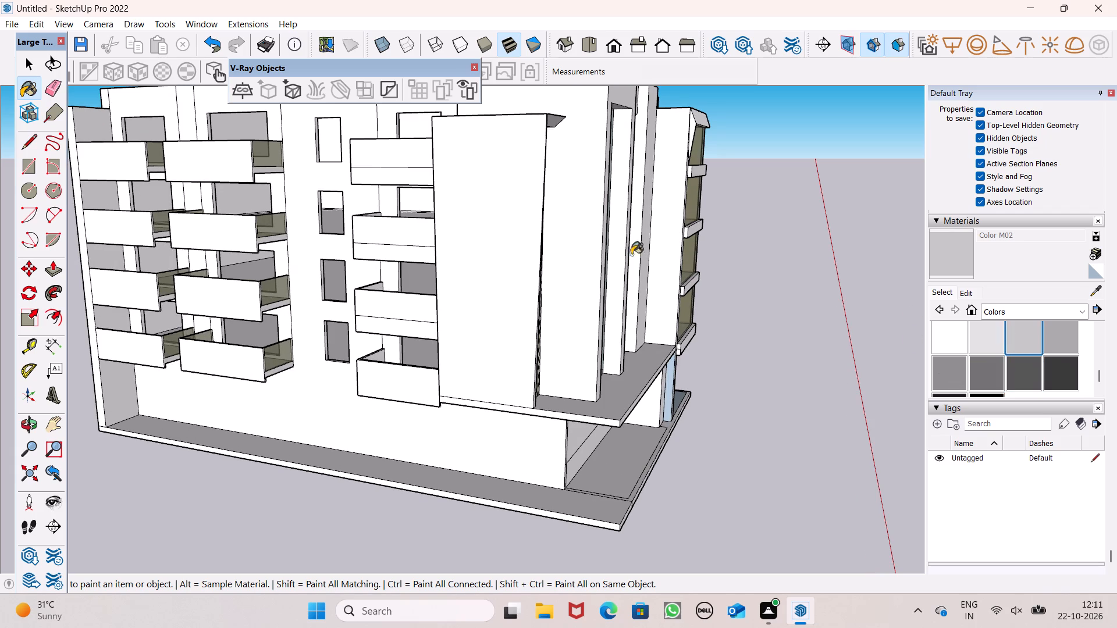
{"action": "left_click", "coordinate": [515, 220]}
Paint the top face and narrow rear face of the slanted corner volume with Color M02.
{"action": "middle_click_drag", "start_coordinate": [517, 223], "coordinate": [830, 363]}
{"action": "scroll", "coordinate": [830, 361], "scroll_direction": "up", "scroll_amount": 3}
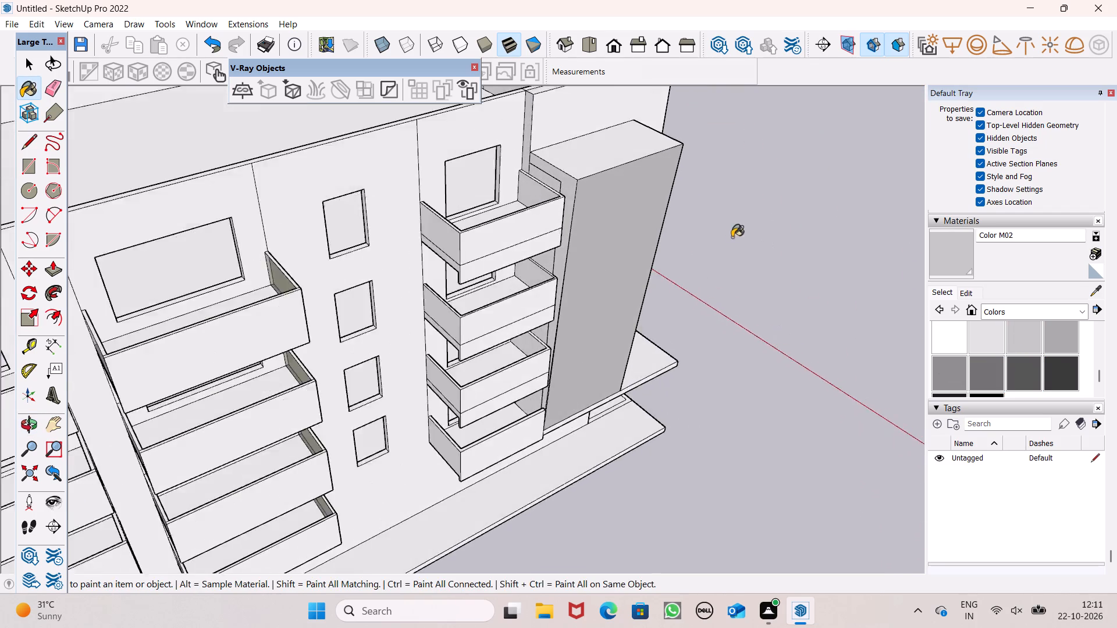
{"action": "scroll", "coordinate": [732, 237], "scroll_direction": "up", "scroll_amount": 3}
{"action": "scroll", "coordinate": [524, 136], "scroll_direction": "up", "scroll_amount": 5}
{"action": "left_click", "coordinate": [520, 136]}
{"action": "left_click", "coordinate": [477, 174]}
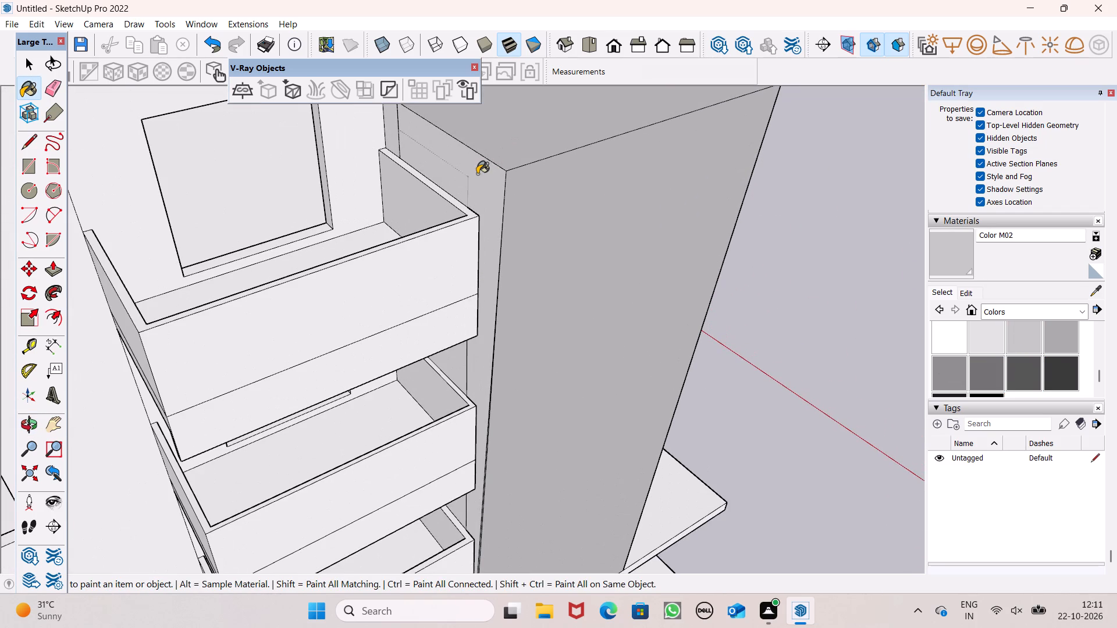
Paint the inner reveal beside the checkered panel and the sloped front of the slanted volume's cap with Color M02.
{"action": "scroll", "coordinate": [430, 148], "scroll_direction": "down", "scroll_amount": 3}
{"action": "middle_click_drag", "start_coordinate": [590, 225], "coordinate": [26, 164]}
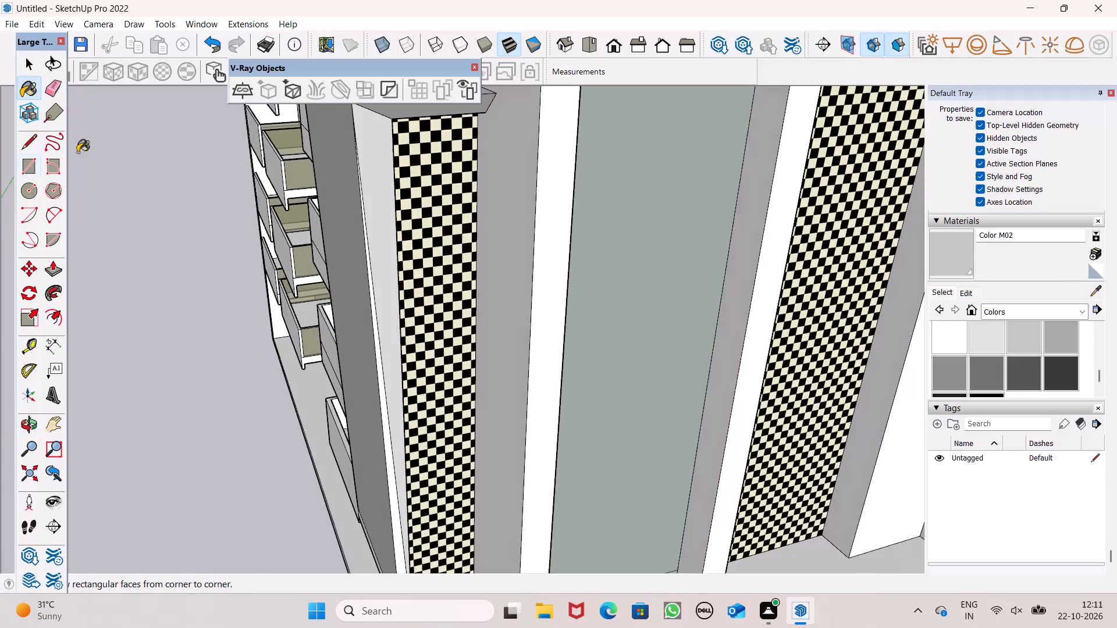
{"action": "left_click", "coordinate": [380, 248]}
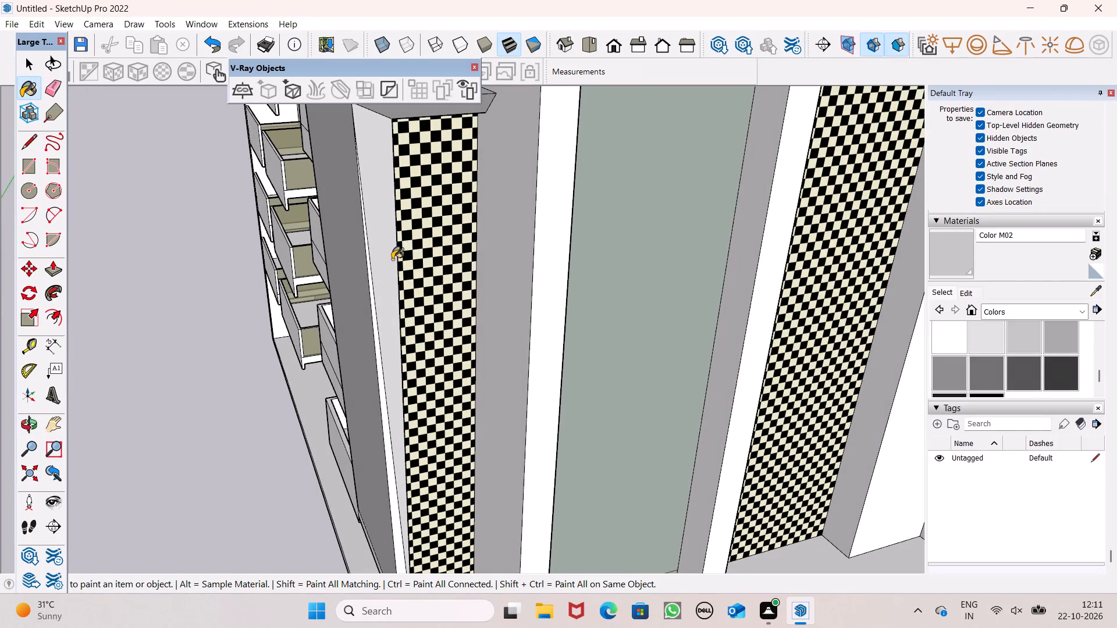
{"action": "scroll", "coordinate": [384, 241], "scroll_direction": "down", "scroll_amount": 6}
{"action": "scroll", "coordinate": [351, 192], "scroll_direction": "up", "scroll_amount": 6}
{"action": "left_click", "coordinate": [397, 142]}
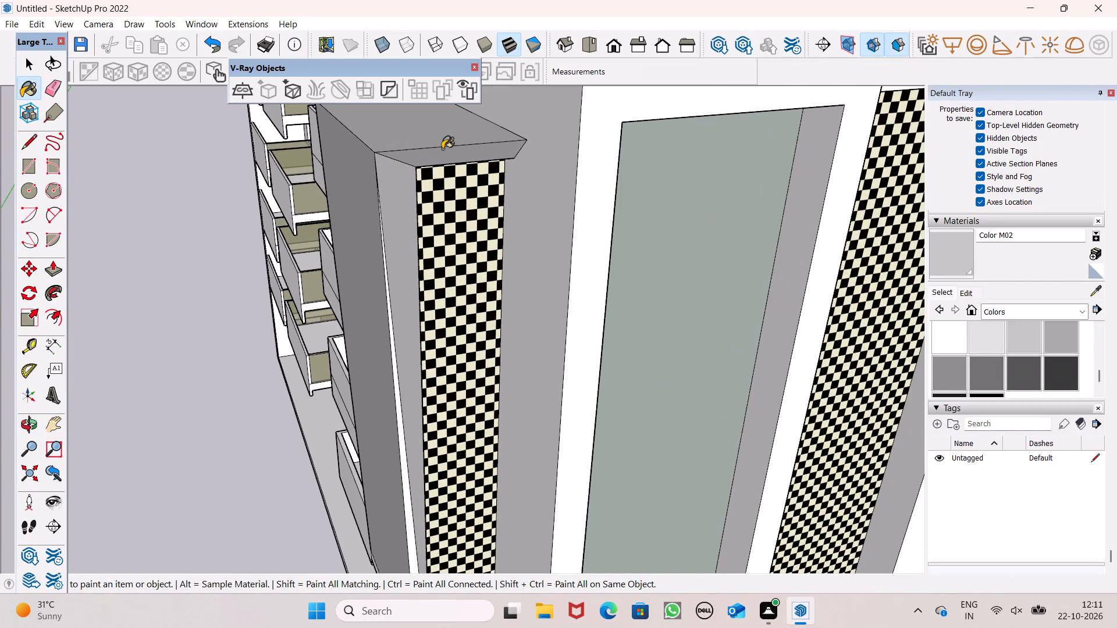
{"action": "scroll", "coordinate": [444, 148], "scroll_direction": "up", "scroll_amount": 4}
{"action": "left_click", "coordinate": [450, 153]}
{"action": "scroll", "coordinate": [453, 158], "scroll_direction": "down", "scroll_amount": 4}
{"action": "left_click", "coordinate": [407, 135]}
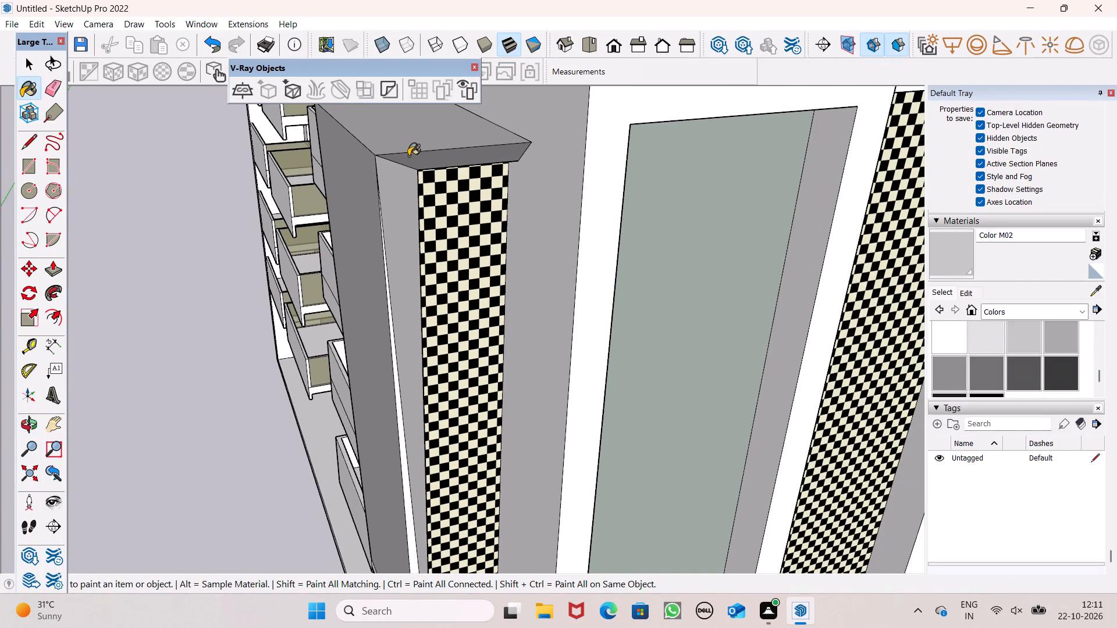
{"action": "left_click_drag", "start_coordinate": [390, 201], "coordinate": [377, 199]}
{"action": "left_click", "coordinate": [340, 185]}
Paint the narrow vertical front edge strip of the slanted corner volume with Color M02.
{"action": "middle_click_drag", "start_coordinate": [346, 223], "coordinate": [338, 149]}
{"action": "scroll", "coordinate": [346, 227], "scroll_direction": "down", "scroll_amount": 3}
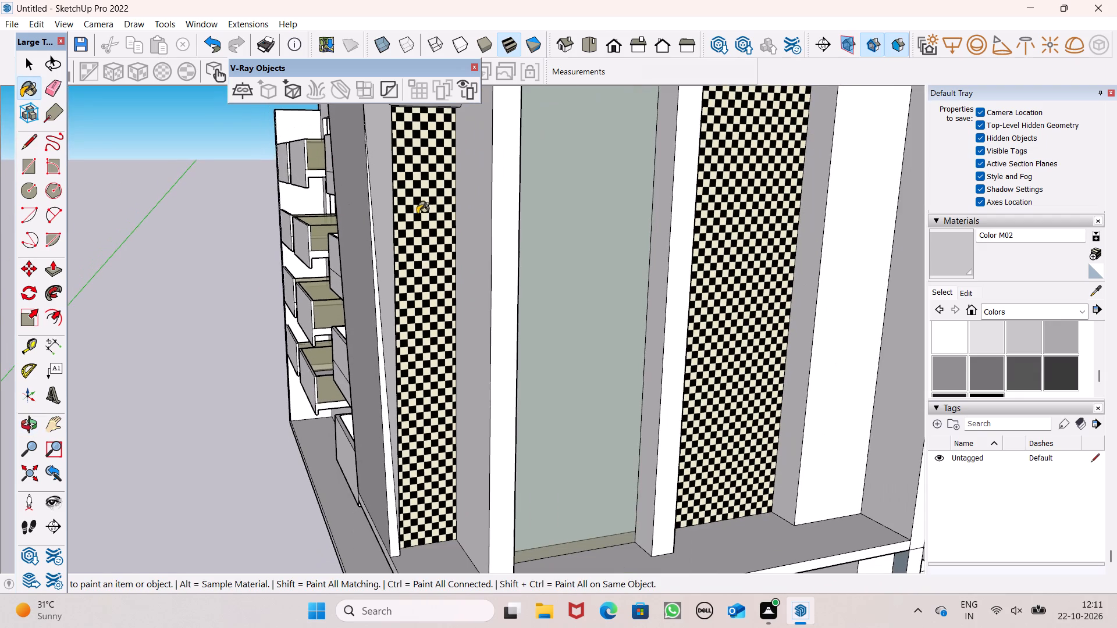
{"action": "scroll", "coordinate": [444, 232], "scroll_direction": "down", "scroll_amount": 2}
{"action": "scroll", "coordinate": [440, 343], "scroll_direction": "up", "scroll_amount": 4}
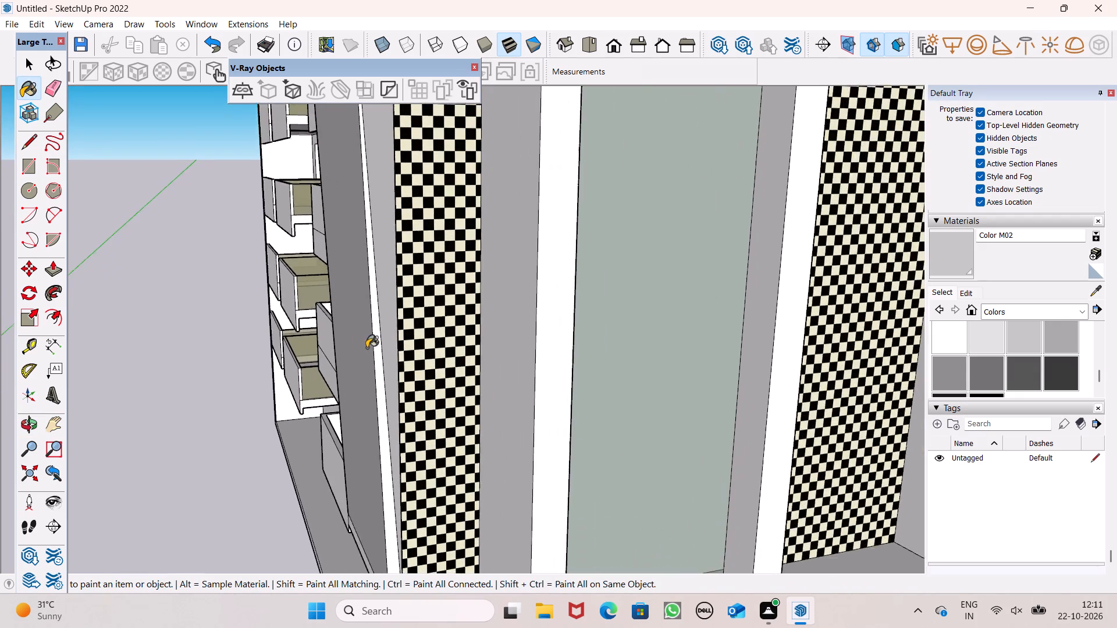
{"action": "scroll", "coordinate": [367, 348], "scroll_direction": "up", "scroll_amount": 6}
{"action": "left_click", "coordinate": [387, 345]}
Examine the slanted corner volume and the front façade from the side and front.
{"action": "scroll", "coordinate": [368, 315], "scroll_direction": "down", "scroll_amount": 5}
{"action": "middle_click_drag", "start_coordinate": [396, 331], "coordinate": [465, 317]}
{"action": "scroll", "coordinate": [444, 322], "scroll_direction": "up", "scroll_amount": 1}
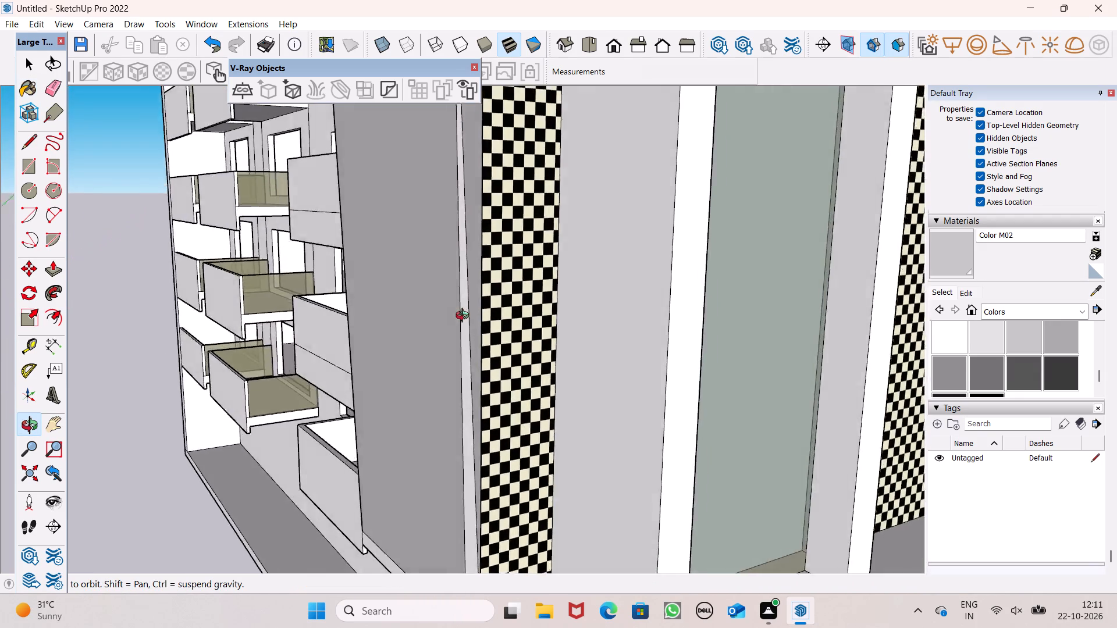
{"action": "middle_click_drag", "start_coordinate": [465, 317], "coordinate": [549, 213]}
{"action": "scroll", "coordinate": [548, 217], "scroll_direction": "up", "scroll_amount": 1}
{"action": "scroll", "coordinate": [549, 213], "scroll_direction": "down", "scroll_amount": 6}
{"action": "scroll", "coordinate": [506, 254], "scroll_direction": "down", "scroll_amount": 2}
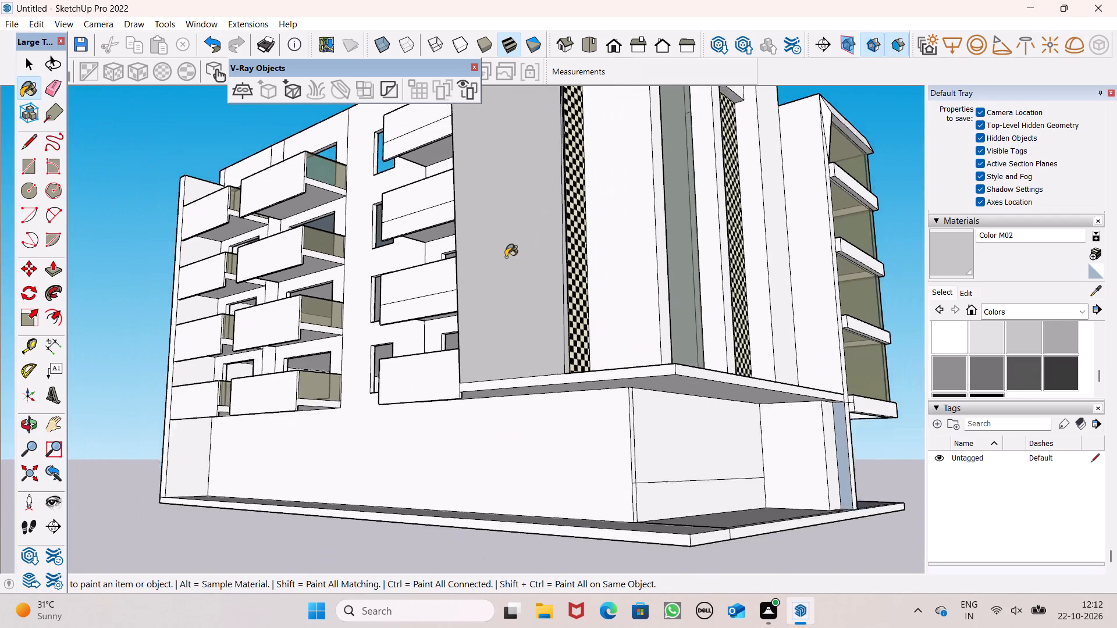
{"action": "scroll", "coordinate": [506, 257], "scroll_direction": "down", "scroll_amount": 3}
{"action": "scroll", "coordinate": [529, 282], "scroll_direction": "up", "scroll_amount": 1}
{"action": "middle_click", "coordinate": [379, 316]}
{"action": "scroll", "coordinate": [492, 300], "scroll_direction": "up", "scroll_amount": 1}
{"action": "middle_click_drag", "start_coordinate": [493, 300], "coordinate": [341, 338]}
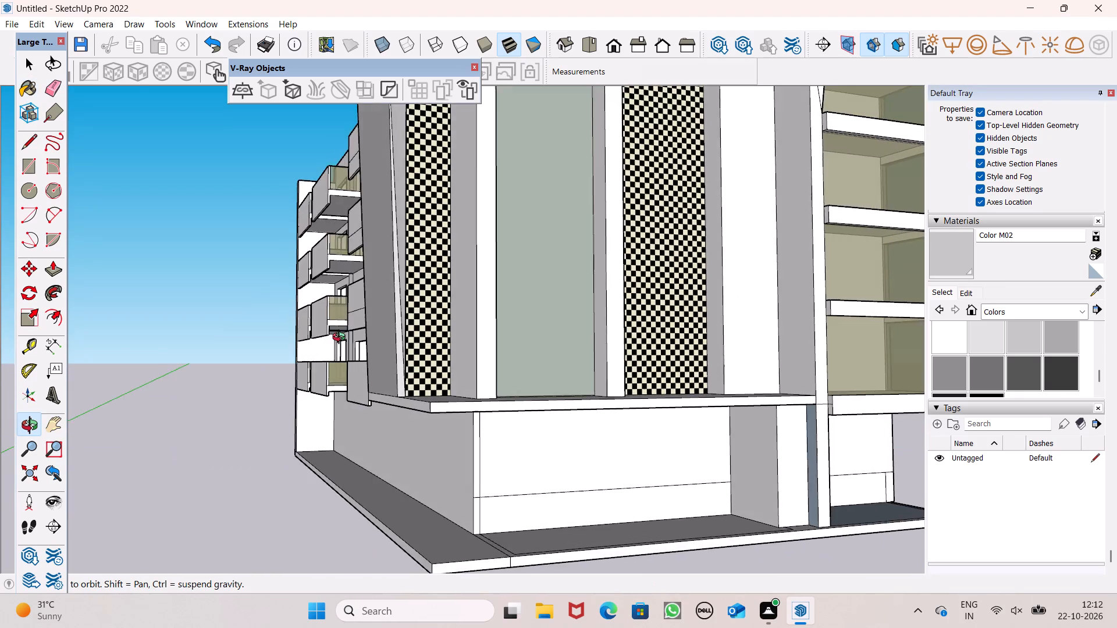
{"action": "middle_click_drag", "start_coordinate": [341, 338], "coordinate": [313, 360]}
{"action": "scroll", "coordinate": [446, 367], "scroll_direction": "down", "scroll_amount": 5}
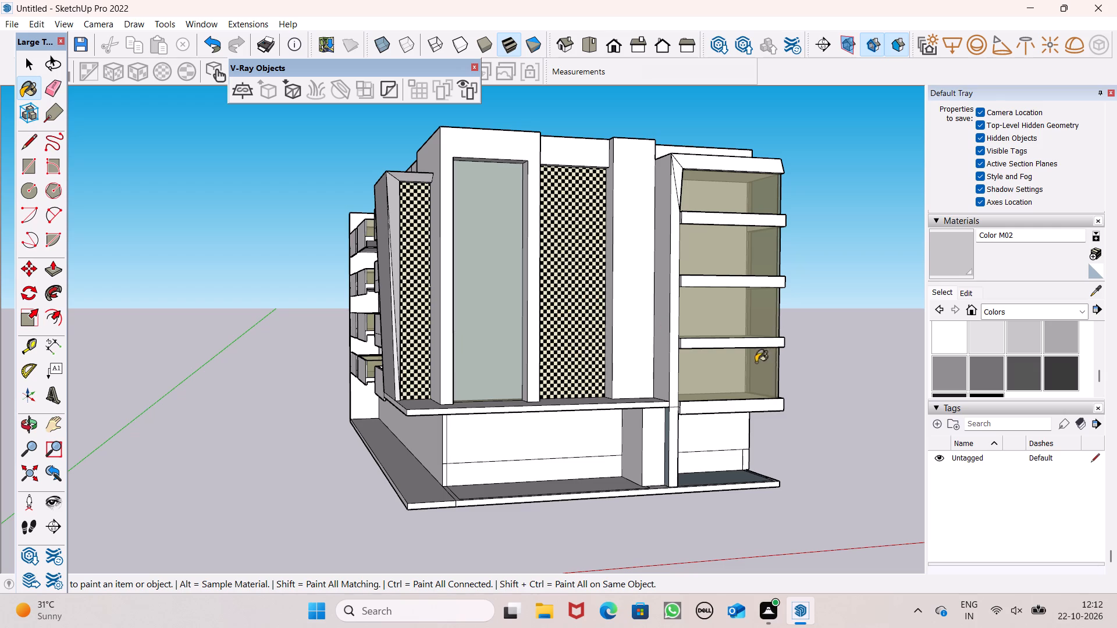
Paint the front face of the tall pillar between the wide checkered panel and the balconies with Color M06.
{"action": "left_click", "coordinate": [1059, 379]}
{"action": "scroll", "coordinate": [720, 346], "scroll_direction": "up", "scroll_amount": 1}
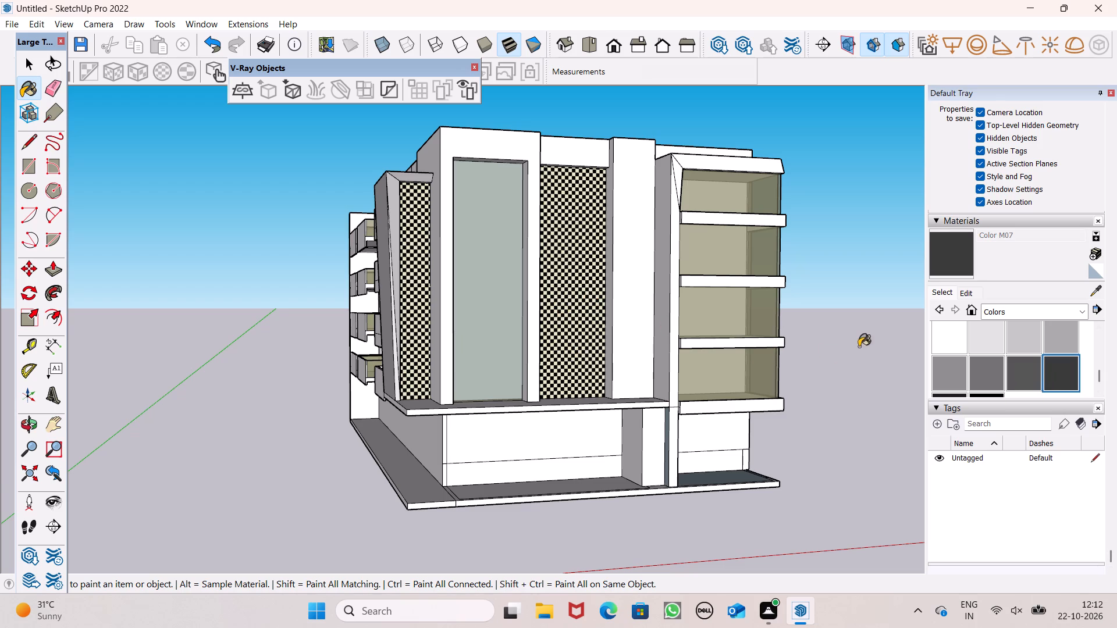
{"action": "left_click", "coordinate": [1015, 365]}
{"action": "scroll", "coordinate": [622, 240], "scroll_direction": "up", "scroll_amount": 5}
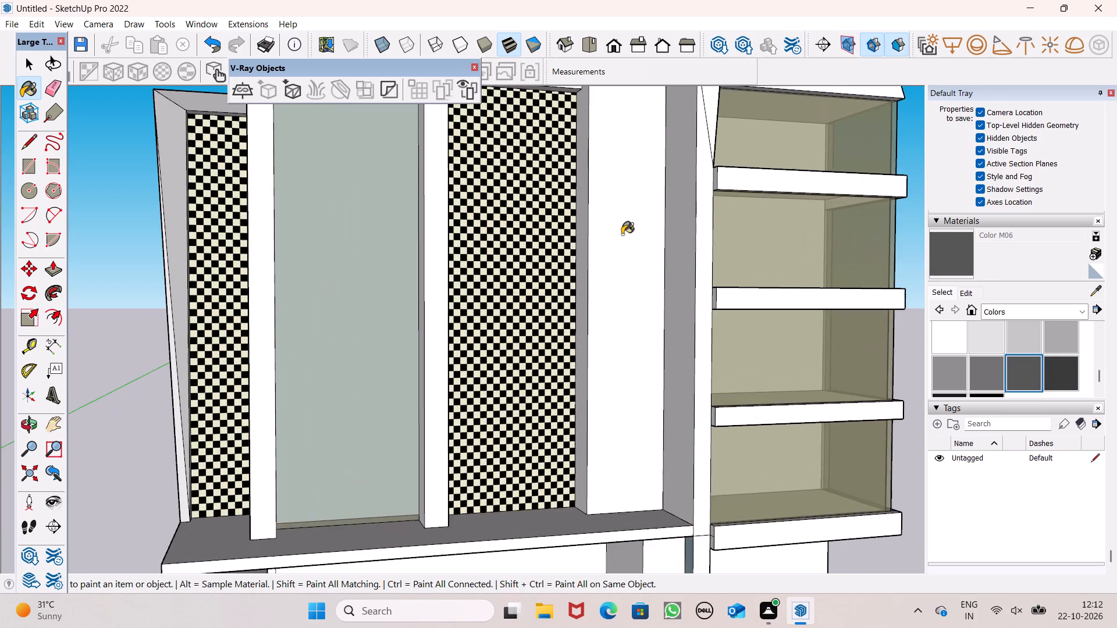
{"action": "left_click", "coordinate": [622, 234]}
Paint the pillar's side face next to the checkered panel and its top face with Color M06.
{"action": "scroll", "coordinate": [621, 236], "scroll_direction": "down", "scroll_amount": 10}
{"action": "middle_click_drag", "start_coordinate": [629, 284], "coordinate": [573, 438]}
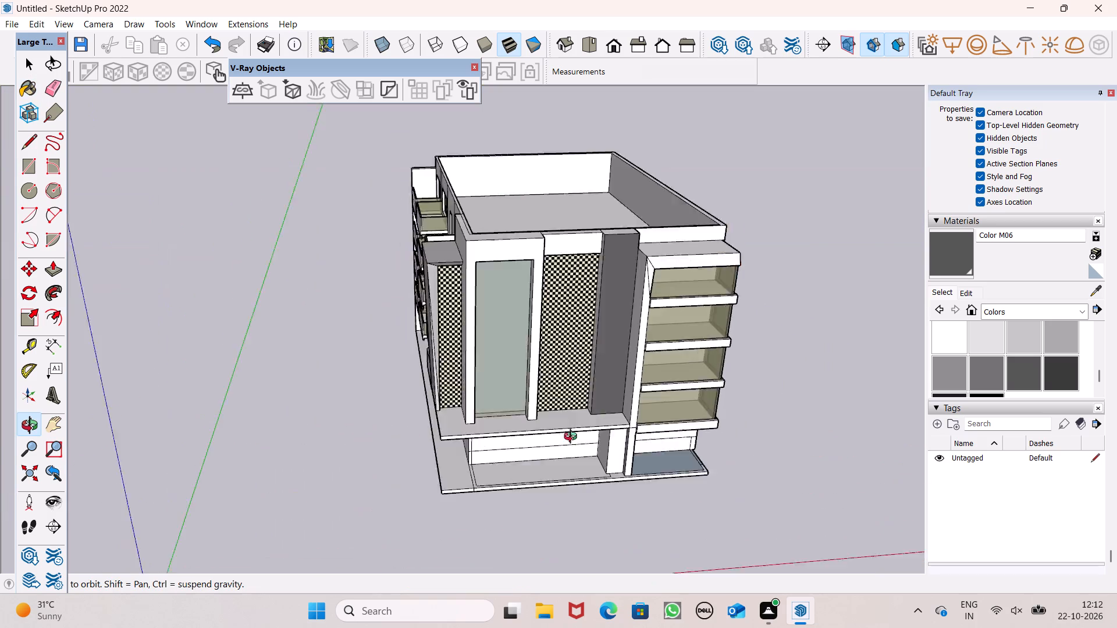
{"action": "middle_click_drag", "start_coordinate": [573, 438], "coordinate": [561, 453]}
{"action": "scroll", "coordinate": [563, 452], "scroll_direction": "up", "scroll_amount": 1}
{"action": "scroll", "coordinate": [601, 356], "scroll_direction": "up", "scroll_amount": 8}
{"action": "middle_click_drag", "start_coordinate": [551, 232], "coordinate": [684, 220]}
{"action": "scroll", "coordinate": [551, 232], "scroll_direction": "up", "scroll_amount": 1}
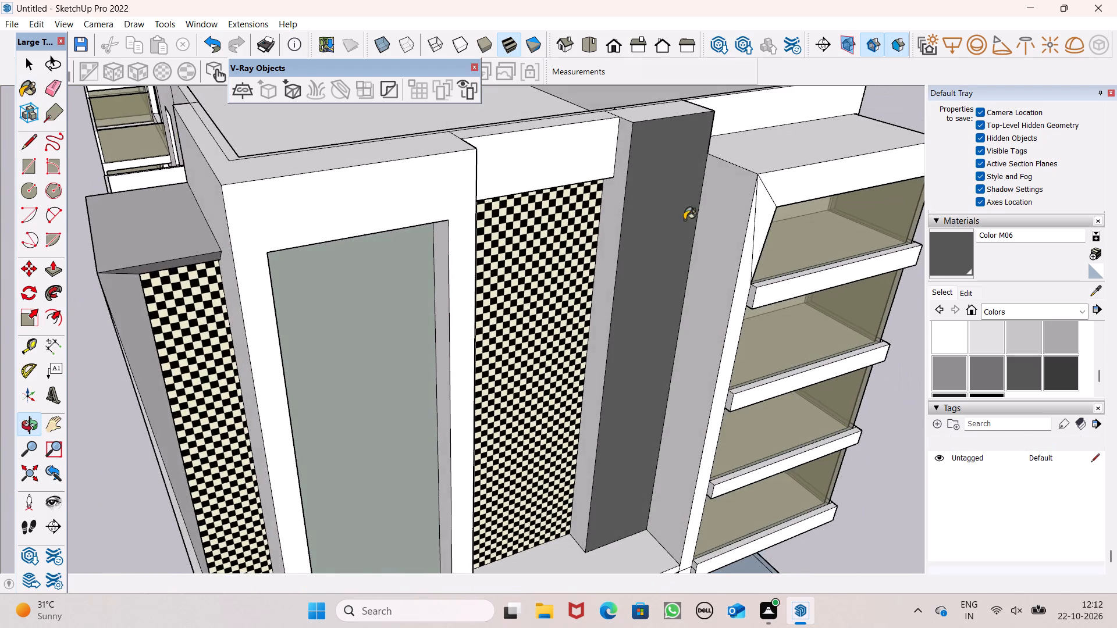
{"action": "scroll", "coordinate": [670, 159], "scroll_direction": "up", "scroll_amount": 4}
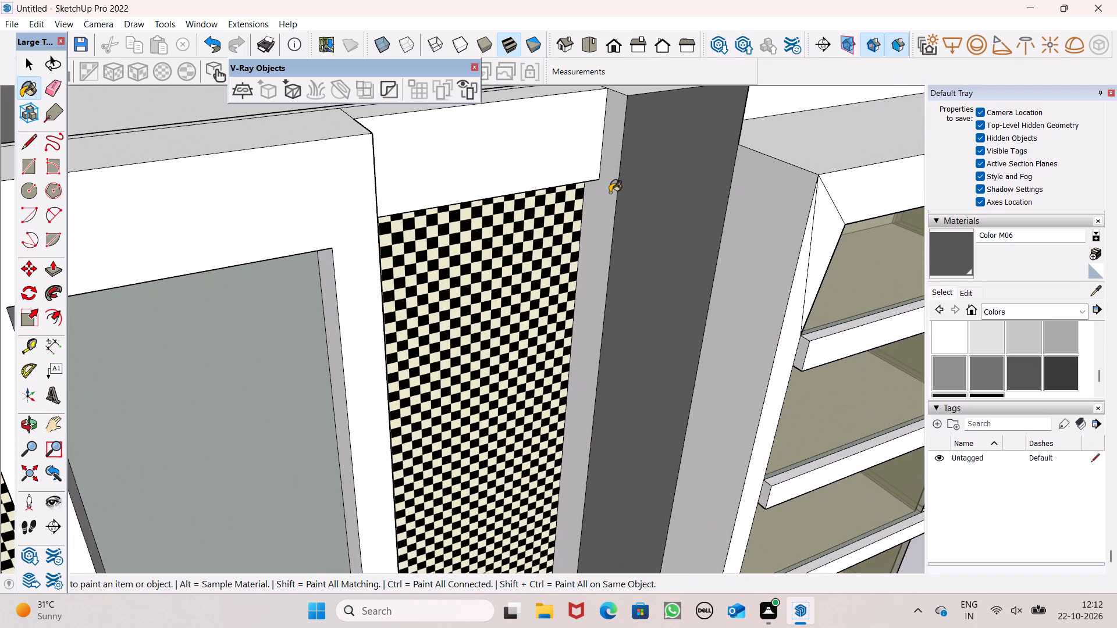
{"action": "left_click", "coordinate": [610, 192]}
{"action": "middle_click_drag", "start_coordinate": [660, 181], "coordinate": [506, 222]}
{"action": "left_click", "coordinate": [603, 165]}
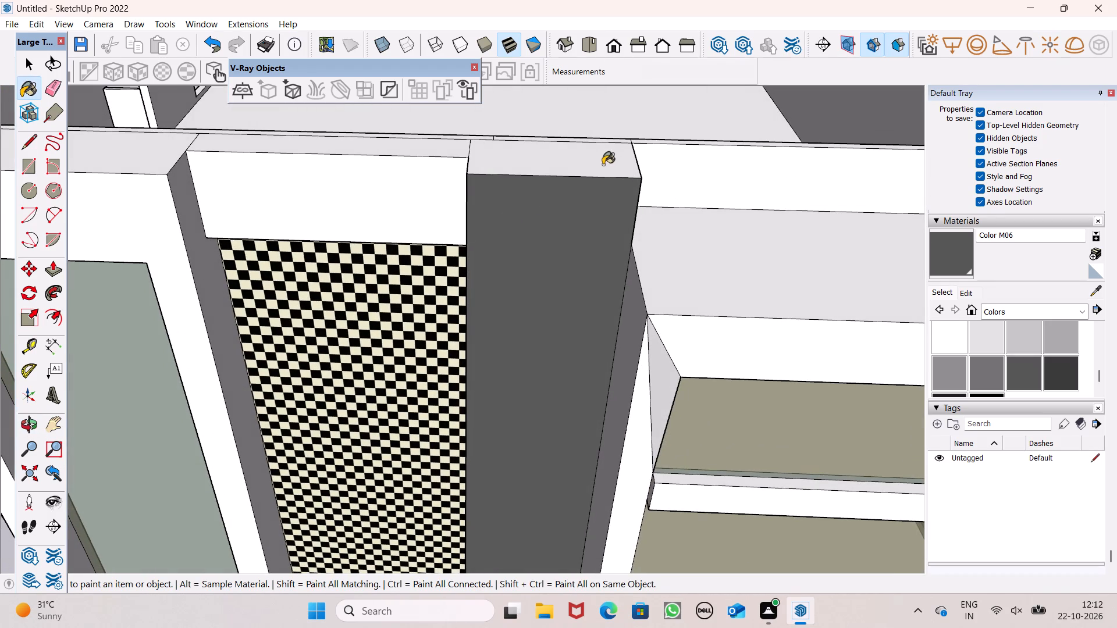
Paint the parapet's front face above the balcony roof with Color M06.
{"action": "left_click", "coordinate": [743, 210]}
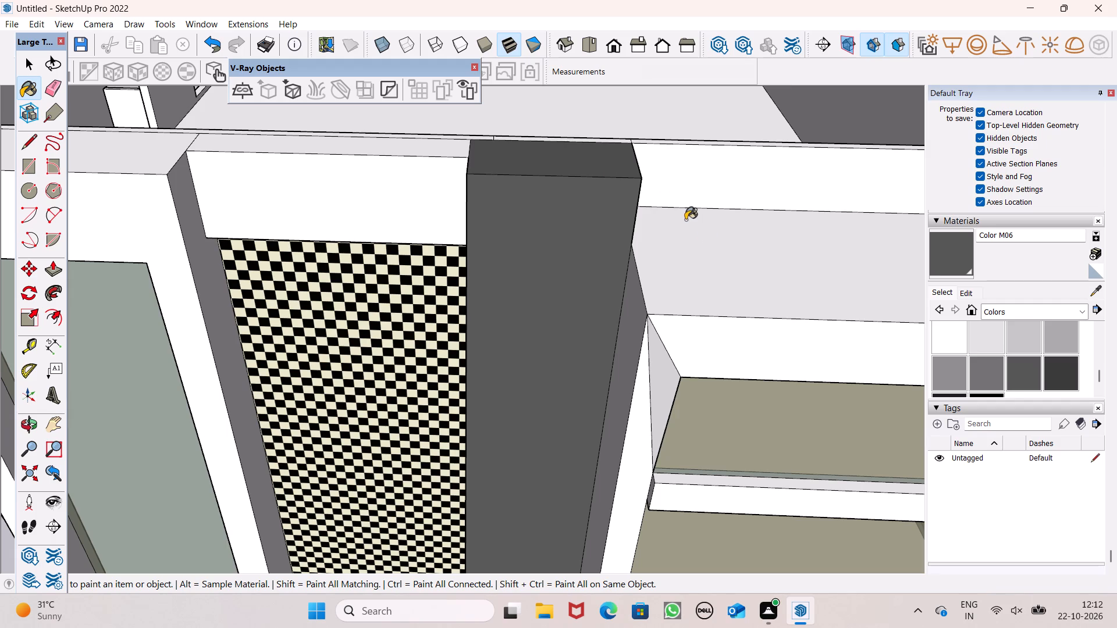
{"action": "key", "text": "ctrl+z"}
{"action": "left_click_drag", "start_coordinate": [699, 214], "coordinate": [702, 209], "text": "ctrl"}
{"action": "left_click", "coordinate": [699, 198]}
{"action": "scroll", "coordinate": [435, 143], "scroll_direction": "up", "scroll_amount": 1}
{"action": "scroll", "coordinate": [418, 145], "scroll_direction": "down", "scroll_amount": 4}
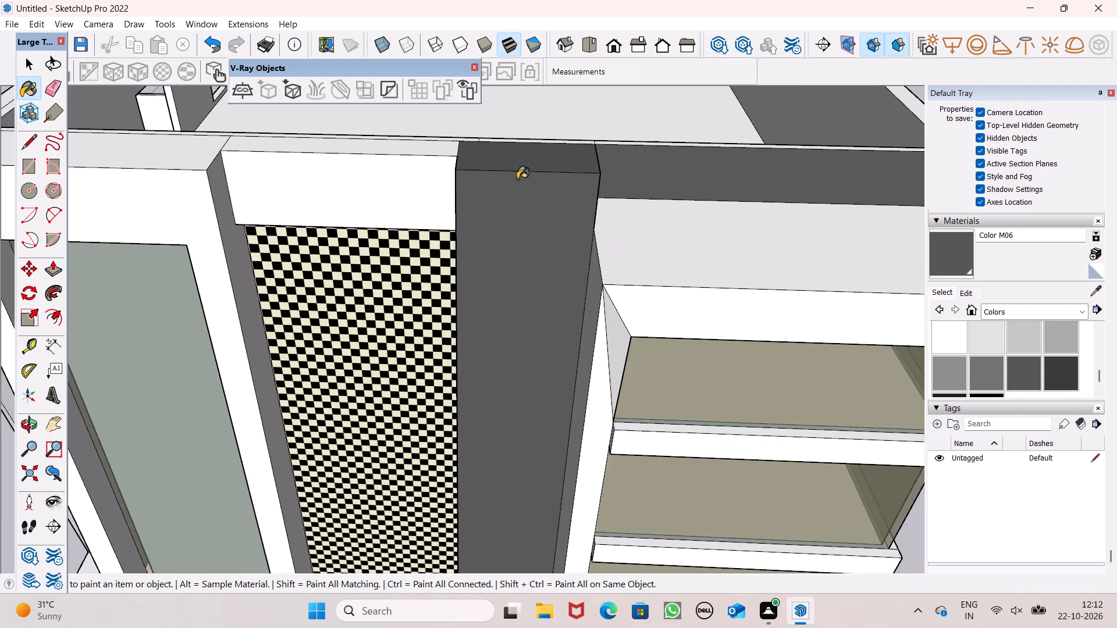
Push/Pull the dark parapet face above the balconies outward until it is flush with the pillar's front face.
{"action": "middle_click_drag", "start_coordinate": [518, 180], "coordinate": [226, 138]}
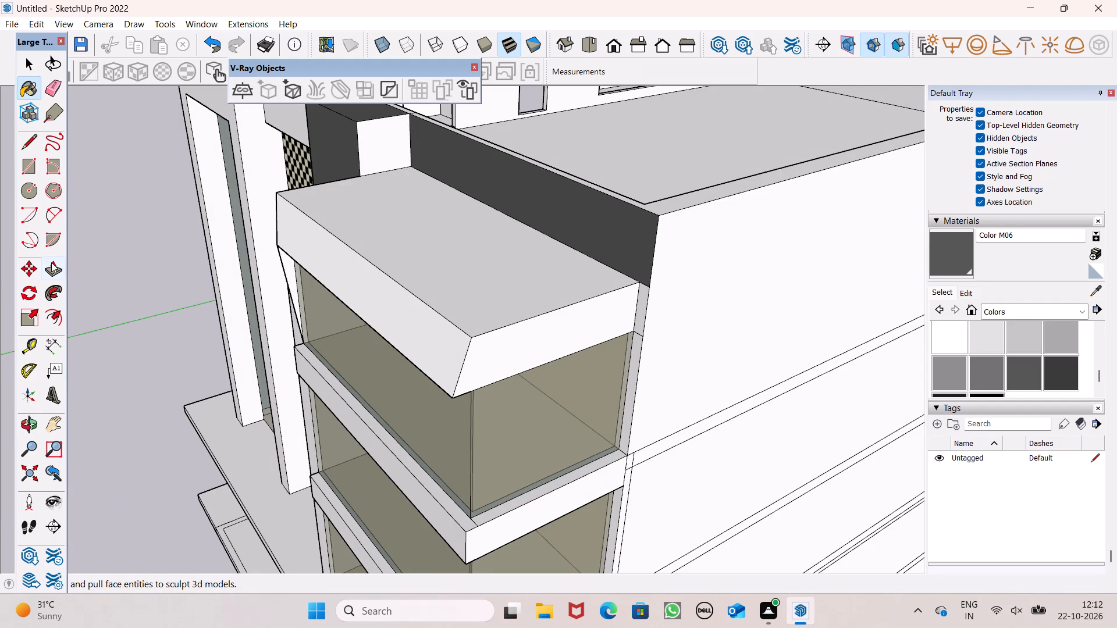
{"action": "left_click", "coordinate": [49, 267]}
{"action": "left_click_drag", "start_coordinate": [424, 147], "coordinate": [335, 144]}
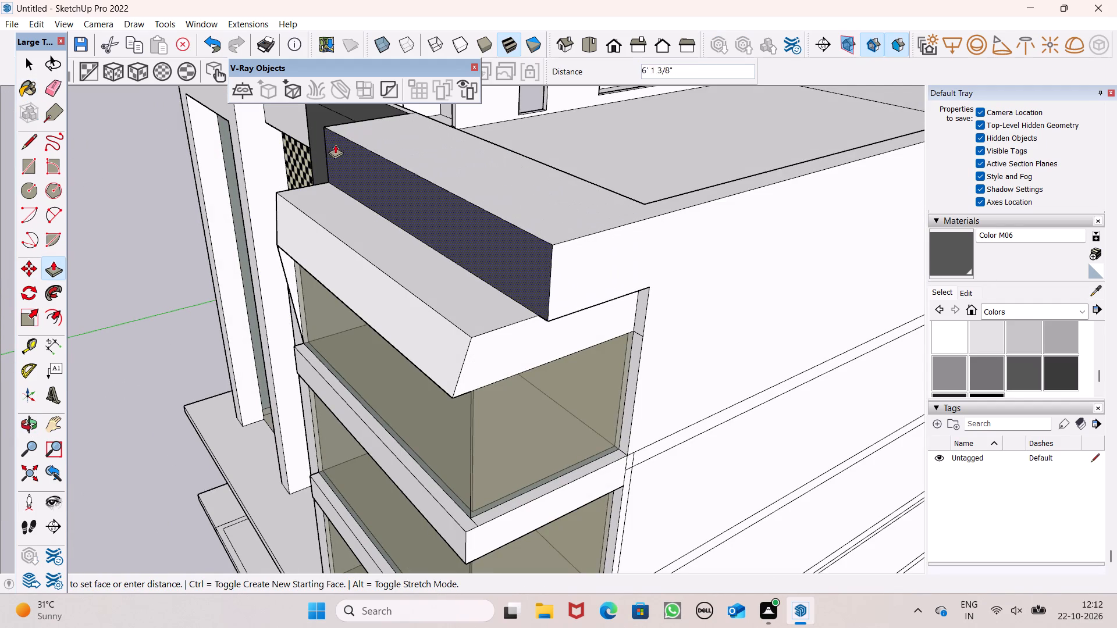
{"action": "left_click_drag", "start_coordinate": [335, 144], "coordinate": [351, 119]}
{"action": "key", "text": "space"}
Erase the seam edges between the pillar and the extended parapet band on the front and top faces.
{"action": "scroll", "coordinate": [344, 151], "scroll_direction": "down", "scroll_amount": 3}
{"action": "middle_click_drag", "start_coordinate": [426, 185], "coordinate": [642, 147]}
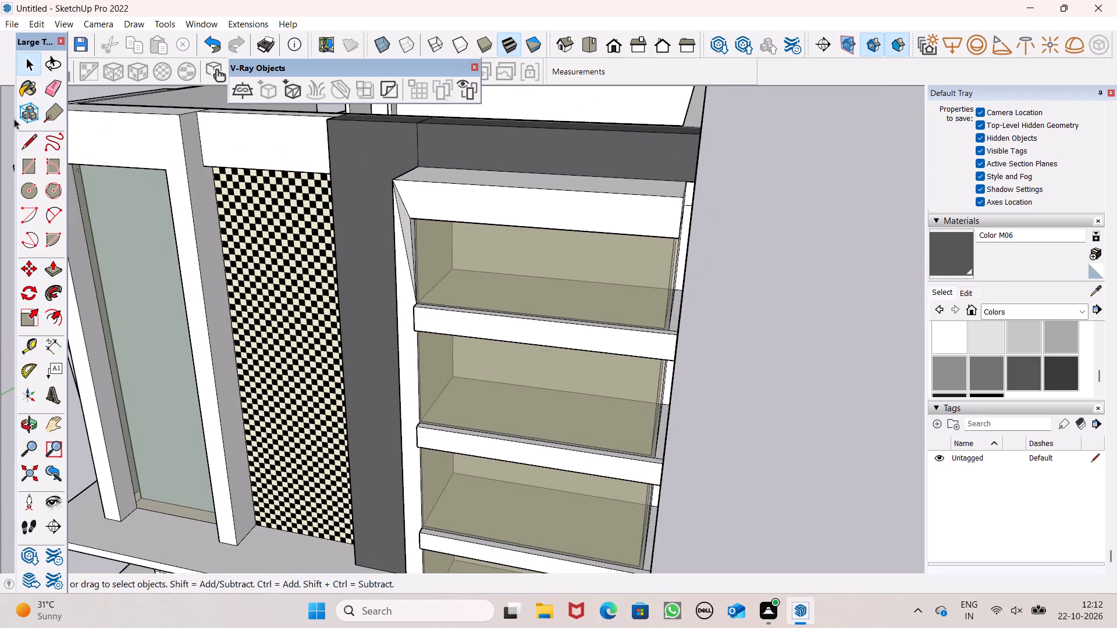
{"action": "left_click", "coordinate": [44, 84]}
{"action": "scroll", "coordinate": [293, 112], "scroll_direction": "up", "scroll_amount": 5}
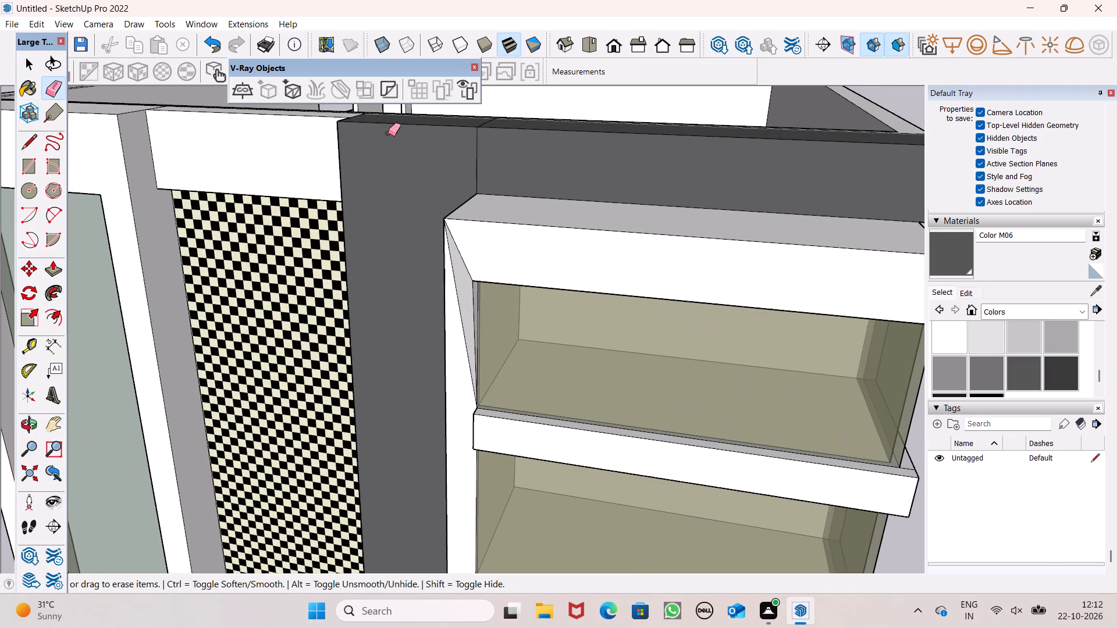
{"action": "left_click_drag", "start_coordinate": [497, 176], "coordinate": [488, 172]}
{"action": "scroll", "coordinate": [529, 171], "scroll_direction": "up", "scroll_amount": 1}
{"action": "middle_click_drag", "start_coordinate": [531, 170], "coordinate": [566, 292]}
{"action": "left_click_drag", "start_coordinate": [524, 234], "coordinate": [515, 227]}
Paint the band above the wide checkered panel and the front face of the tall glazing frame with Color M05.
{"action": "scroll", "coordinate": [513, 231], "scroll_direction": "down", "scroll_amount": 5}
{"action": "middle_click_drag", "start_coordinate": [541, 159], "coordinate": [641, 69]}
{"action": "scroll", "coordinate": [649, 138], "scroll_direction": "down", "scroll_amount": 4}
{"action": "middle_click_drag", "start_coordinate": [589, 188], "coordinate": [607, 140]}
{"action": "scroll", "coordinate": [592, 187], "scroll_direction": "down", "scroll_amount": 5}
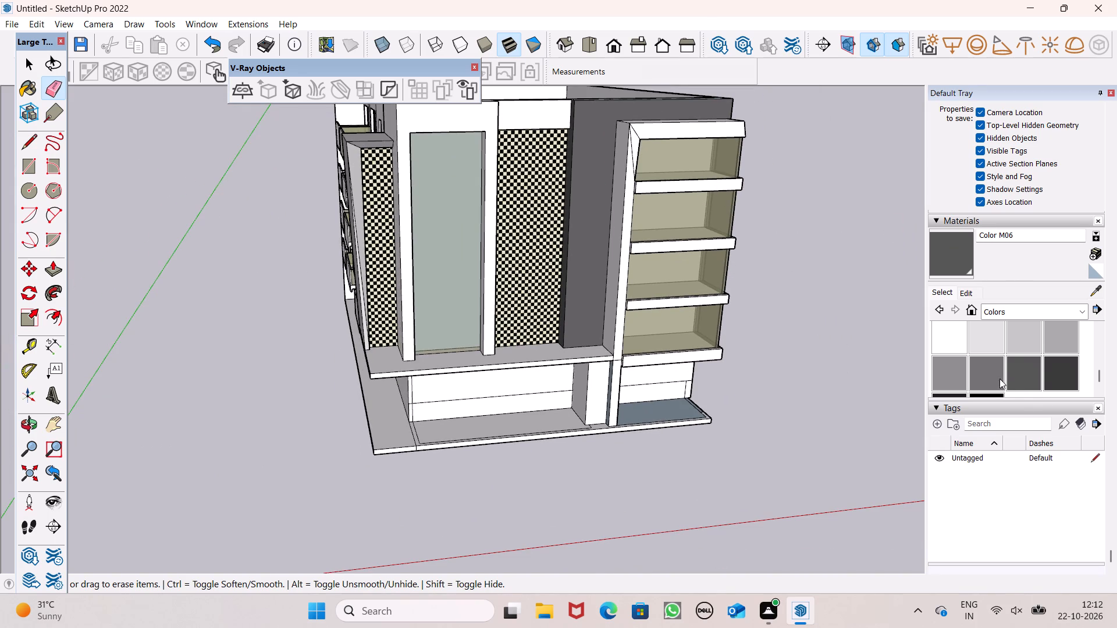
{"action": "left_click", "coordinate": [993, 373]}
{"action": "scroll", "coordinate": [478, 131], "scroll_direction": "up", "scroll_amount": 1}
{"action": "left_click_drag", "start_coordinate": [476, 121], "coordinate": [503, 119]}
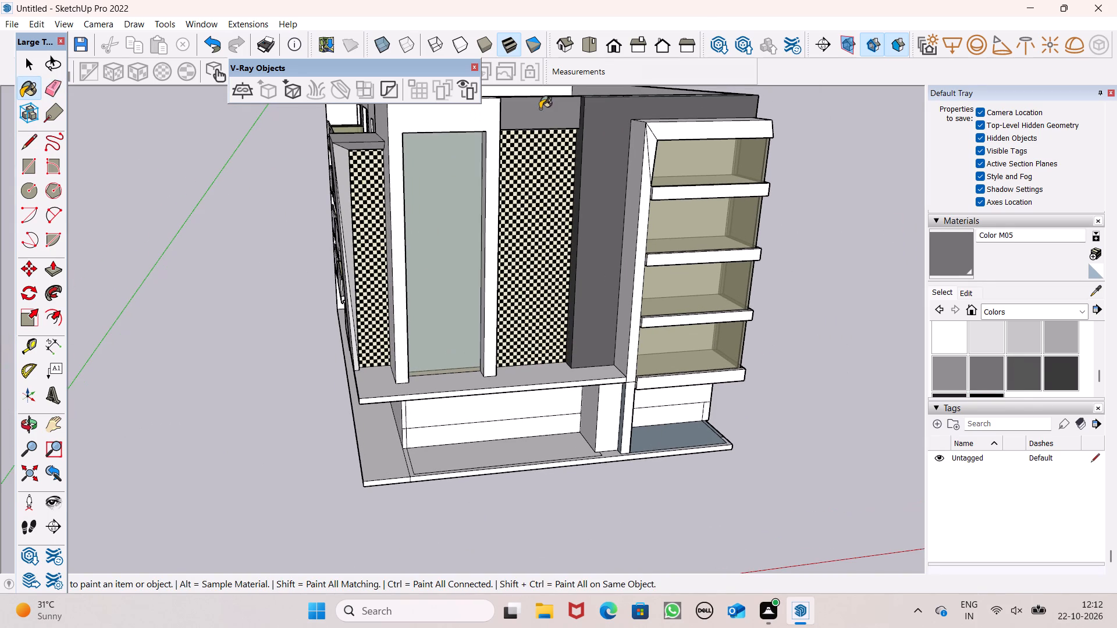
{"action": "left_click", "coordinate": [540, 109]}
{"action": "left_click", "coordinate": [464, 125]}
Paint the glazing frame's side face beside the wide checkered panel and the top faces of the frame and band with Color M05.
{"action": "middle_click_drag", "start_coordinate": [458, 156], "coordinate": [102, 252]}
{"action": "scroll", "coordinate": [215, 200], "scroll_direction": "up", "scroll_amount": 3}
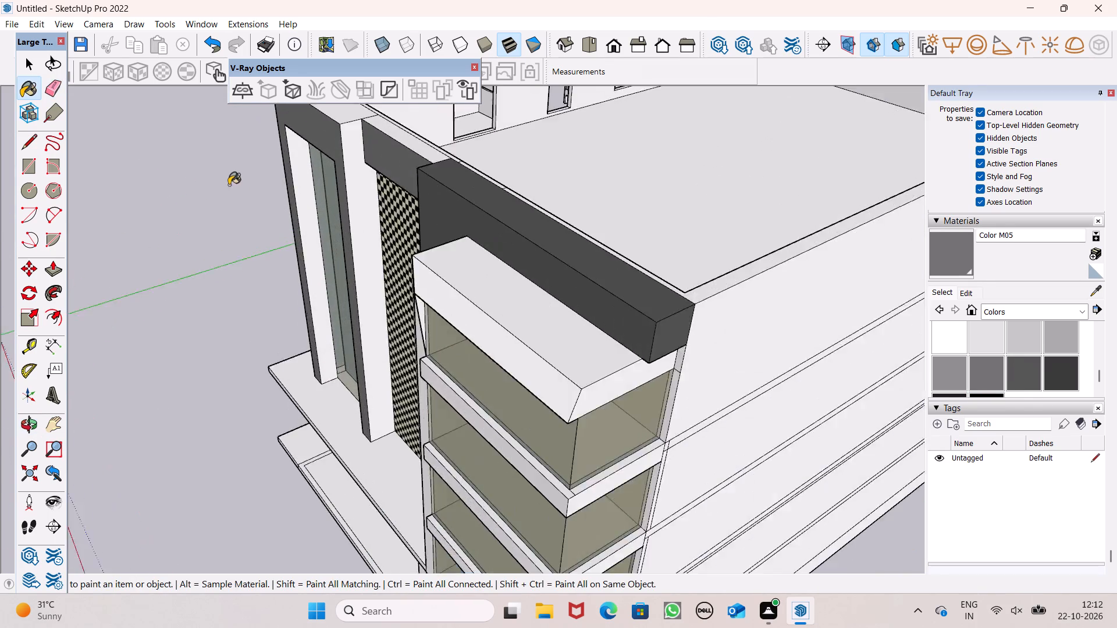
{"action": "scroll", "coordinate": [229, 185], "scroll_direction": "up", "scroll_amount": 2}
{"action": "left_click", "coordinate": [394, 204]}
{"action": "scroll", "coordinate": [395, 213], "scroll_direction": "down", "scroll_amount": 7}
{"action": "scroll", "coordinate": [400, 149], "scroll_direction": "up", "scroll_amount": 5}
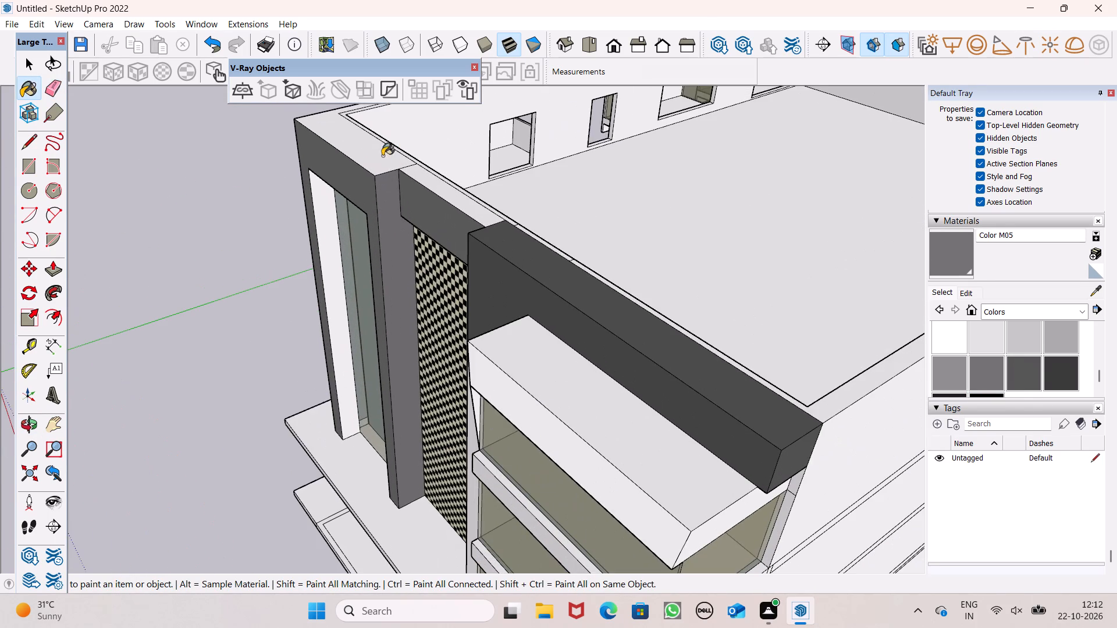
{"action": "left_click", "coordinate": [367, 166]}
{"action": "left_click", "coordinate": [437, 180]}
Paint the glazing frame's outer side next to the slanted volume and one inner side reveal with Color M05.
{"action": "middle_click_drag", "start_coordinate": [405, 206], "coordinate": [852, 114]}
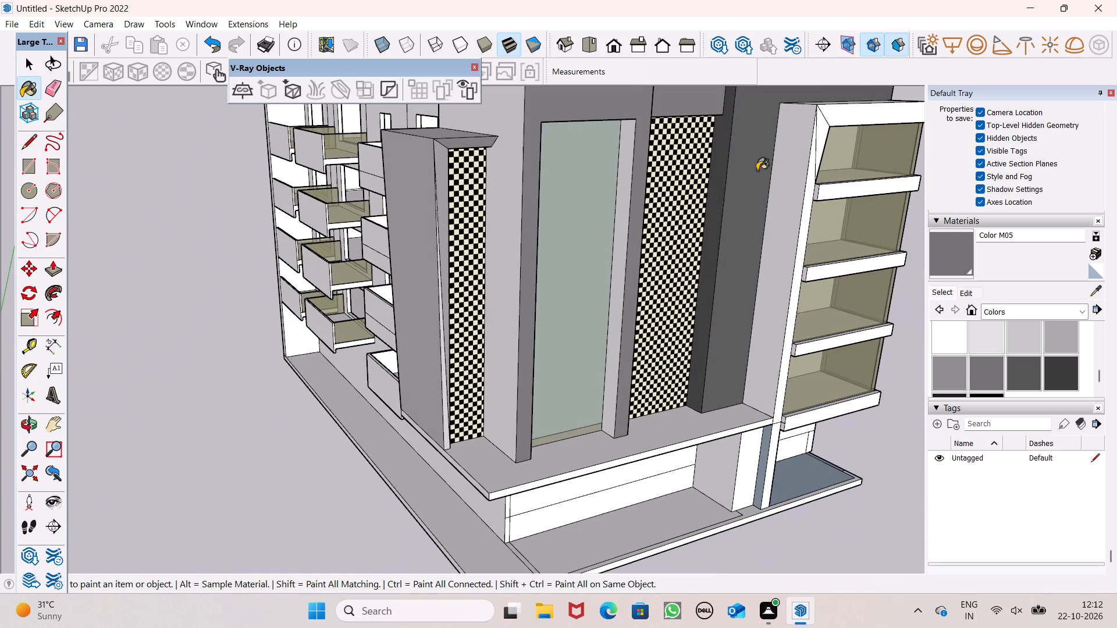
{"action": "left_click", "coordinate": [488, 227]}
{"action": "scroll", "coordinate": [624, 230], "scroll_direction": "up", "scroll_amount": 7}
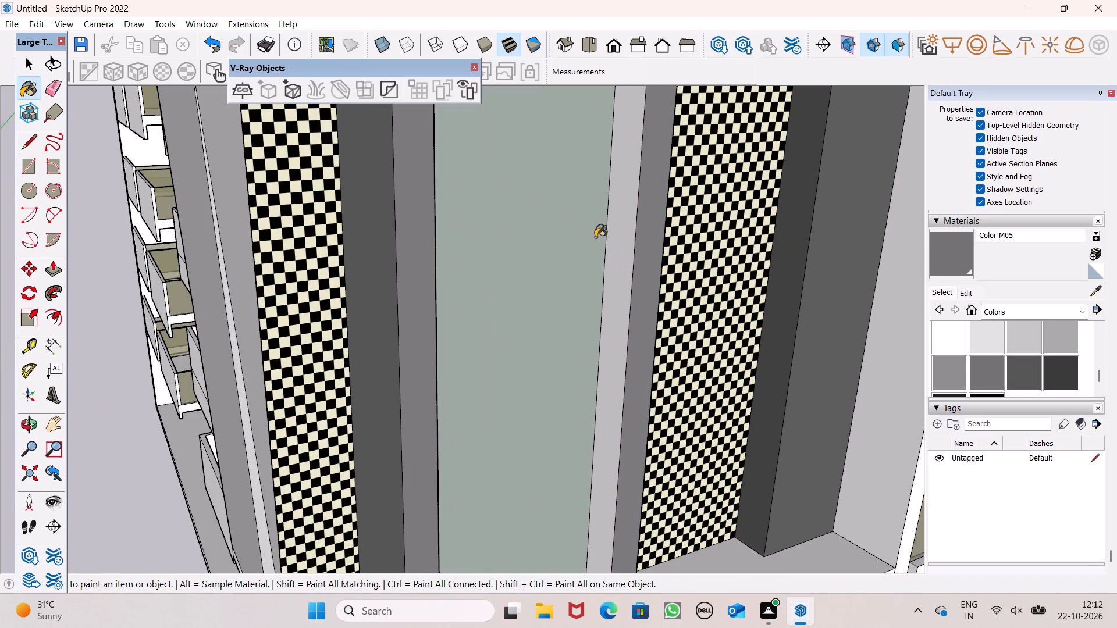
{"action": "middle_click_drag", "start_coordinate": [595, 237], "coordinate": [607, 145]}
{"action": "left_click", "coordinate": [616, 174]}
Paint the top underside reveal and the remaining inner side reveal of the tall glazing frame with Color M05.
{"action": "scroll", "coordinate": [609, 201], "scroll_direction": "down", "scroll_amount": 5}
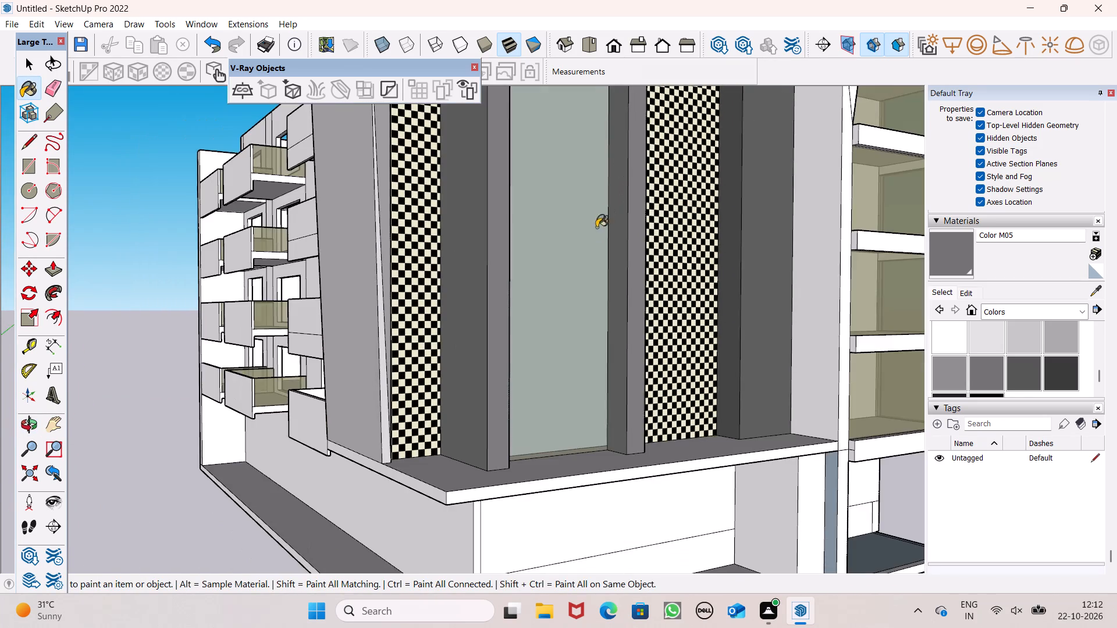
{"action": "scroll", "coordinate": [599, 270], "scroll_direction": "down", "scroll_amount": 5}
{"action": "middle_click_drag", "start_coordinate": [575, 236], "coordinate": [316, 245]}
{"action": "scroll", "coordinate": [344, 220], "scroll_direction": "up", "scroll_amount": 5}
{"action": "scroll", "coordinate": [355, 220], "scroll_direction": "down", "scroll_amount": 11}
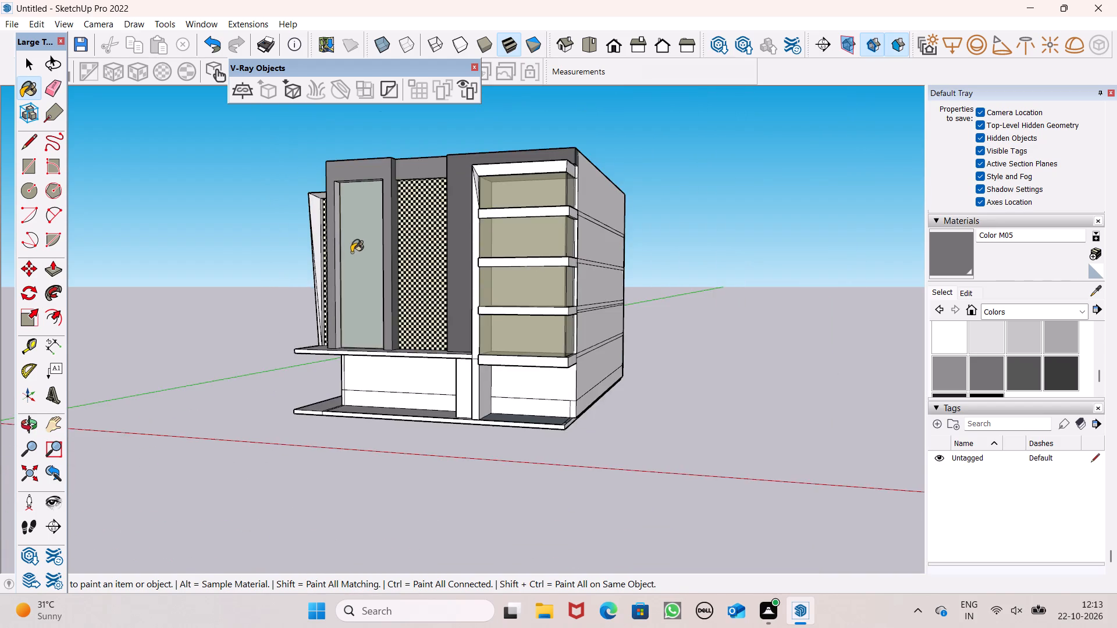
{"action": "middle_click_drag", "start_coordinate": [360, 242], "coordinate": [323, 133]}
{"action": "scroll", "coordinate": [330, 152], "scroll_direction": "up", "scroll_amount": 7}
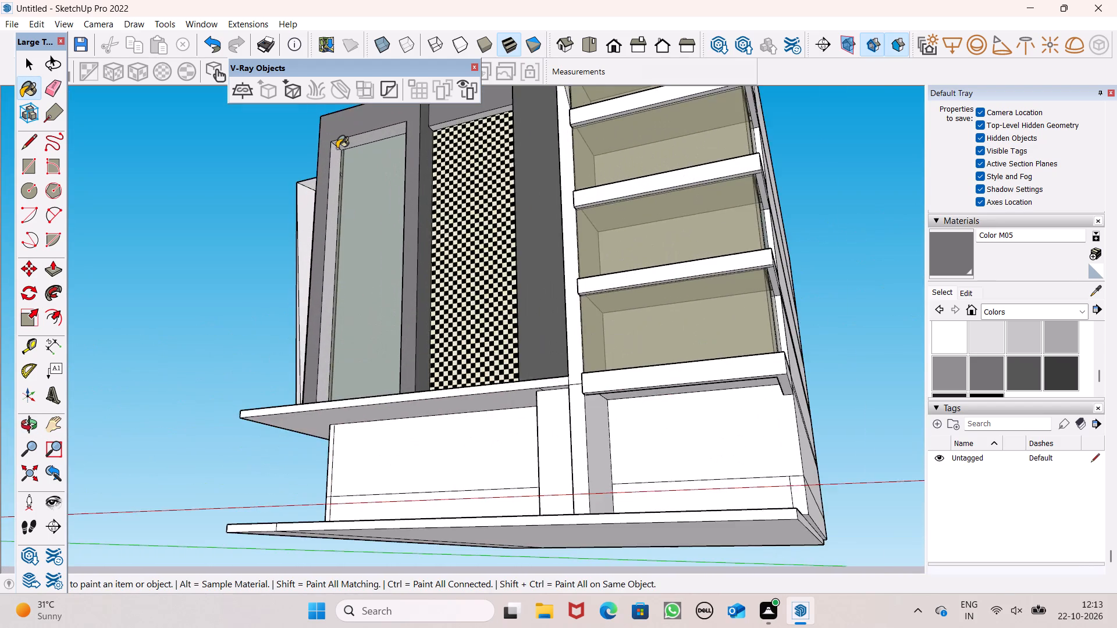
{"action": "scroll", "coordinate": [337, 142], "scroll_direction": "up", "scroll_amount": 7}
{"action": "left_click", "coordinate": [339, 144]}
{"action": "left_click_drag", "start_coordinate": [330, 156], "coordinate": [328, 166]}
Paint the underside reveal above the wide checkered panel with Color M05.
{"action": "middle_click_drag", "start_coordinate": [380, 184], "coordinate": [496, 102]}
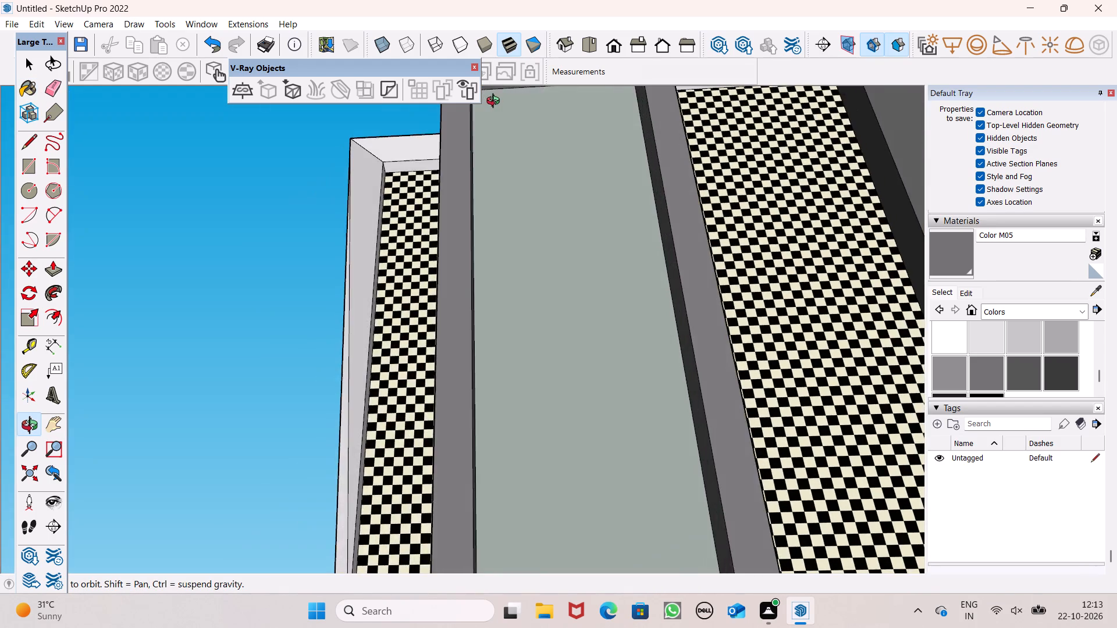
{"action": "middle_click_drag", "start_coordinate": [496, 102], "coordinate": [492, 136]}
{"action": "scroll", "coordinate": [492, 136], "scroll_direction": "up", "scroll_amount": 1}
{"action": "left_click", "coordinate": [763, 104]}
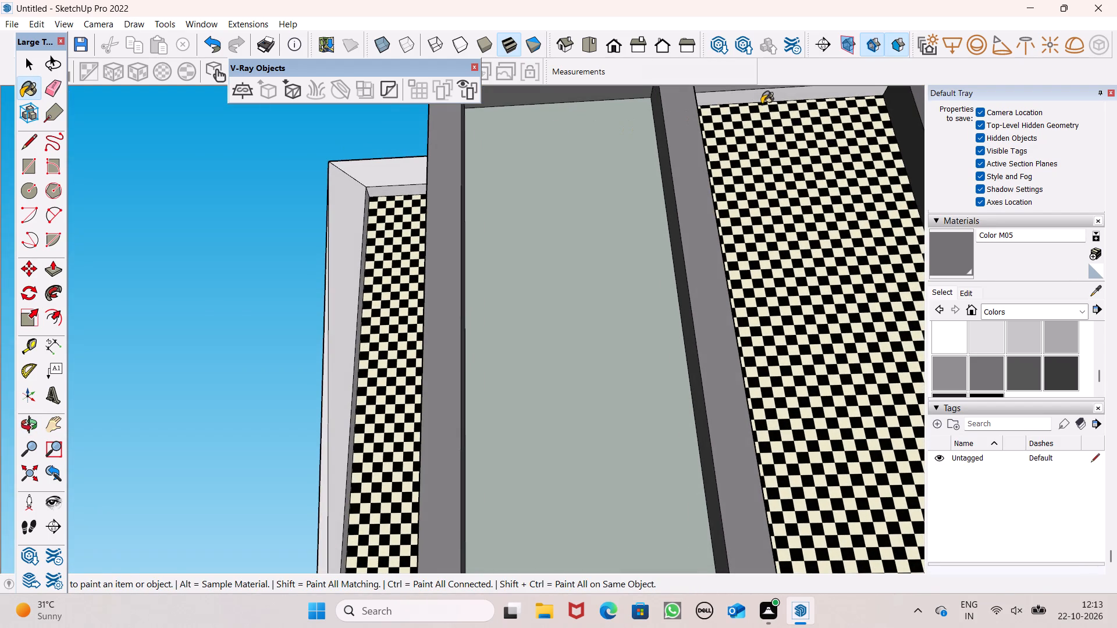
{"action": "key", "text": "ctrl+z"}
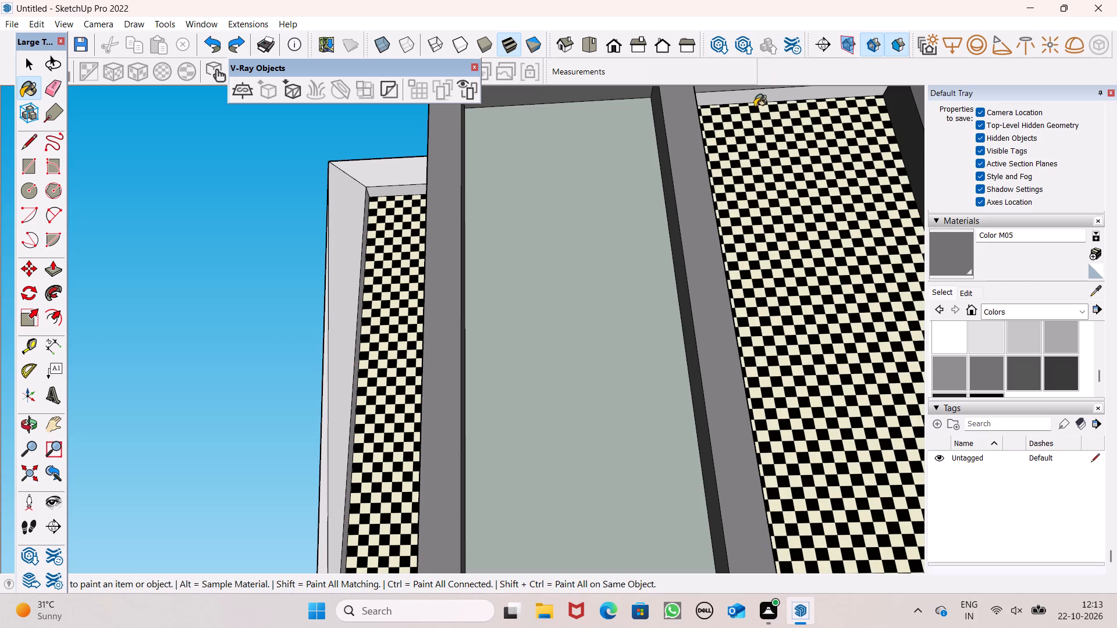
{"action": "left_click", "coordinate": [756, 97]}
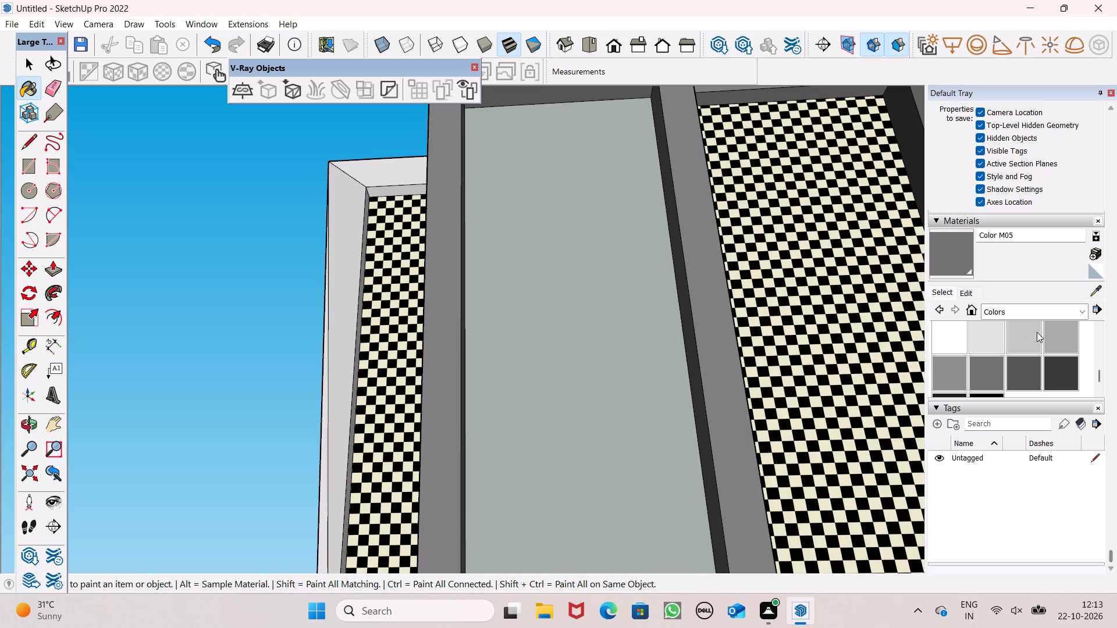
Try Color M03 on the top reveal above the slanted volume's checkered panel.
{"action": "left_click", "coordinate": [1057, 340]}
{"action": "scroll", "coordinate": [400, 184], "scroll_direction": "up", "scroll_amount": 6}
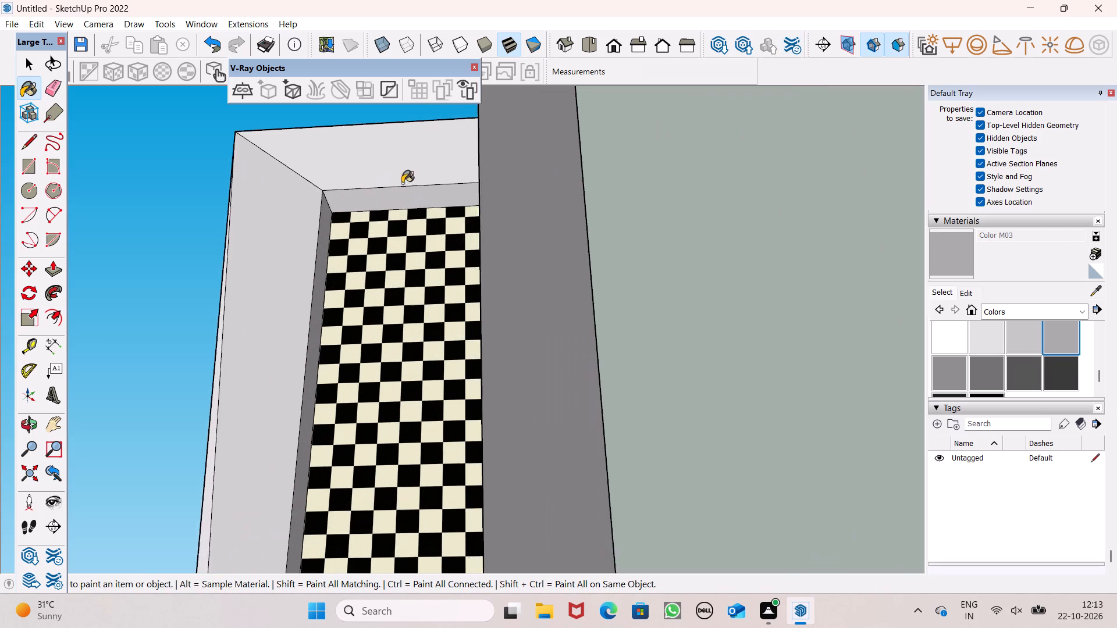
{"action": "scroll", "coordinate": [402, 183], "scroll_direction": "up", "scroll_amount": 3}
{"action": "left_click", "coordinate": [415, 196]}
Paint the slanted volume's sloped cap front and the top reveal above its checkered panel with Color M02.
{"action": "left_click", "coordinate": [1030, 336]}
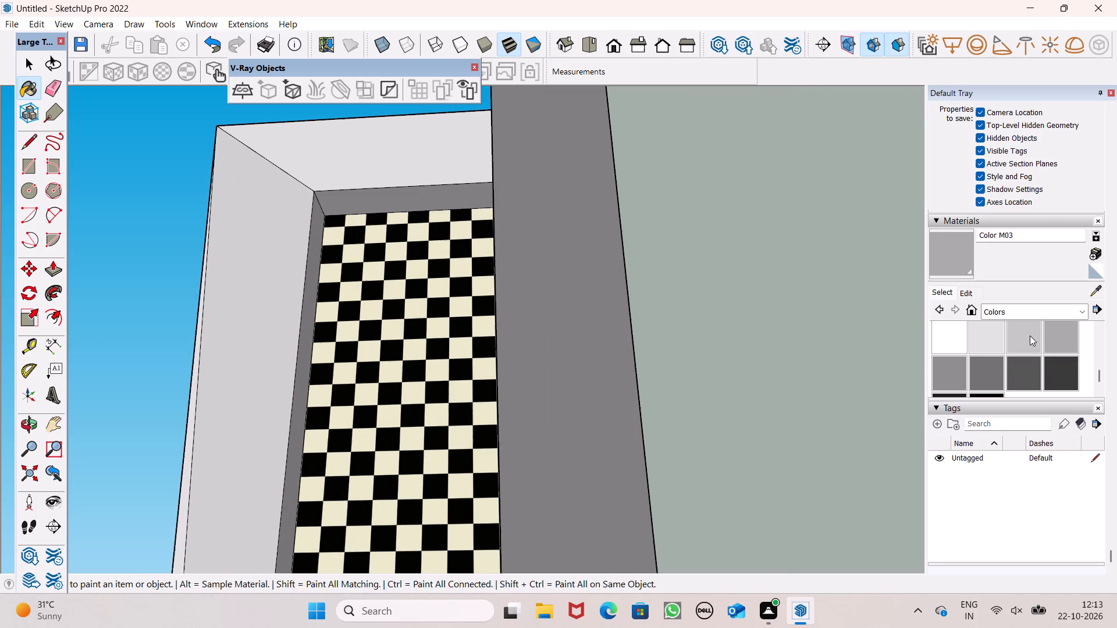
{"action": "left_click", "coordinate": [421, 152]}
{"action": "left_click", "coordinate": [421, 194]}
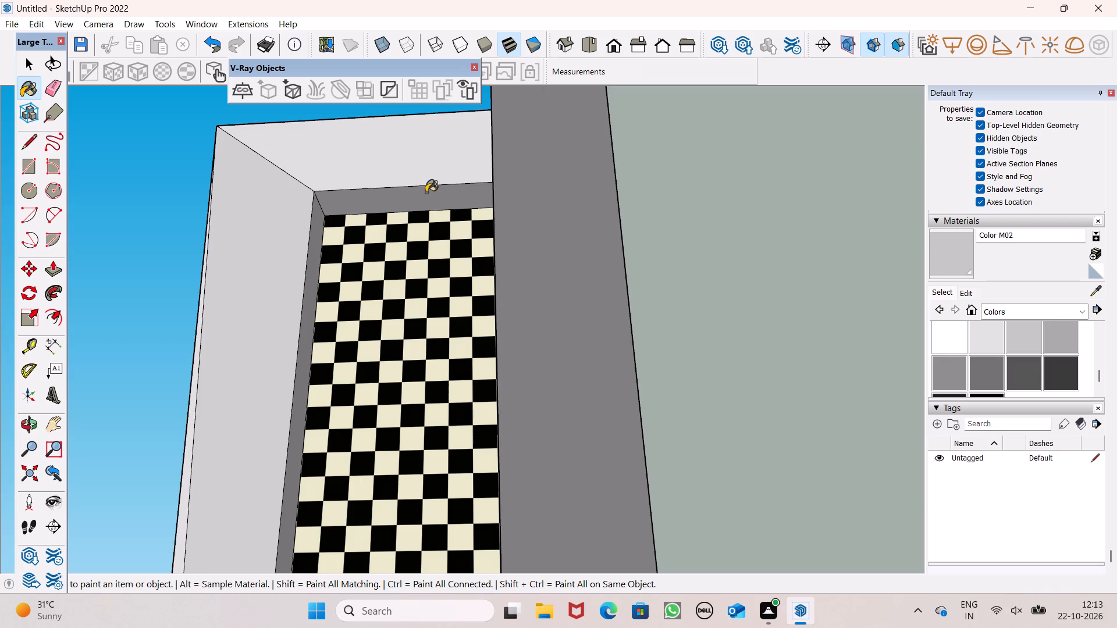
Paint the slanted volume's inner side reveal and the adjoining front strip beside its checkered panel with Color M02.
{"action": "scroll", "coordinate": [424, 169], "scroll_direction": "down", "scroll_amount": 10}
{"action": "middle_click_drag", "start_coordinate": [388, 213], "coordinate": [278, 205]}
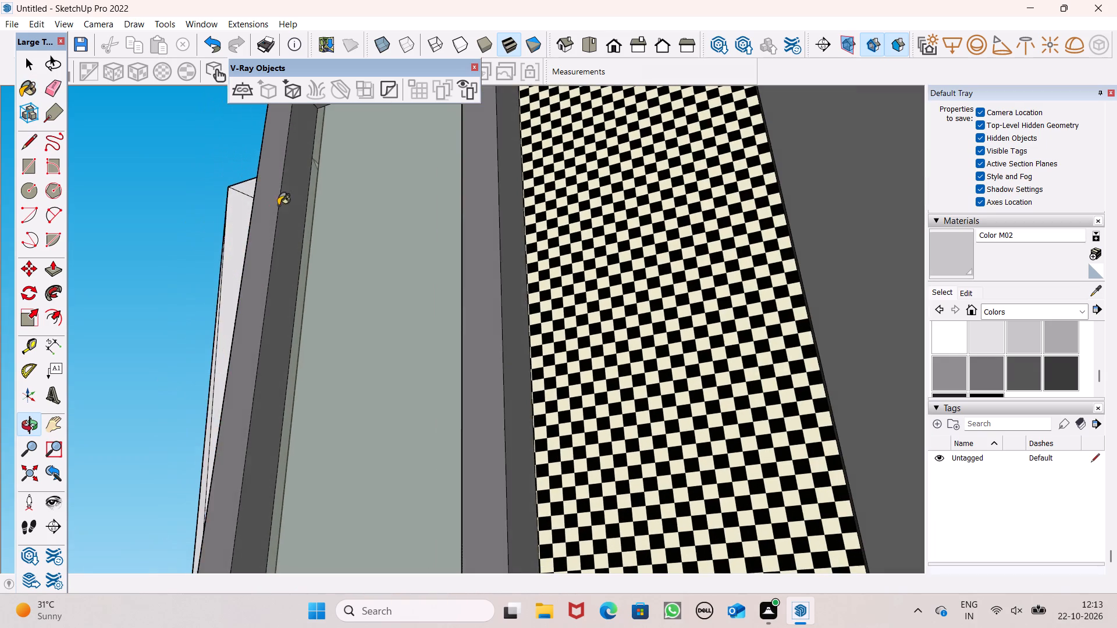
{"action": "middle_click_drag", "start_coordinate": [296, 212], "coordinate": [392, 240]}
{"action": "scroll", "coordinate": [251, 295], "scroll_direction": "up", "scroll_amount": 6}
{"action": "scroll", "coordinate": [439, 311], "scroll_direction": "up", "scroll_amount": 4}
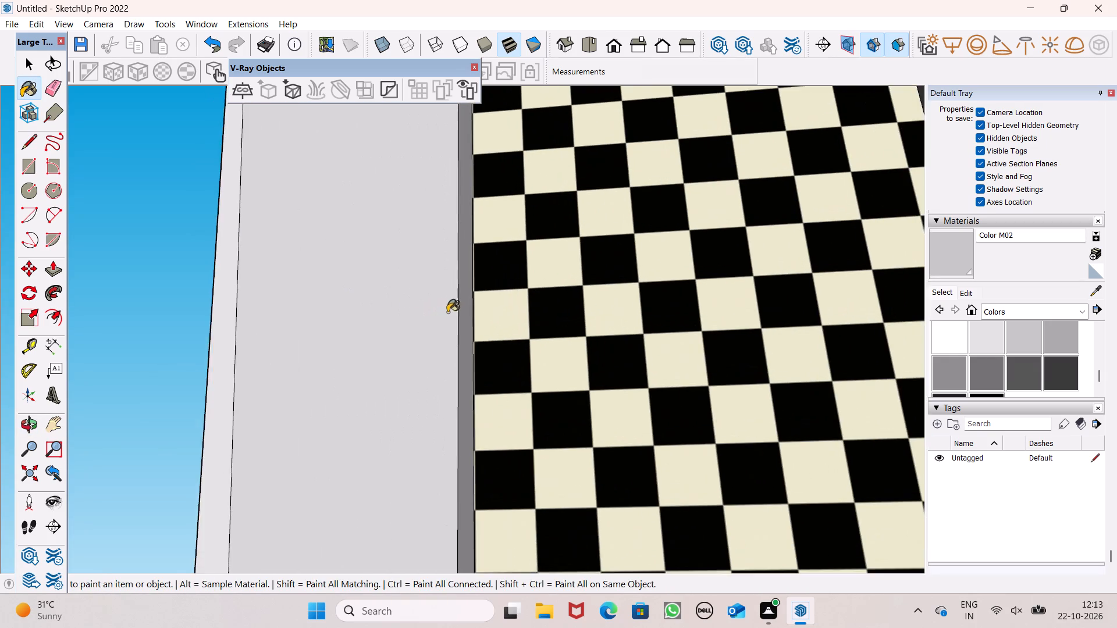
{"action": "middle_click_drag", "start_coordinate": [448, 319], "coordinate": [365, 361]}
{"action": "scroll", "coordinate": [365, 361], "scroll_direction": "up", "scroll_amount": 1}
{"action": "left_click", "coordinate": [503, 352]}
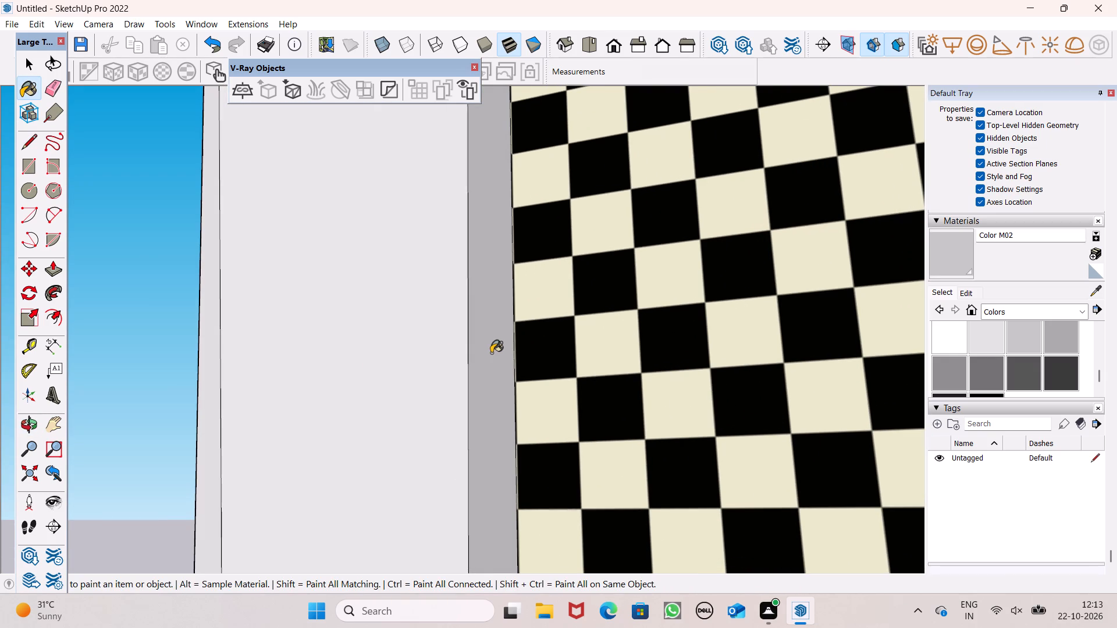
{"action": "left_click", "coordinate": [462, 341]}
{"action": "left_click", "coordinate": [450, 338]}
{"action": "left_click", "coordinate": [470, 336]}
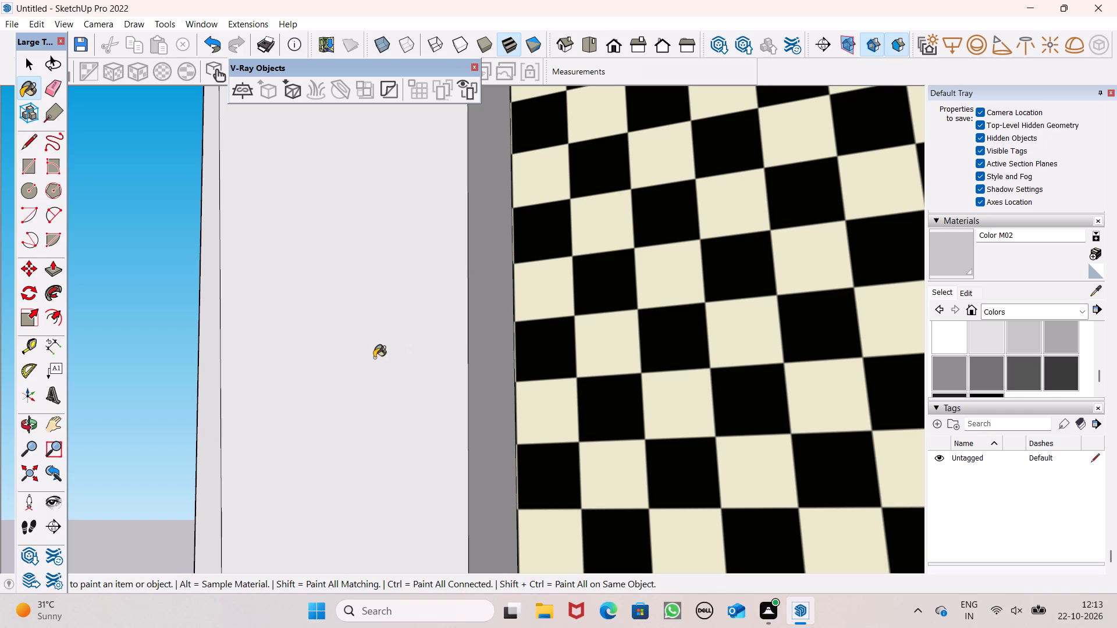
{"action": "left_click", "coordinate": [374, 356]}
Examine the grey façade colours from the slanted volume's side, the front and the balcony side.
{"action": "middle_click_drag", "start_coordinate": [459, 350], "coordinate": [846, 465]}
{"action": "scroll", "coordinate": [345, 353], "scroll_direction": "down", "scroll_amount": 7}
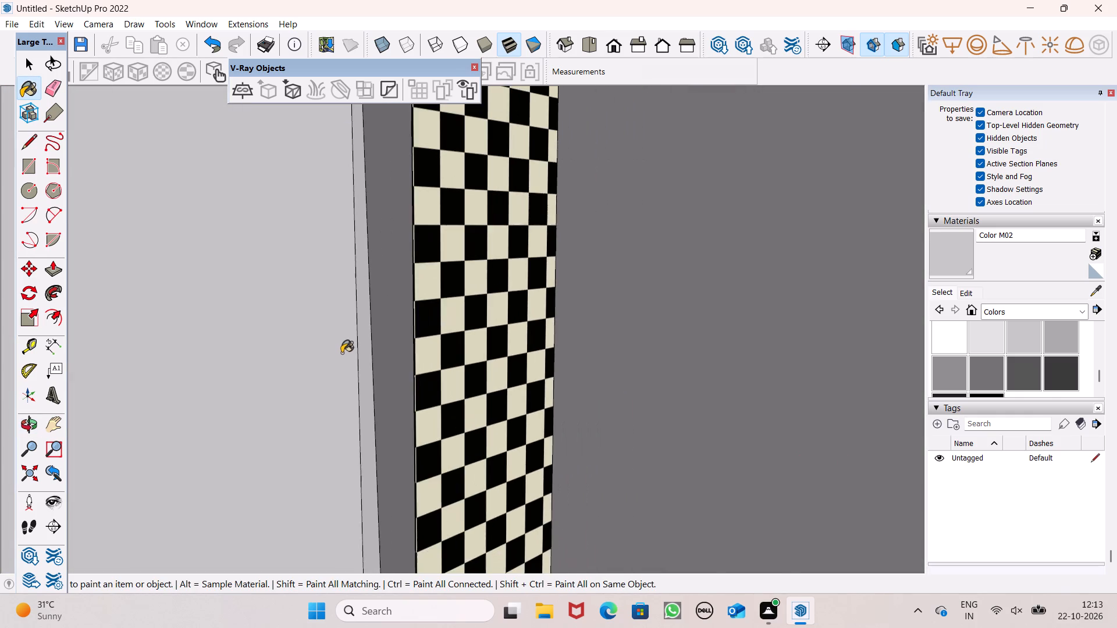
{"action": "scroll", "coordinate": [334, 345], "scroll_direction": "down", "scroll_amount": 14}
{"action": "scroll", "coordinate": [346, 317], "scroll_direction": "down", "scroll_amount": 12}
{"action": "middle_click_drag", "start_coordinate": [394, 348], "coordinate": [290, 380]}
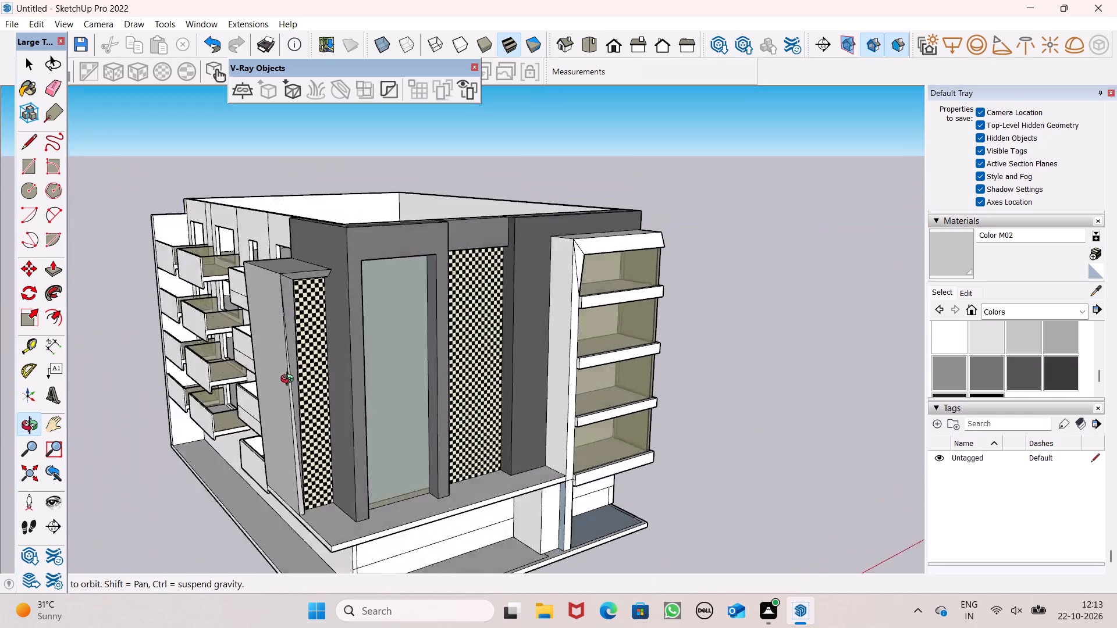
{"action": "middle_click_drag", "start_coordinate": [290, 380], "coordinate": [64, 421]}
{"action": "scroll", "coordinate": [184, 366], "scroll_direction": "down", "scroll_amount": 4}
{"action": "middle_click_drag", "start_coordinate": [384, 367], "coordinate": [397, 295]}
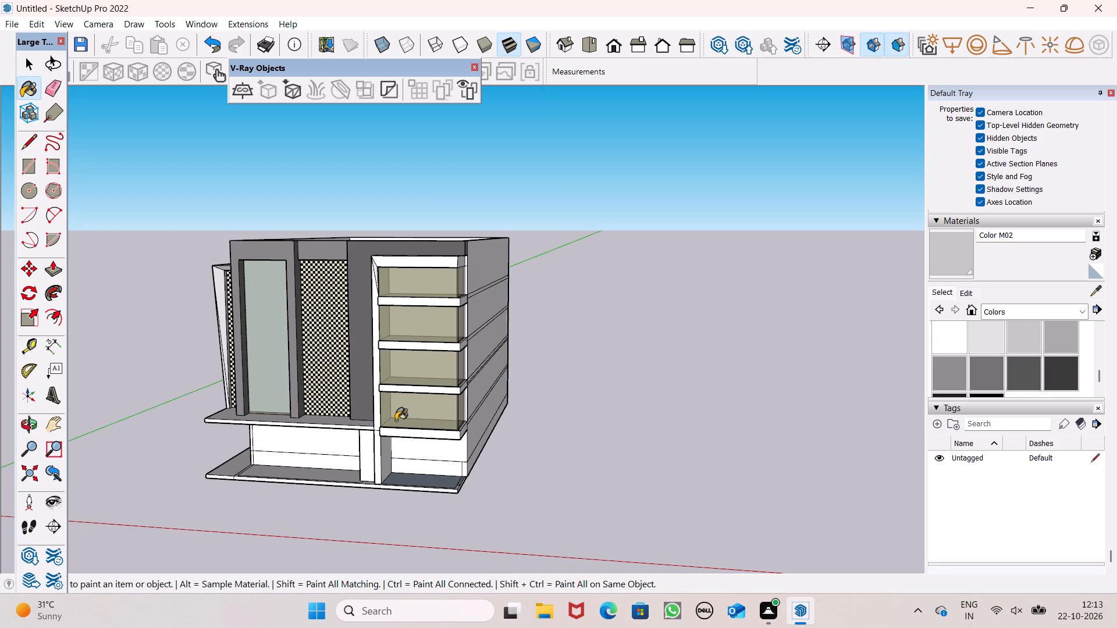
Paint the front and side faces of the upper two projecting balcony bands with Color M05.
{"action": "key", "text": "space"}
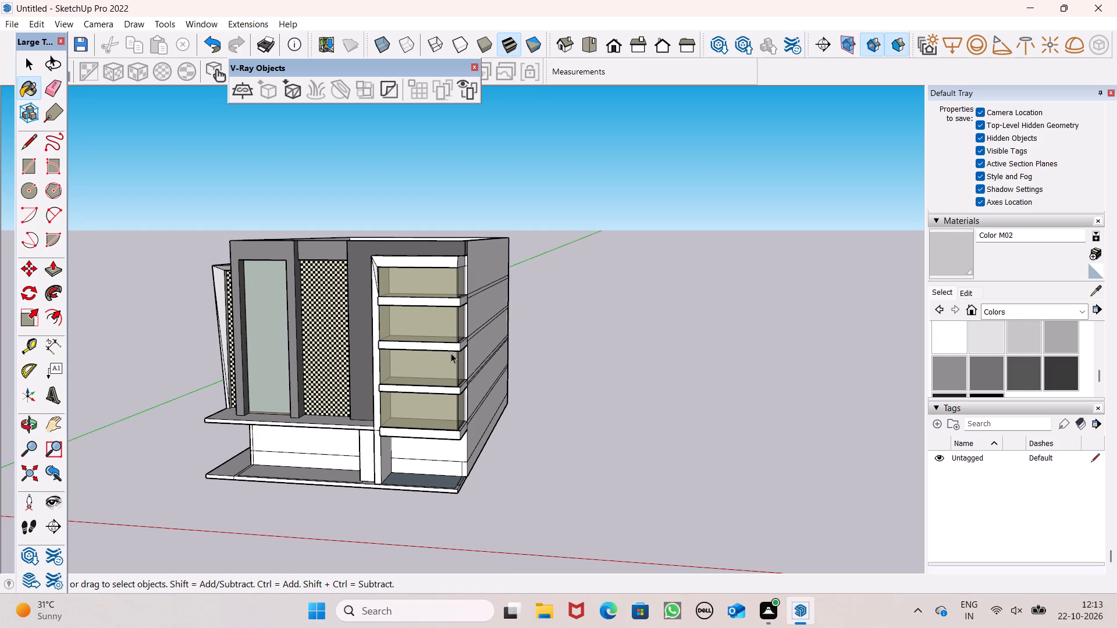
{"action": "middle_click_drag", "start_coordinate": [451, 353], "coordinate": [471, 344]}
{"action": "scroll", "coordinate": [422, 353], "scroll_direction": "up", "scroll_amount": 1}
{"action": "left_click", "coordinate": [979, 376]}
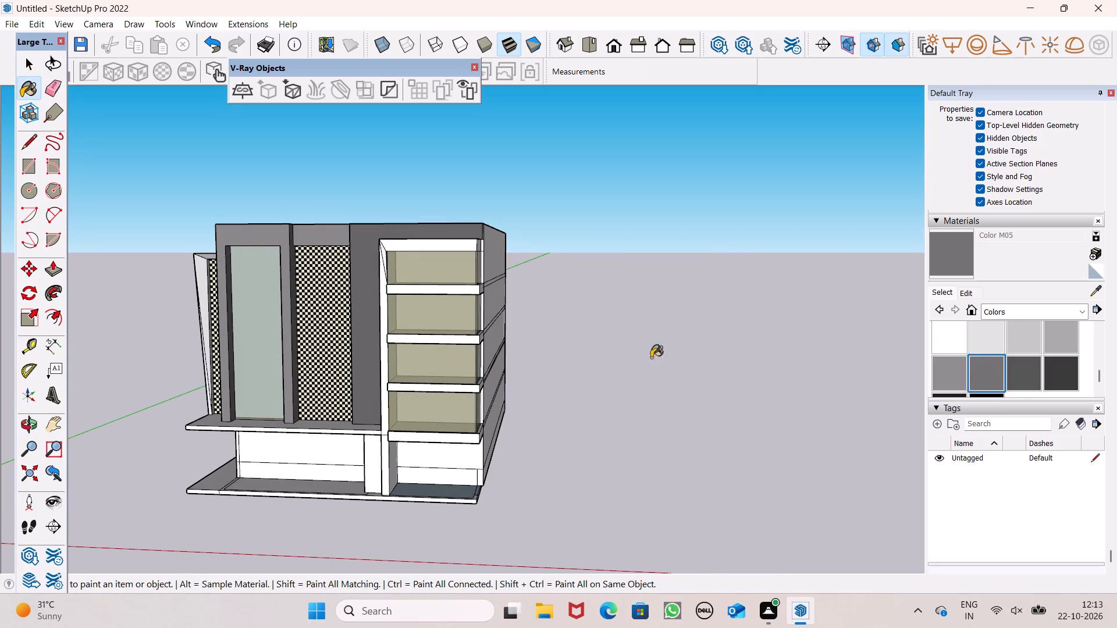
{"action": "scroll", "coordinate": [282, 329], "scroll_direction": "up", "scroll_amount": 7}
{"action": "scroll", "coordinate": [625, 257], "scroll_direction": "up", "scroll_amount": 5}
{"action": "left_click", "coordinate": [626, 257]}
{"action": "middle_click_drag", "start_coordinate": [624, 257], "coordinate": [436, 295]}
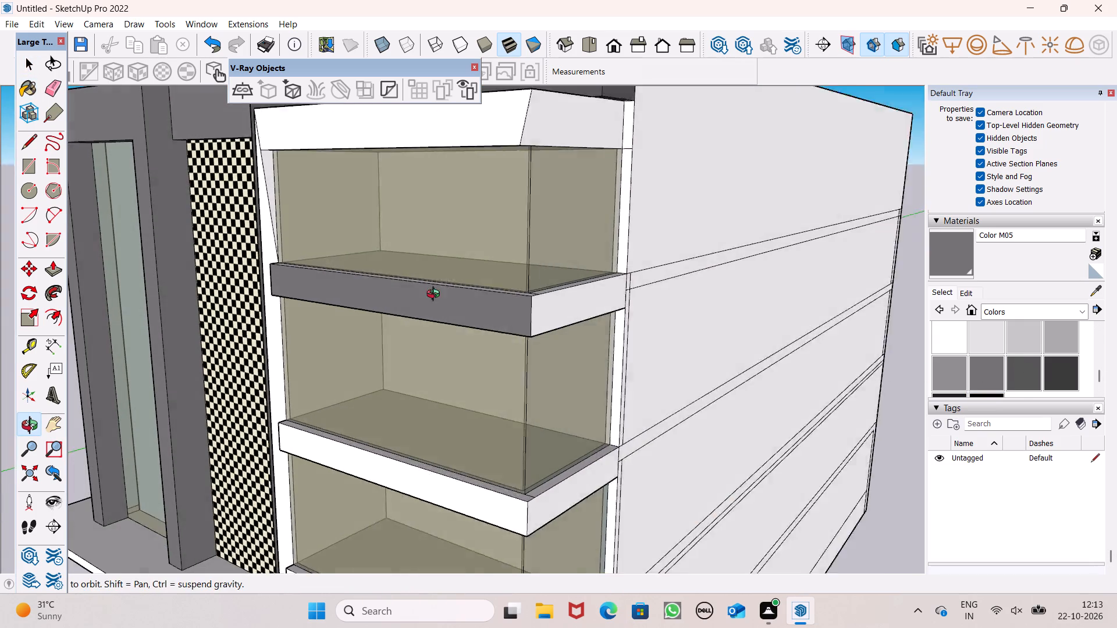
{"action": "middle_click_drag", "start_coordinate": [436, 295], "coordinate": [429, 297]}
{"action": "scroll", "coordinate": [429, 297], "scroll_direction": "up", "scroll_amount": 1}
{"action": "left_click", "coordinate": [527, 327]}
{"action": "scroll", "coordinate": [527, 327], "scroll_direction": "down", "scroll_amount": 7}
{"action": "scroll", "coordinate": [500, 495], "scroll_direction": "up", "scroll_amount": 5}
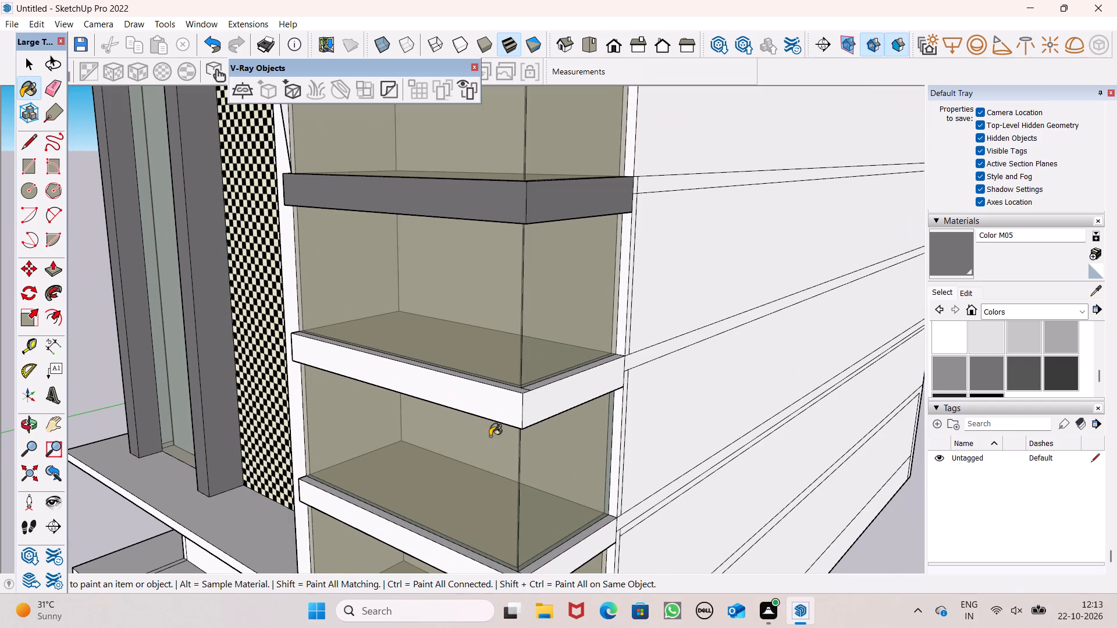
{"action": "left_click", "coordinate": [491, 418]}
{"action": "left_click", "coordinate": [525, 409]}
Paint the front and side faces of the lower two balcony bands with Color M05.
{"action": "scroll", "coordinate": [493, 352], "scroll_direction": "down", "scroll_amount": 7}
{"action": "scroll", "coordinate": [482, 499], "scroll_direction": "up", "scroll_amount": 6}
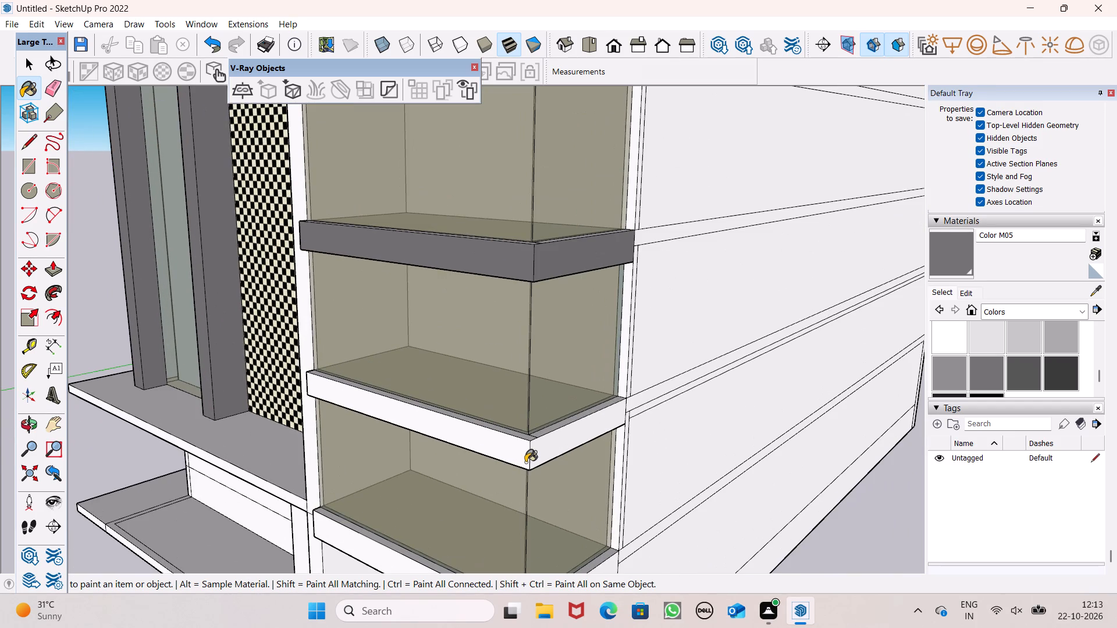
{"action": "left_click", "coordinate": [525, 462]}
{"action": "left_click", "coordinate": [543, 453]}
{"action": "scroll", "coordinate": [550, 331], "scroll_direction": "down", "scroll_amount": 7}
{"action": "scroll", "coordinate": [516, 514], "scroll_direction": "up", "scroll_amount": 6}
{"action": "left_click_drag", "start_coordinate": [543, 459], "coordinate": [549, 458]}
{"action": "left_click", "coordinate": [597, 450]}
Paint the underside rims of the lower two balcony bands with Color M05, along the front and side.
{"action": "middle_click_drag", "start_coordinate": [579, 436], "coordinate": [636, 212]}
{"action": "scroll", "coordinate": [641, 205], "scroll_direction": "up", "scroll_amount": 1}
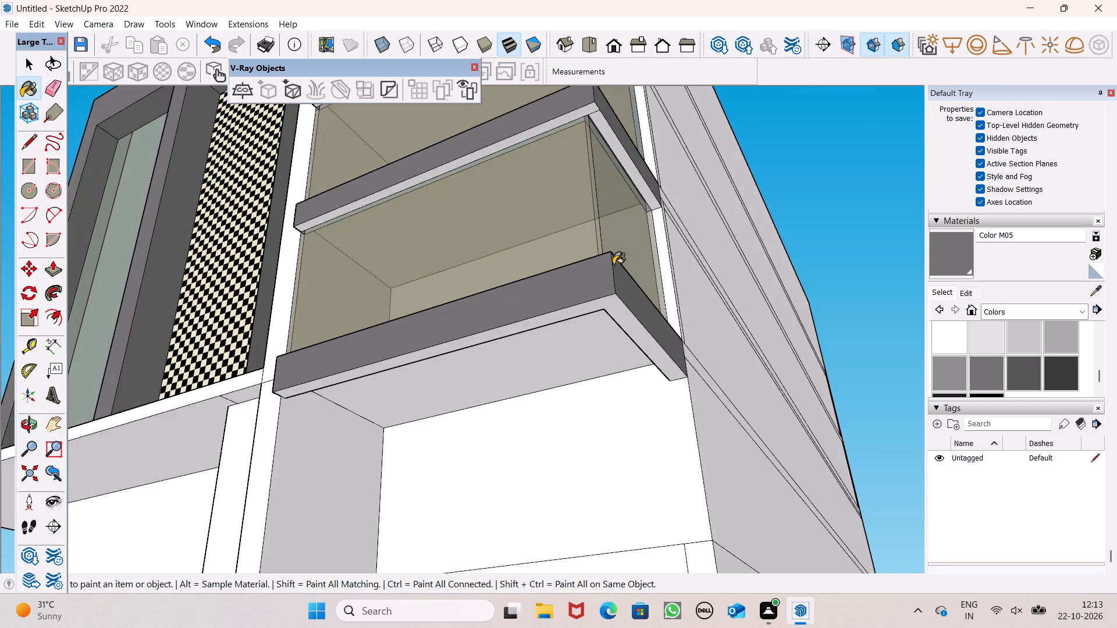
{"action": "scroll", "coordinate": [567, 334], "scroll_direction": "up", "scroll_amount": 3}
{"action": "left_click", "coordinate": [626, 308]}
{"action": "scroll", "coordinate": [629, 291], "scroll_direction": "down", "scroll_amount": 6}
{"action": "scroll", "coordinate": [673, 304], "scroll_direction": "up", "scroll_amount": 5}
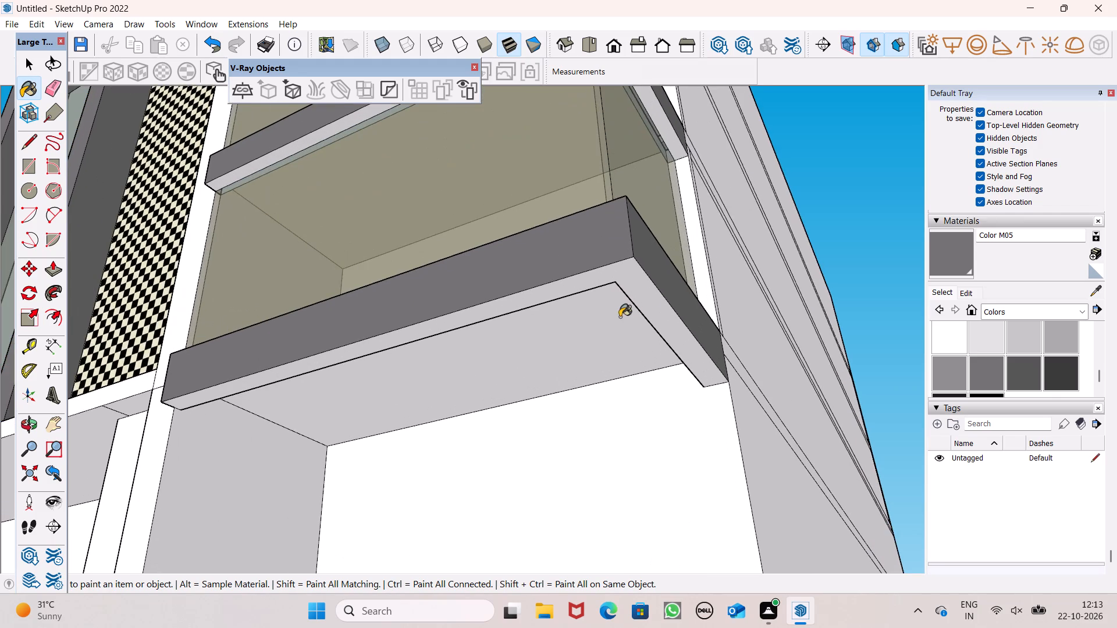
{"action": "left_click", "coordinate": [651, 297]}
{"action": "scroll", "coordinate": [632, 287], "scroll_direction": "down", "scroll_amount": 8}
{"action": "scroll", "coordinate": [570, 138], "scroll_direction": "up", "scroll_amount": 6}
{"action": "scroll", "coordinate": [614, 174], "scroll_direction": "up", "scroll_amount": 2}
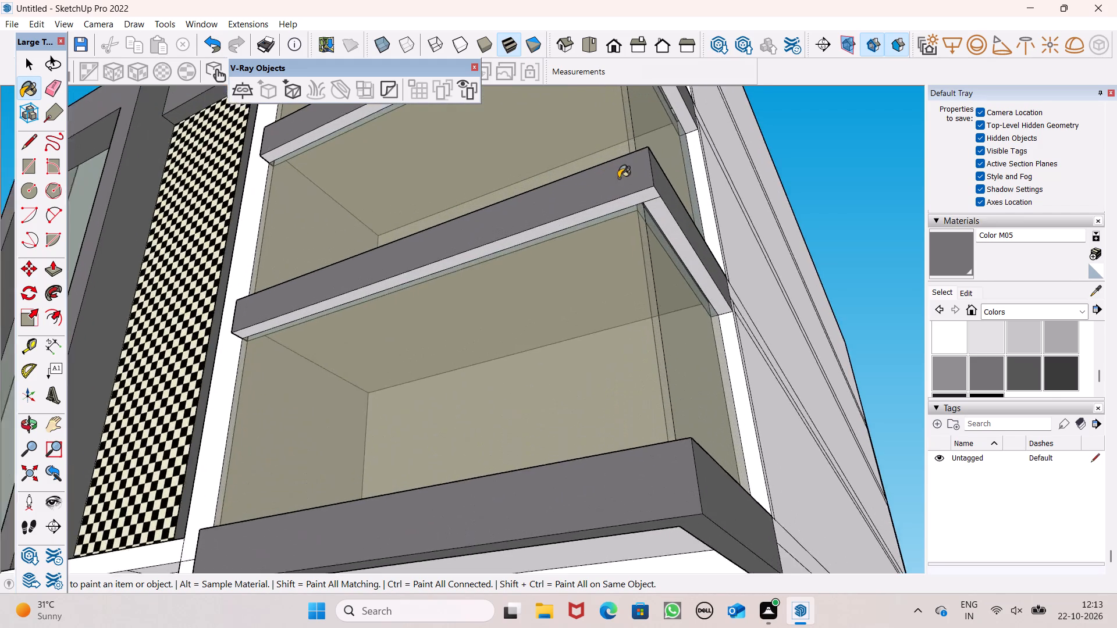
{"action": "scroll", "coordinate": [618, 178], "scroll_direction": "up", "scroll_amount": 5}
{"action": "left_click", "coordinate": [661, 188]}
{"action": "left_click_drag", "start_coordinate": [678, 196], "coordinate": [678, 201]}
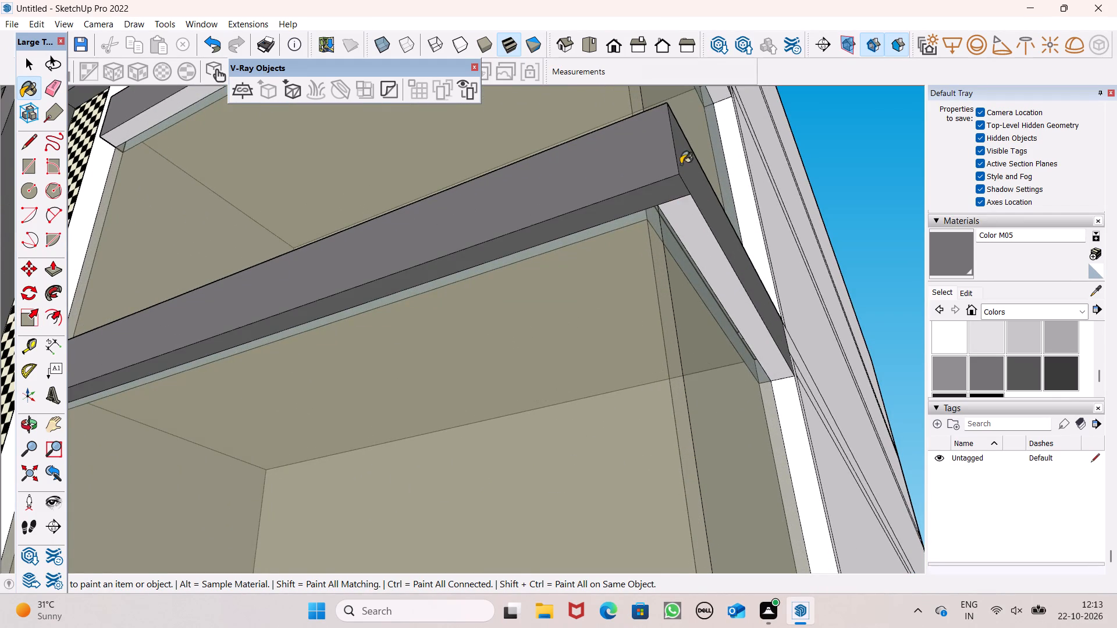
Paint the front and side underside rims of the upper two balcony bands with Color M05.
{"action": "scroll", "coordinate": [681, 164], "scroll_direction": "down", "scroll_amount": 20}
{"action": "scroll", "coordinate": [683, 86], "scroll_direction": "up", "scroll_amount": 6}
{"action": "scroll", "coordinate": [658, 157], "scroll_direction": "up", "scroll_amount": 7}
{"action": "left_click", "coordinate": [631, 149]}
{"action": "left_click", "coordinate": [661, 158]}
{"action": "scroll", "coordinate": [652, 205], "scroll_direction": "down", "scroll_amount": 7}
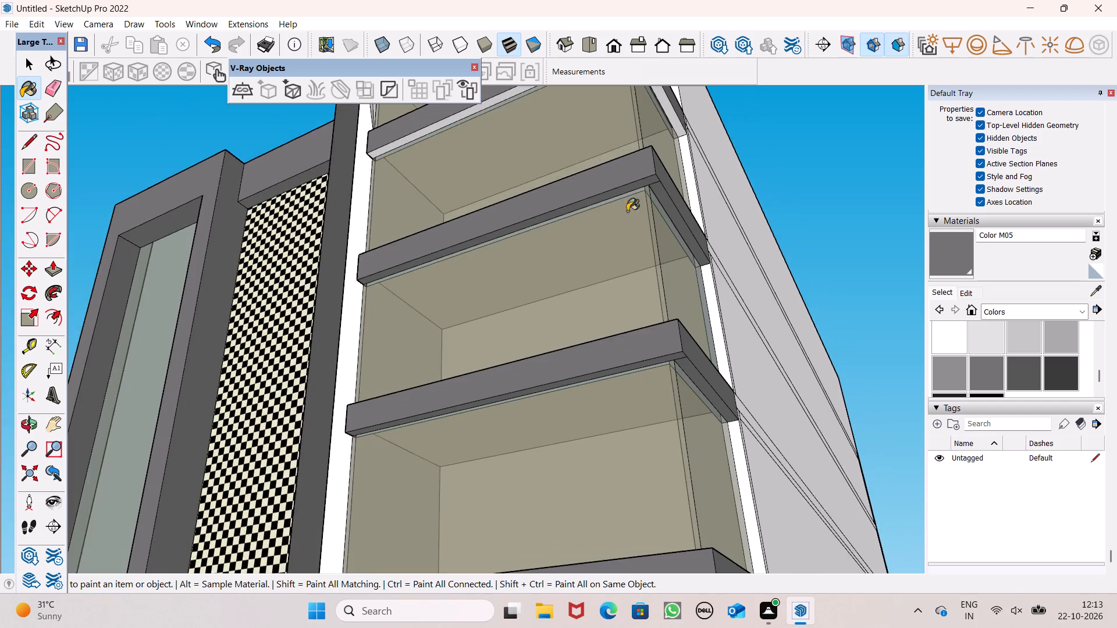
{"action": "scroll", "coordinate": [528, 187], "scroll_direction": "down", "scroll_amount": 7}
{"action": "scroll", "coordinate": [570, 93], "scroll_direction": "up", "scroll_amount": 7}
{"action": "scroll", "coordinate": [582, 144], "scroll_direction": "up", "scroll_amount": 8}
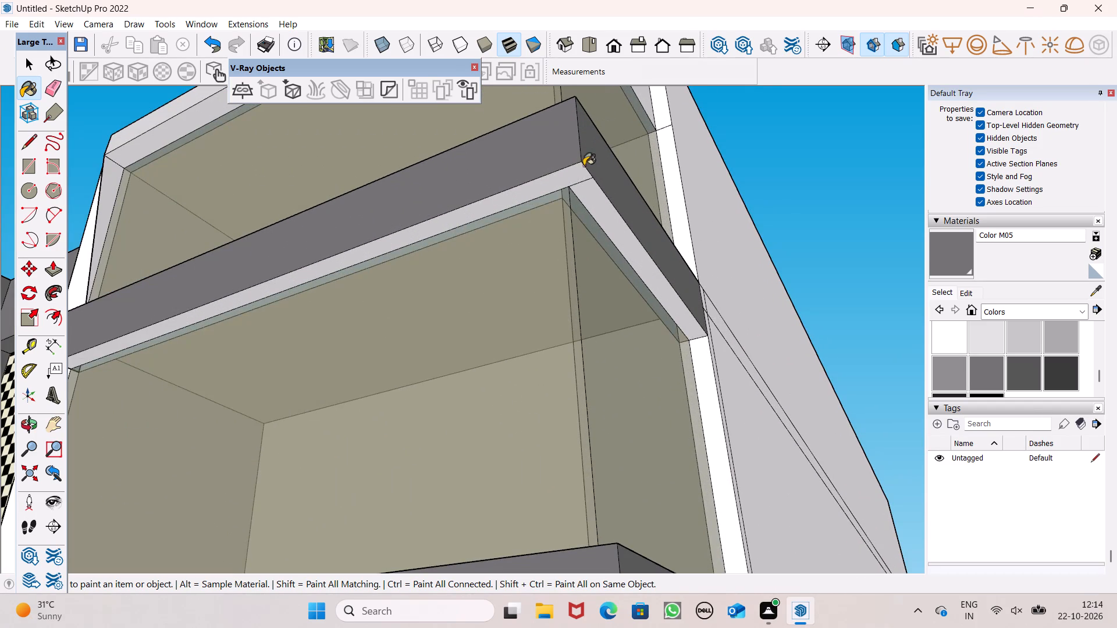
{"action": "left_click_drag", "start_coordinate": [568, 181], "coordinate": [577, 181]}
{"action": "left_click", "coordinate": [591, 197]}
Paint the front underside strip of the white cap above the top balcony with Color M05.
{"action": "scroll", "coordinate": [581, 244], "scroll_direction": "down", "scroll_amount": 15}
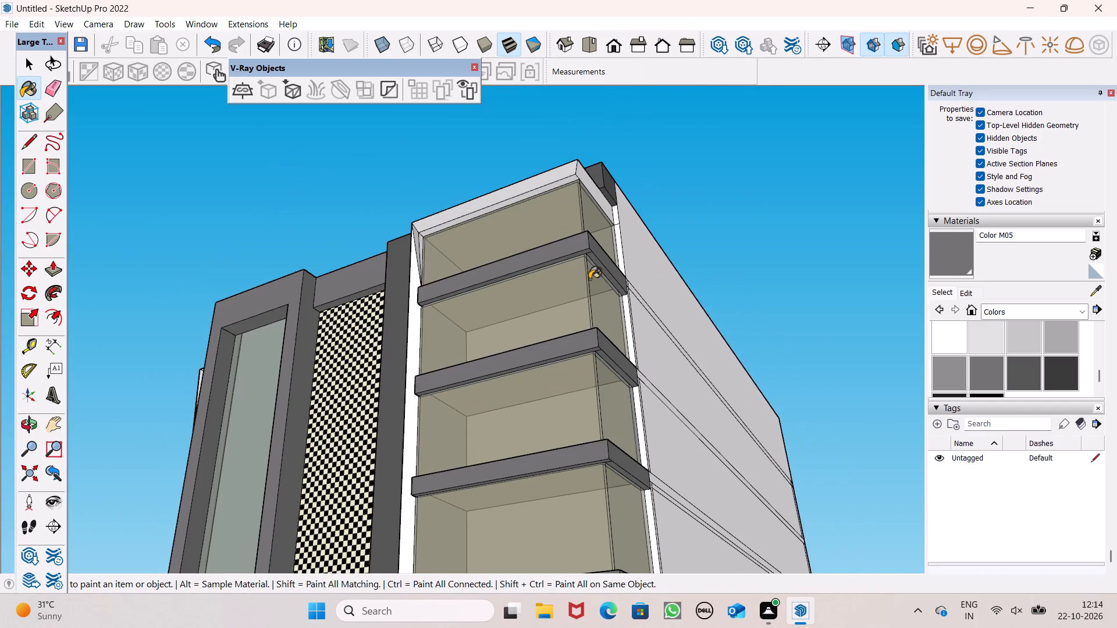
{"action": "scroll", "coordinate": [589, 279], "scroll_direction": "down", "scroll_amount": 3}
{"action": "middle_click_drag", "start_coordinate": [597, 281], "coordinate": [514, 446]}
{"action": "scroll", "coordinate": [539, 297], "scroll_direction": "down", "scroll_amount": 5}
{"action": "middle_click_drag", "start_coordinate": [552, 369], "coordinate": [496, 515]}
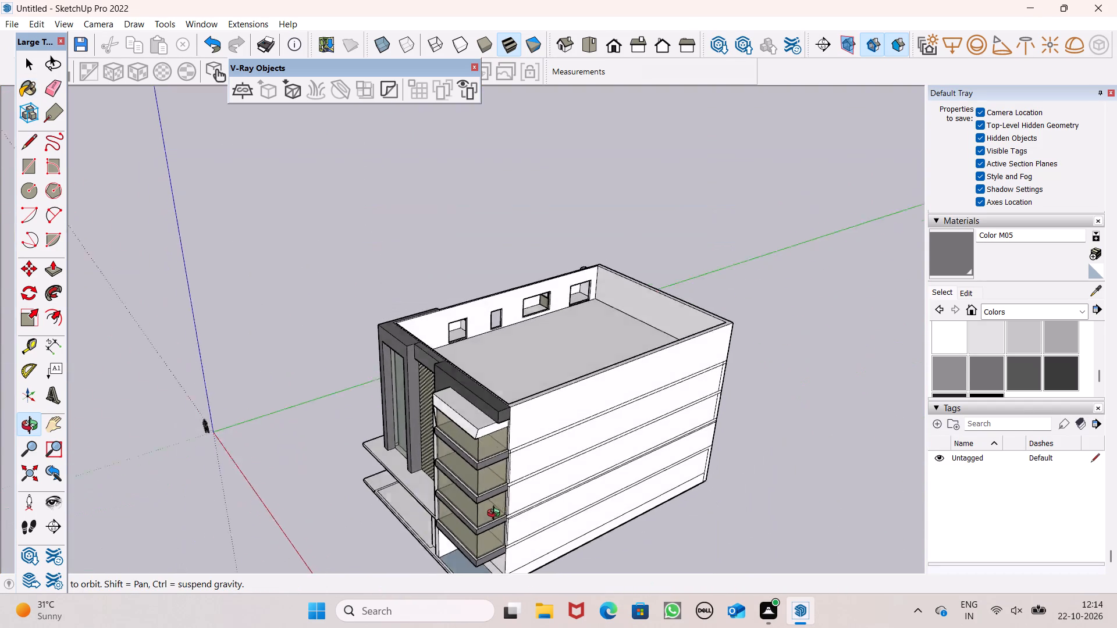
{"action": "middle_click_drag", "start_coordinate": [496, 515], "coordinate": [609, 254]}
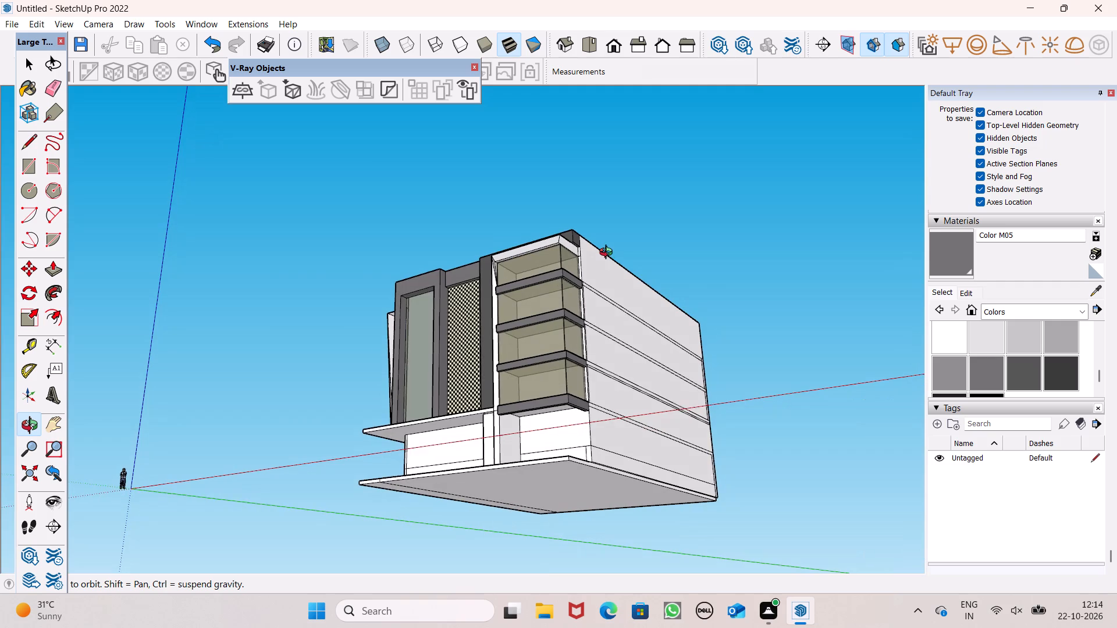
{"action": "middle_click_drag", "start_coordinate": [609, 254], "coordinate": [617, 199]}
{"action": "scroll", "coordinate": [521, 202], "scroll_direction": "up", "scroll_amount": 3}
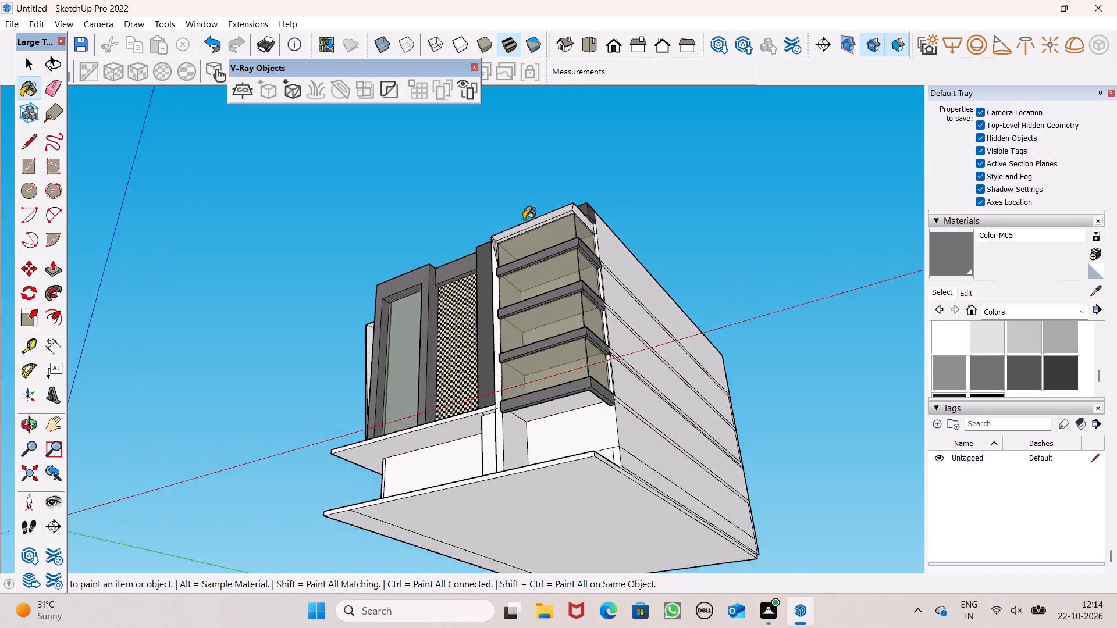
{"action": "scroll", "coordinate": [524, 219], "scroll_direction": "up", "scroll_amount": 17}
{"action": "left_click", "coordinate": [579, 163]}
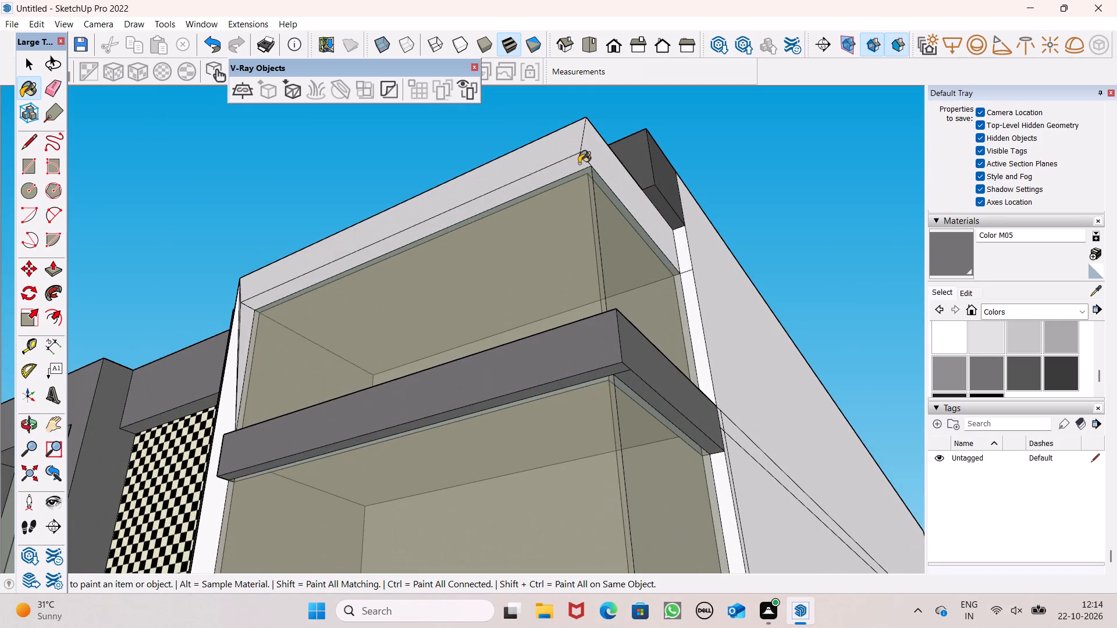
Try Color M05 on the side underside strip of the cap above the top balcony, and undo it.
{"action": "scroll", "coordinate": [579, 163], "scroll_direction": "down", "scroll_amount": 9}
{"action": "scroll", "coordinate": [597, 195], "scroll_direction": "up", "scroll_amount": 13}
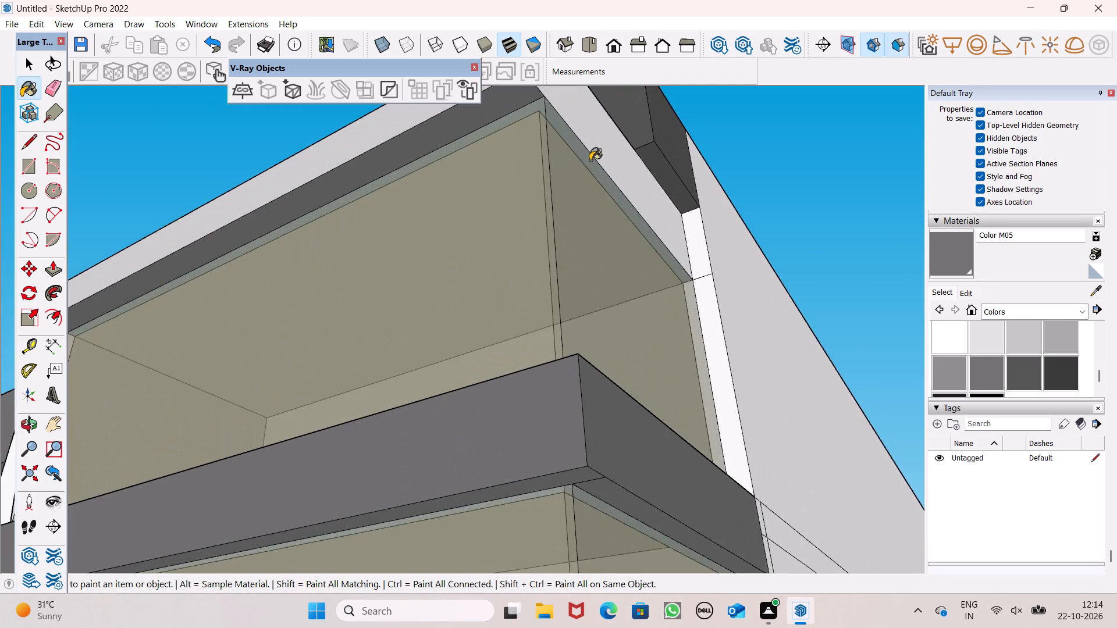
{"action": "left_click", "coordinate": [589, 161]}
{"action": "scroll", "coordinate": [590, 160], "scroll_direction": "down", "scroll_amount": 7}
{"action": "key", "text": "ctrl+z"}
Examine the grey balcony bands against the rest of the façade from the corner and the front.
{"action": "scroll", "coordinate": [592, 199], "scroll_direction": "down", "scroll_amount": 4, "text": "ctrl"}
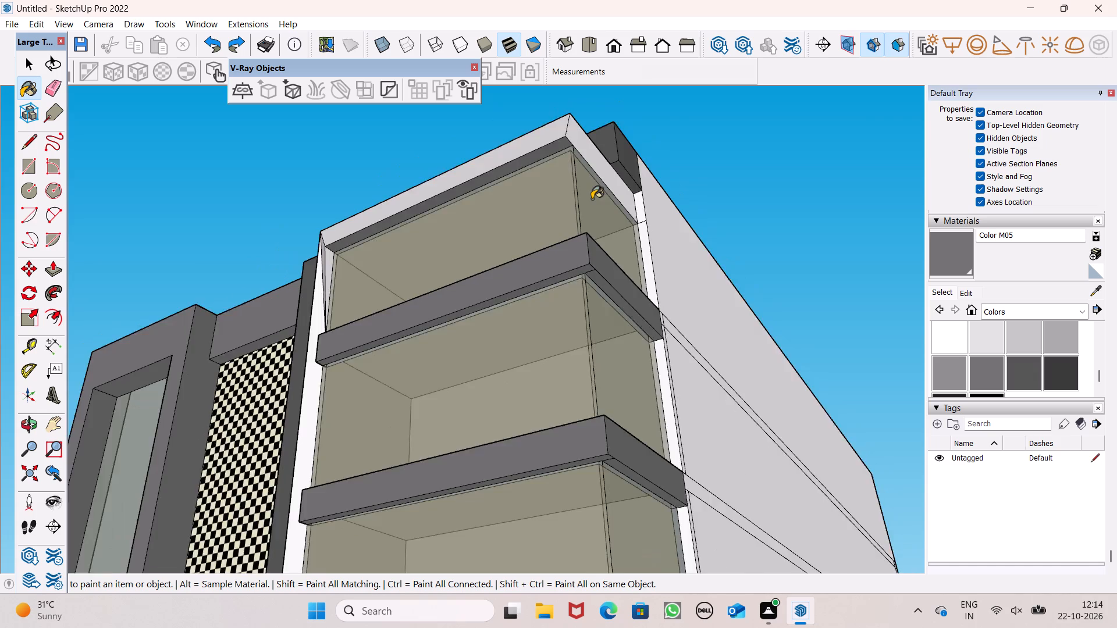
{"action": "scroll", "coordinate": [592, 199], "scroll_direction": "down", "scroll_amount": 3, "text": "ctrl"}
{"action": "scroll", "coordinate": [593, 185], "scroll_direction": "down", "scroll_amount": 12}
{"action": "middle_click_drag", "start_coordinate": [616, 226], "coordinate": [627, 448]}
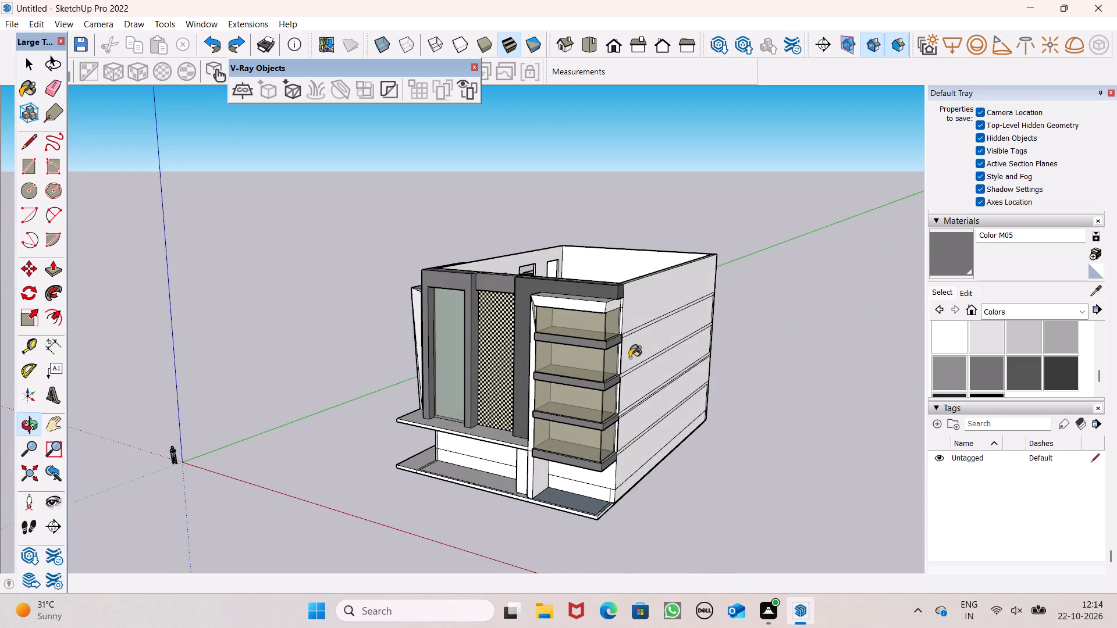
{"action": "scroll", "coordinate": [629, 358], "scroll_direction": "down", "scroll_amount": 5}
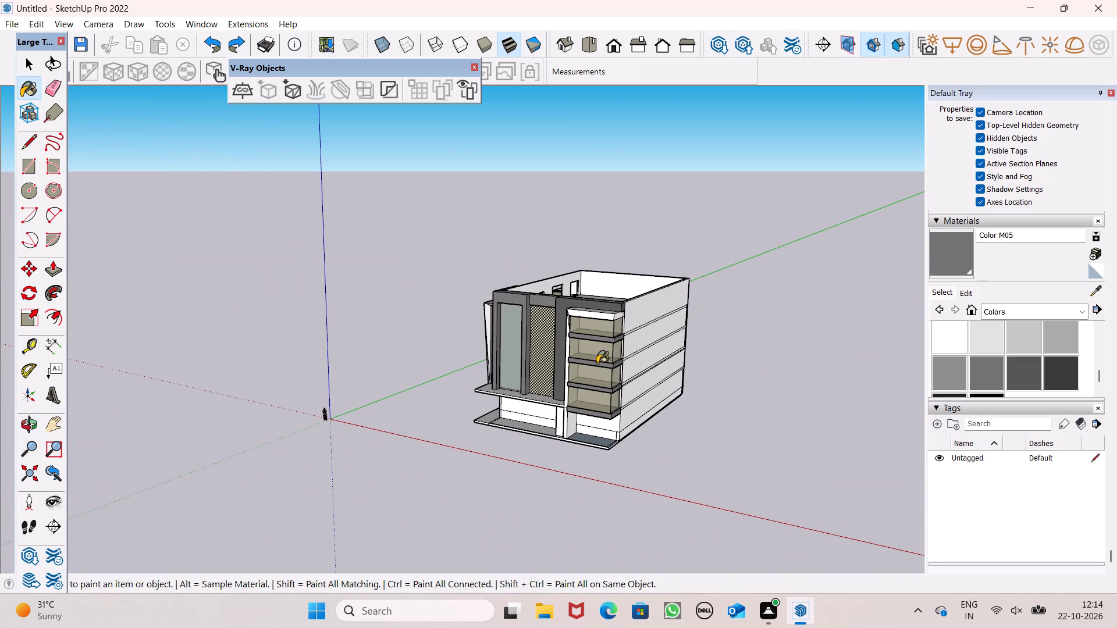
{"action": "middle_click_drag", "start_coordinate": [485, 417], "coordinate": [661, 420]}
{"action": "key", "text": "space"}
{"action": "scroll", "coordinate": [676, 408], "scroll_direction": "up", "scroll_amount": 2}
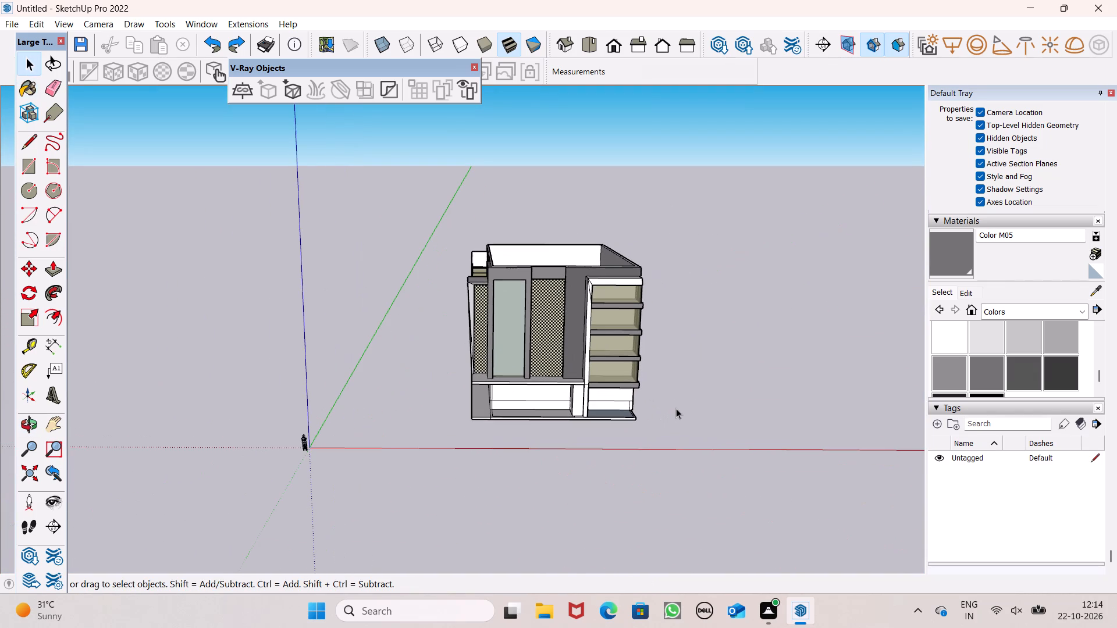
{"action": "scroll", "coordinate": [642, 341], "scroll_direction": "down", "scroll_amount": 2}
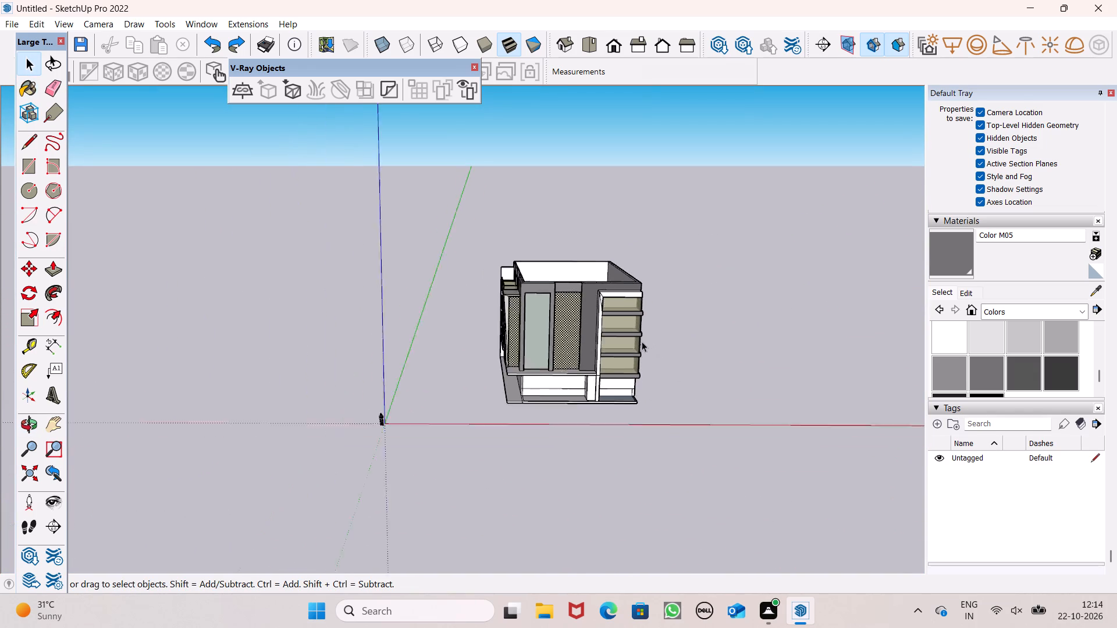
{"action": "scroll", "coordinate": [642, 341], "scroll_direction": "down", "scroll_amount": 2}
{"action": "scroll", "coordinate": [562, 388], "scroll_direction": "up", "scroll_amount": 1}
{"action": "middle_click_drag", "start_coordinate": [562, 388], "coordinate": [934, 380]}
{"action": "middle_click_drag", "start_coordinate": [382, 323], "coordinate": [0, 323]}
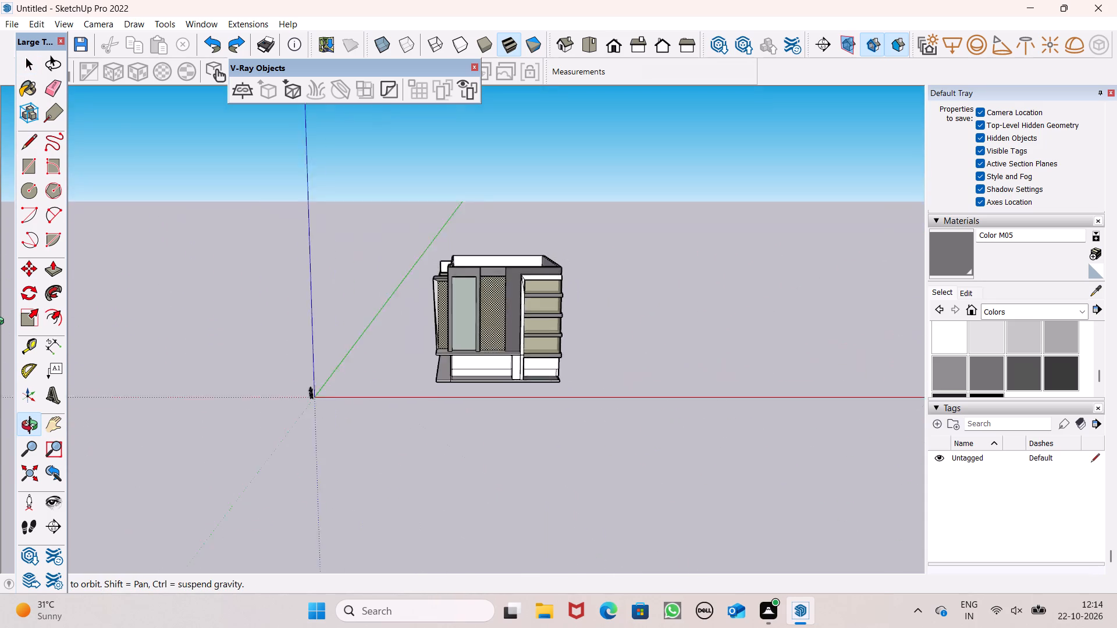
{"action": "middle_click_drag", "start_coordinate": [0, 323], "coordinate": [0, 344]}
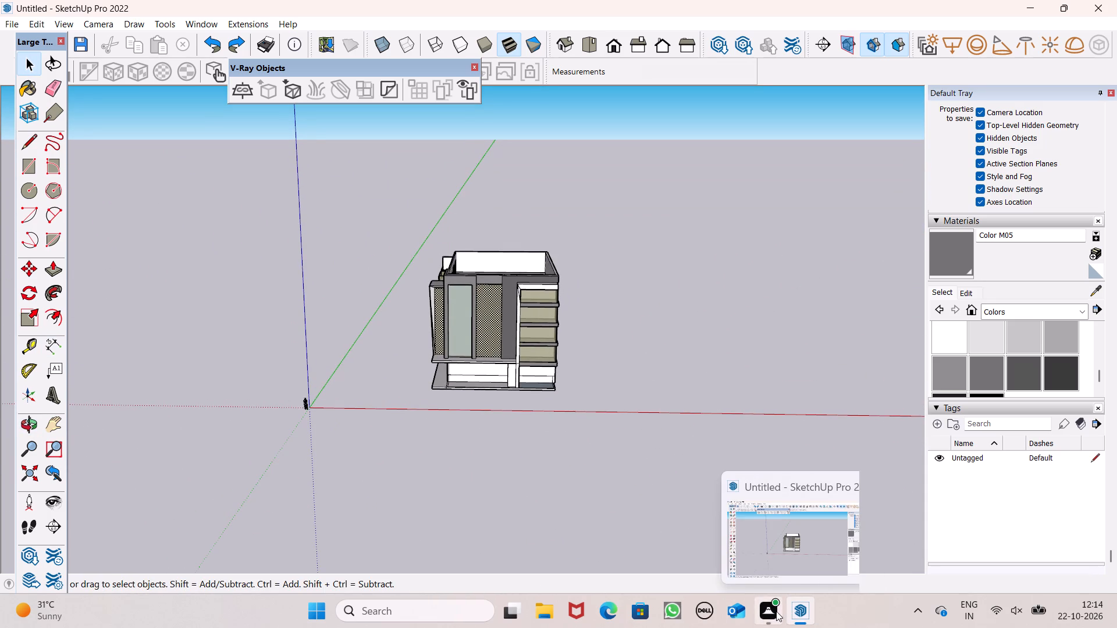
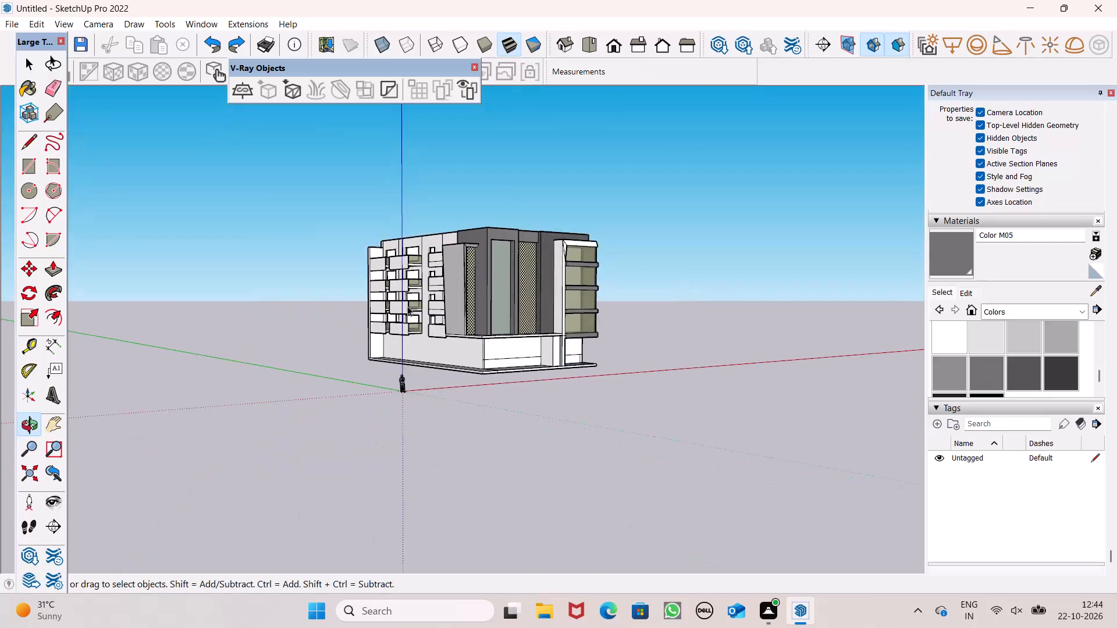
Examine the balcony facade and the side walls of the building from several angles.
{"action": "scroll", "coordinate": [407, 306], "scroll_direction": "up", "scroll_amount": 7}
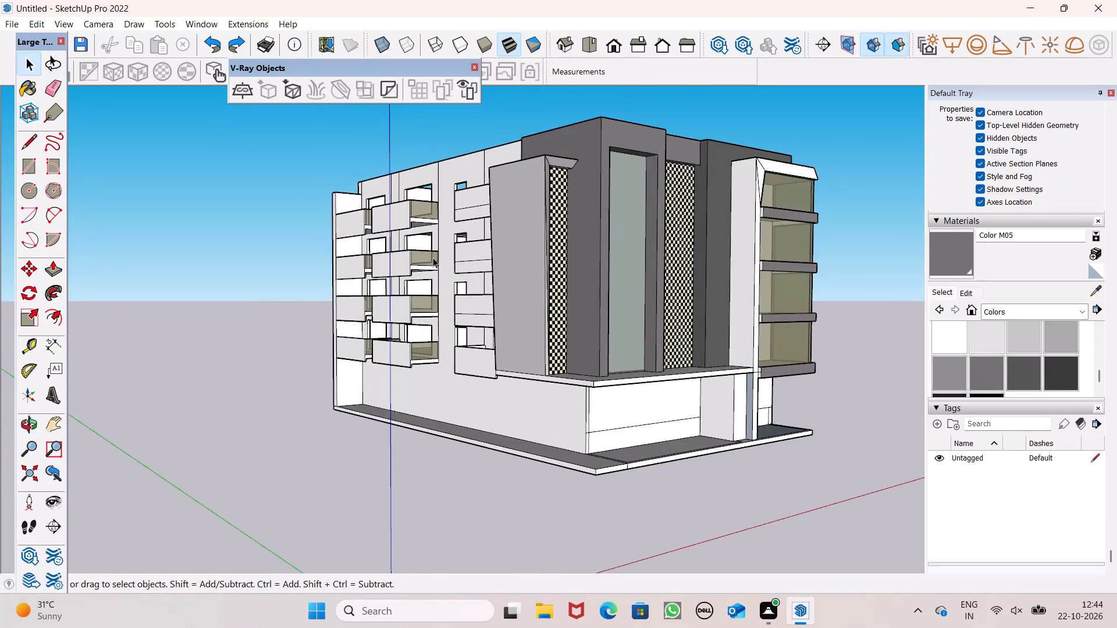
{"action": "middle_click_drag", "start_coordinate": [439, 258], "coordinate": [636, 270]}
{"action": "scroll", "coordinate": [538, 246], "scroll_direction": "up", "scroll_amount": 5}
{"action": "scroll", "coordinate": [469, 284], "scroll_direction": "up", "scroll_amount": 6}
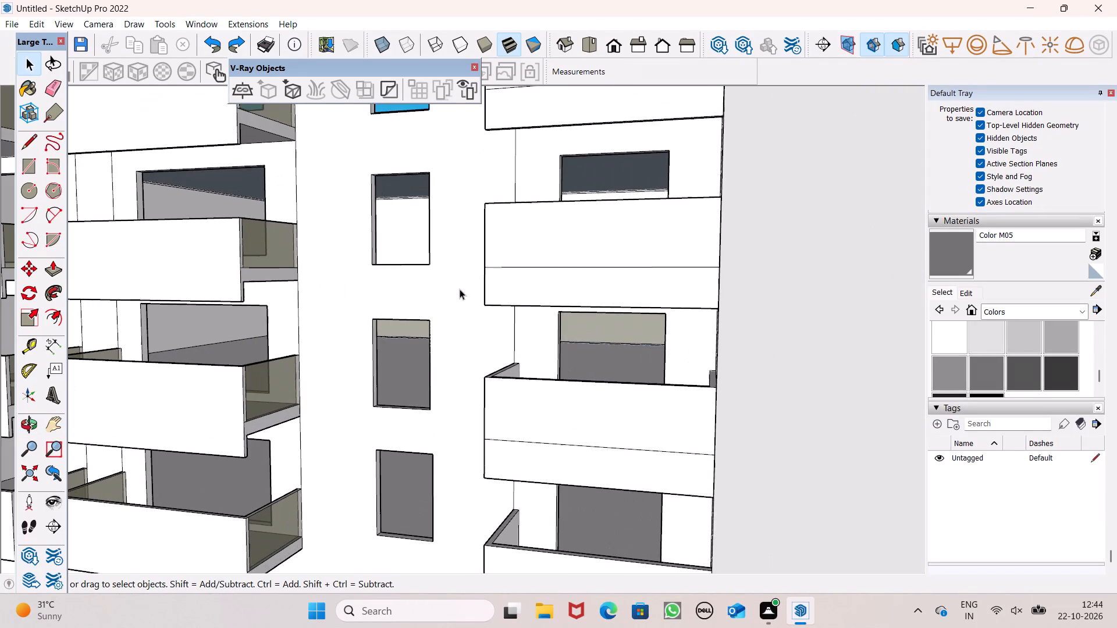
{"action": "middle_click_drag", "start_coordinate": [477, 309], "coordinate": [819, 327]}
{"action": "scroll", "coordinate": [733, 295], "scroll_direction": "down", "scroll_amount": 7}
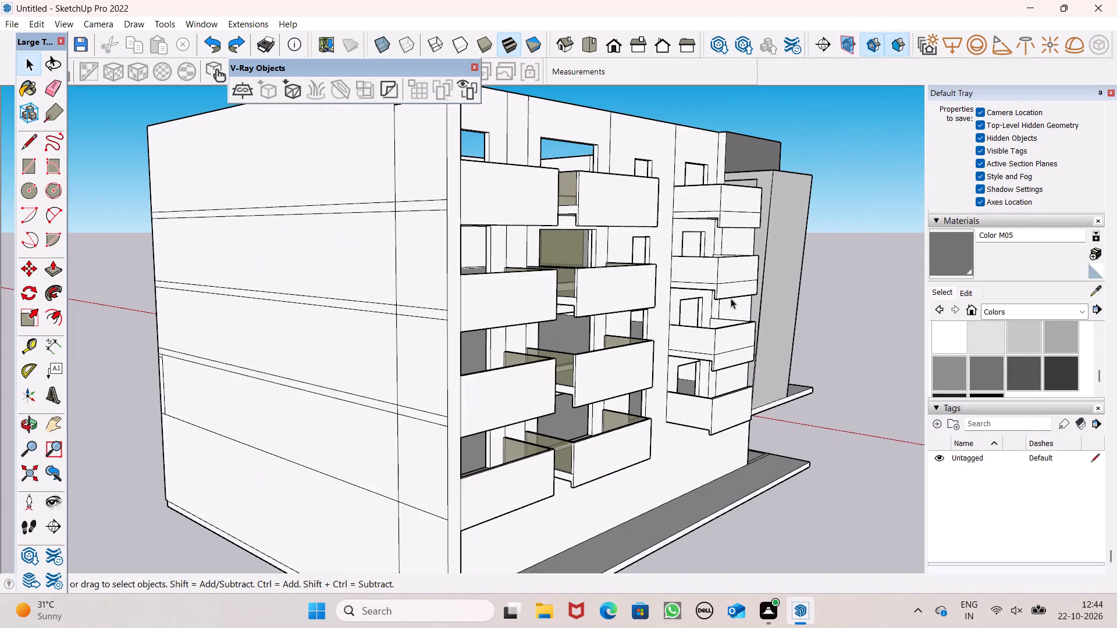
{"action": "middle_click_drag", "start_coordinate": [663, 306], "coordinate": [549, 387]}
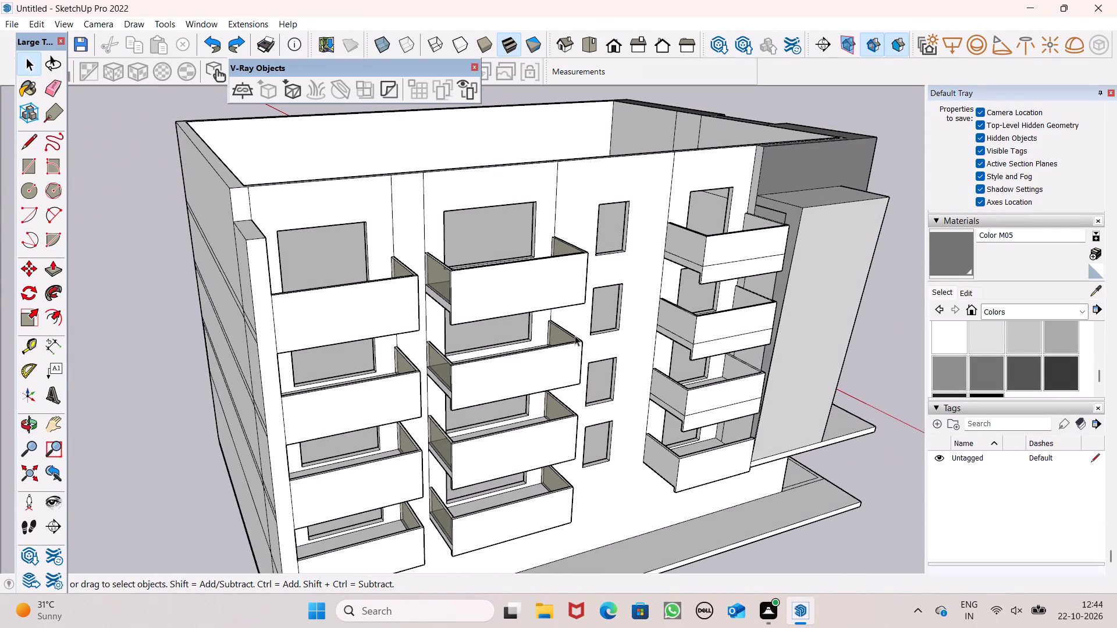
{"action": "scroll", "coordinate": [579, 332], "scroll_direction": "down", "scroll_amount": 1}
{"action": "scroll", "coordinate": [564, 348], "scroll_direction": "up", "scroll_amount": 2}
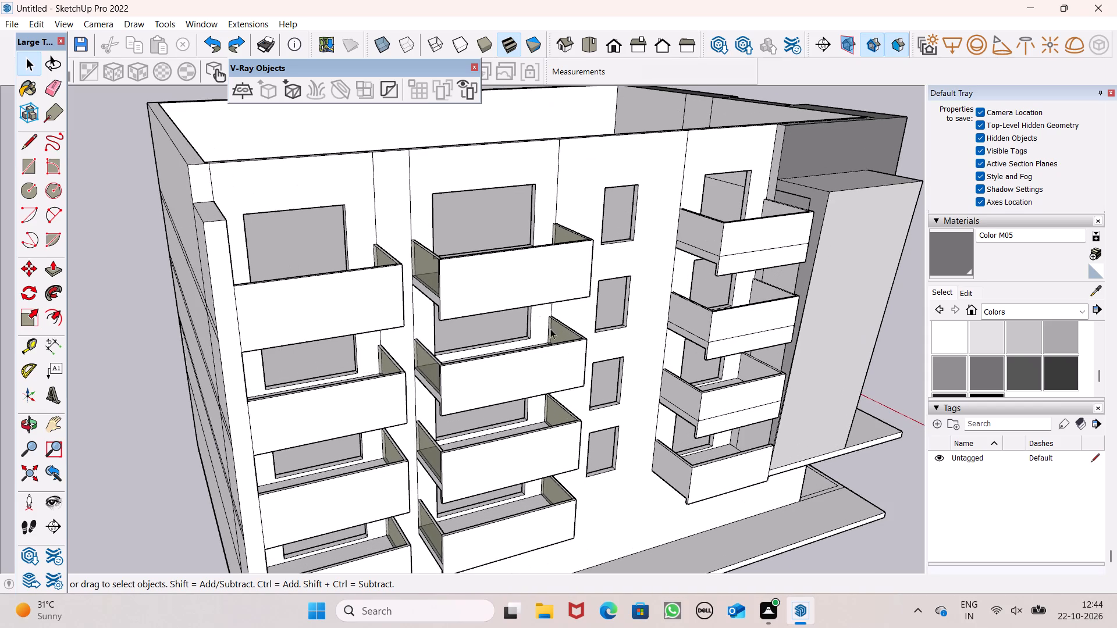
{"action": "scroll", "coordinate": [535, 301], "scroll_direction": "down", "scroll_amount": 1}
{"action": "middle_click_drag", "start_coordinate": [543, 325], "coordinate": [265, 323]}
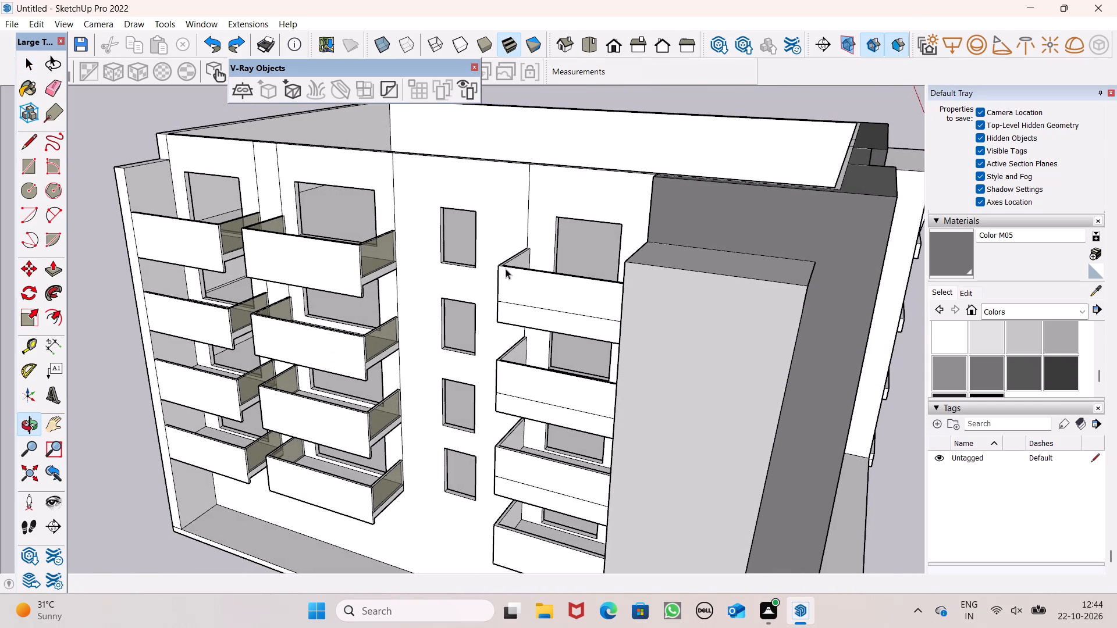
{"action": "scroll", "coordinate": [634, 261], "scroll_direction": "down", "scroll_amount": 2}
{"action": "middle_click_drag", "start_coordinate": [613, 325], "coordinate": [675, 254]}
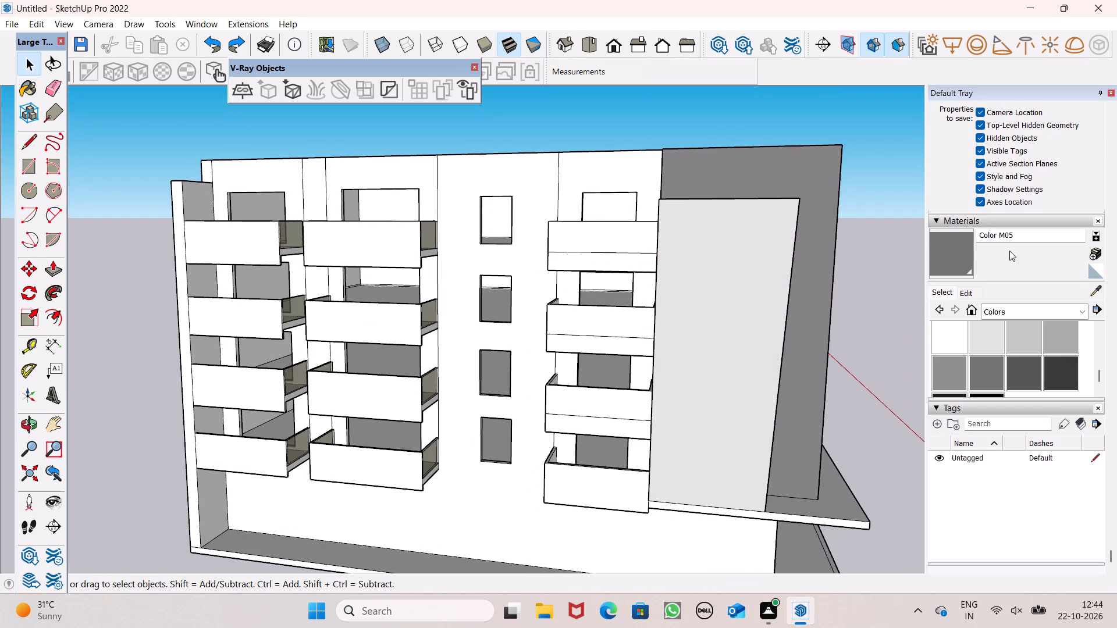
Paint all five inner face segments of the projecting end wall beside the balconies with Wood Bamboo from the Wood collection.
{"action": "left_click", "coordinate": [1027, 313]}
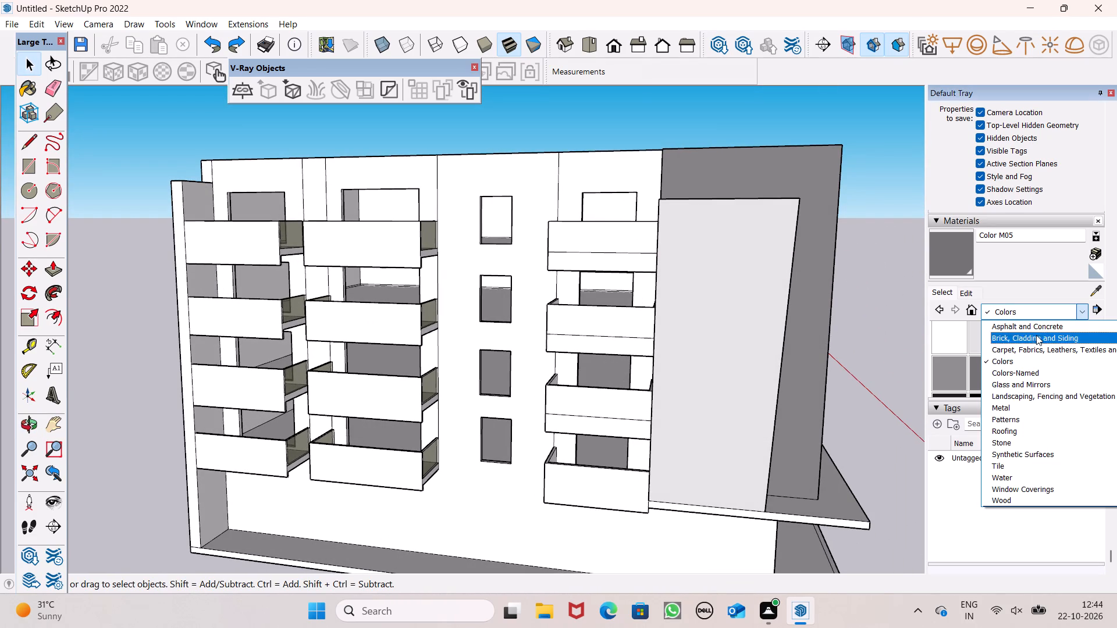
{"action": "left_click", "coordinate": [1035, 501]}
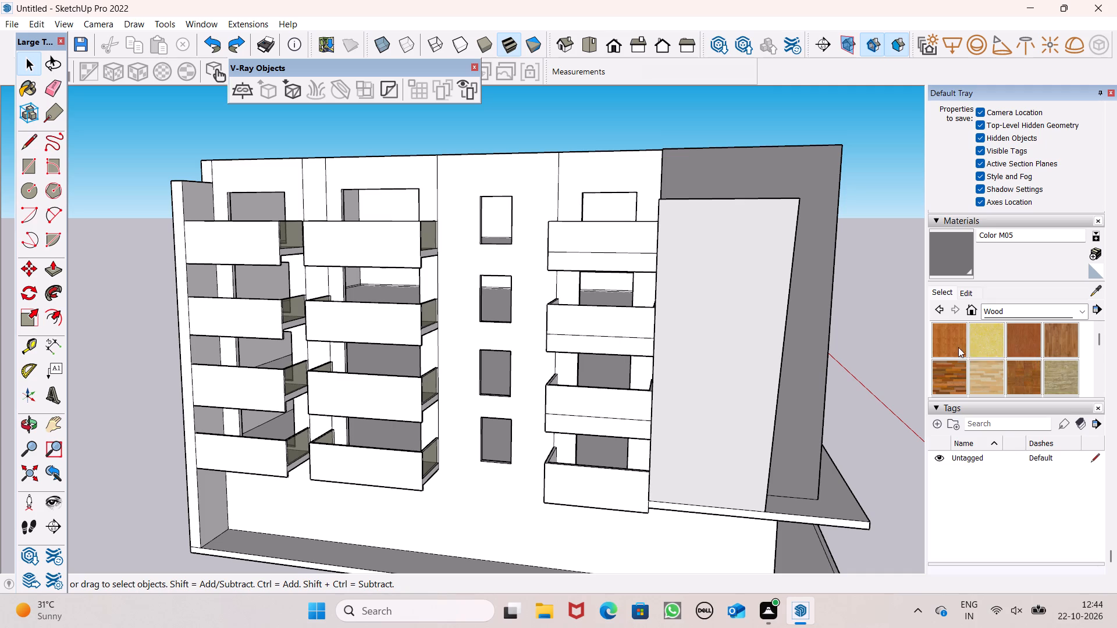
{"action": "left_click", "coordinate": [947, 345]}
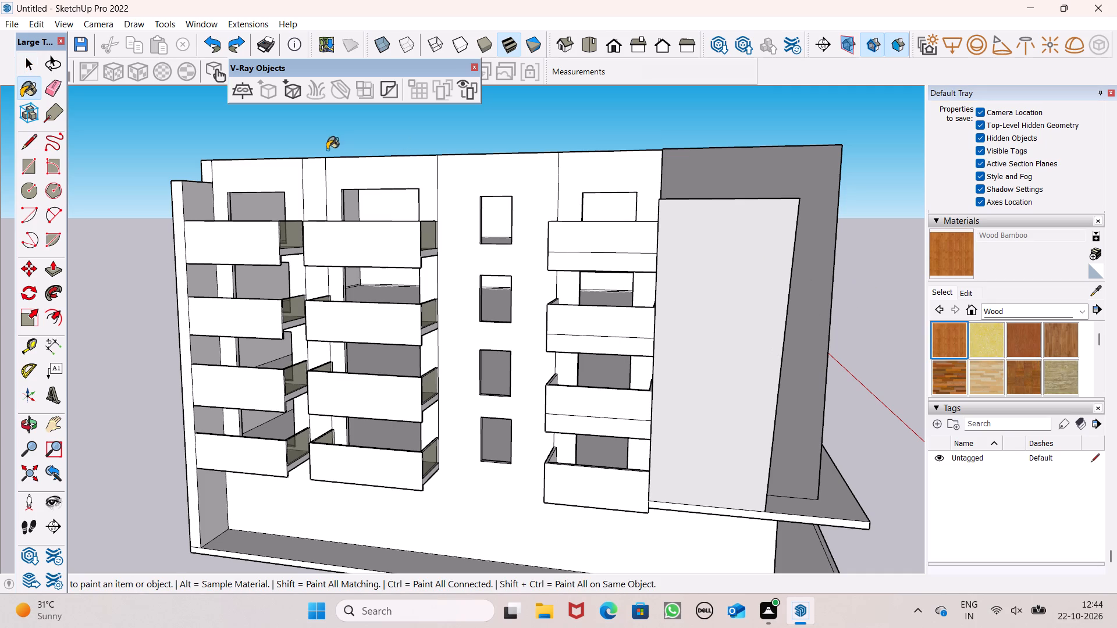
{"action": "scroll", "coordinate": [185, 234], "scroll_direction": "up", "scroll_amount": 5}
{"action": "left_click", "coordinate": [198, 205]}
{"action": "scroll", "coordinate": [202, 322], "scroll_direction": "up", "scroll_amount": 5}
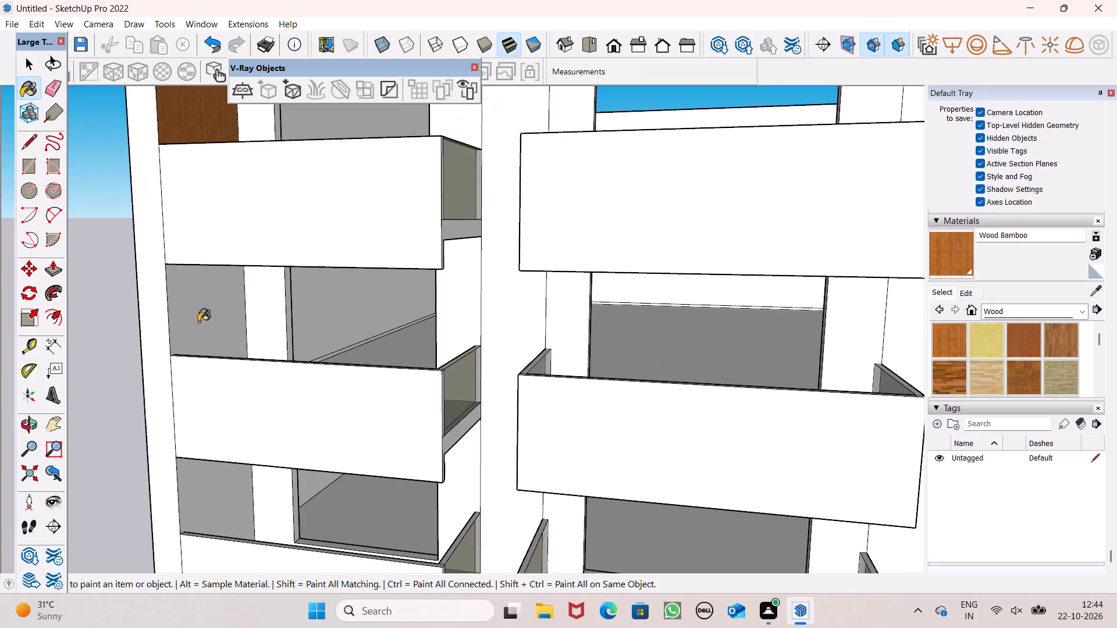
{"action": "left_click", "coordinate": [198, 322]}
{"action": "scroll", "coordinate": [202, 291], "scroll_direction": "down", "scroll_amount": 6}
{"action": "scroll", "coordinate": [193, 406], "scroll_direction": "up", "scroll_amount": 7}
{"action": "left_click", "coordinate": [193, 406]}
{"action": "scroll", "coordinate": [219, 392], "scroll_direction": "down", "scroll_amount": 4}
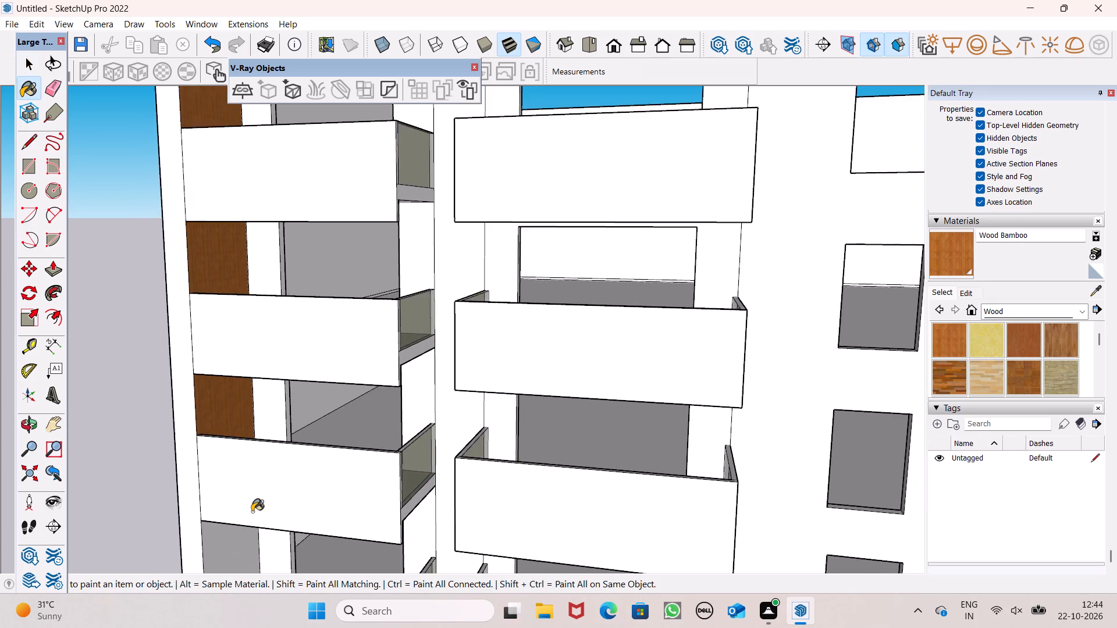
{"action": "scroll", "coordinate": [252, 520], "scroll_direction": "up", "scroll_amount": 5}
{"action": "left_click_drag", "start_coordinate": [208, 558], "coordinate": [206, 552]}
{"action": "scroll", "coordinate": [327, 261], "scroll_direction": "down", "scroll_amount": 8}
{"action": "middle_click_drag", "start_coordinate": [346, 440], "coordinate": [187, 243]}
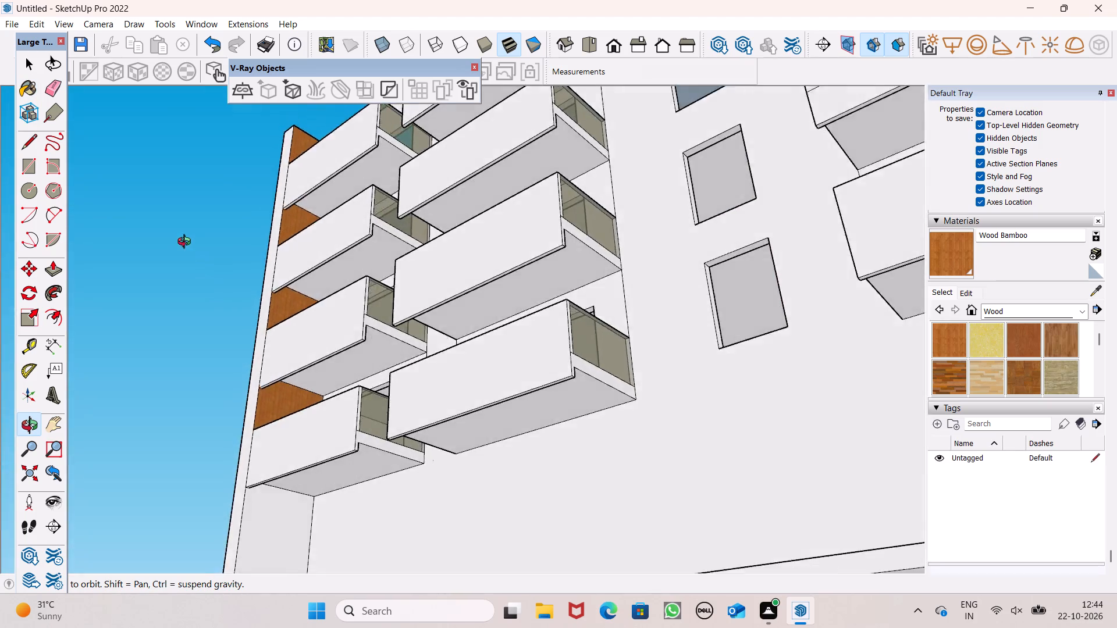
{"action": "middle_click_drag", "start_coordinate": [187, 243], "coordinate": [122, 261]}
{"action": "scroll", "coordinate": [403, 351], "scroll_direction": "down", "scroll_amount": 3}
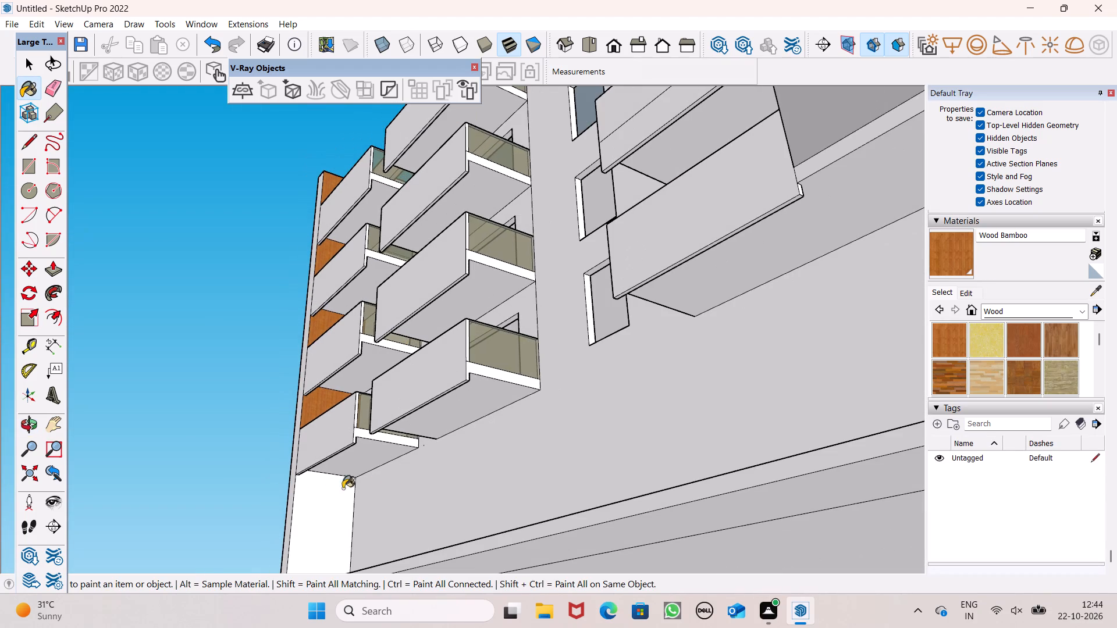
{"action": "left_click", "coordinate": [319, 502]}
Paint the undersides of the upper two floors' balconies in the two columns nearest the end wall with Wood Bamboo.
{"action": "scroll", "coordinate": [355, 467], "scroll_direction": "down", "scroll_amount": 5}
{"action": "middle_click_drag", "start_coordinate": [394, 495], "coordinate": [723, 627]}
{"action": "scroll", "coordinate": [454, 395], "scroll_direction": "down", "scroll_amount": 1}
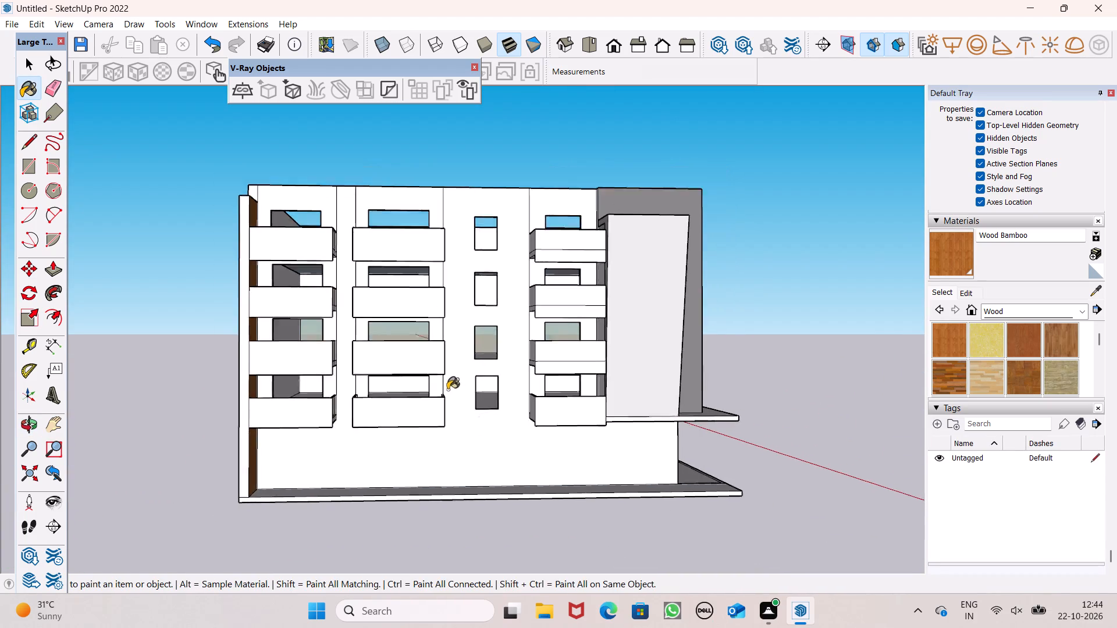
{"action": "scroll", "coordinate": [447, 390], "scroll_direction": "down", "scroll_amount": 2}
{"action": "middle_click_drag", "start_coordinate": [384, 328], "coordinate": [315, 157]}
{"action": "scroll", "coordinate": [315, 157], "scroll_direction": "up", "scroll_amount": 2}
{"action": "scroll", "coordinate": [354, 273], "scroll_direction": "up", "scroll_amount": 11}
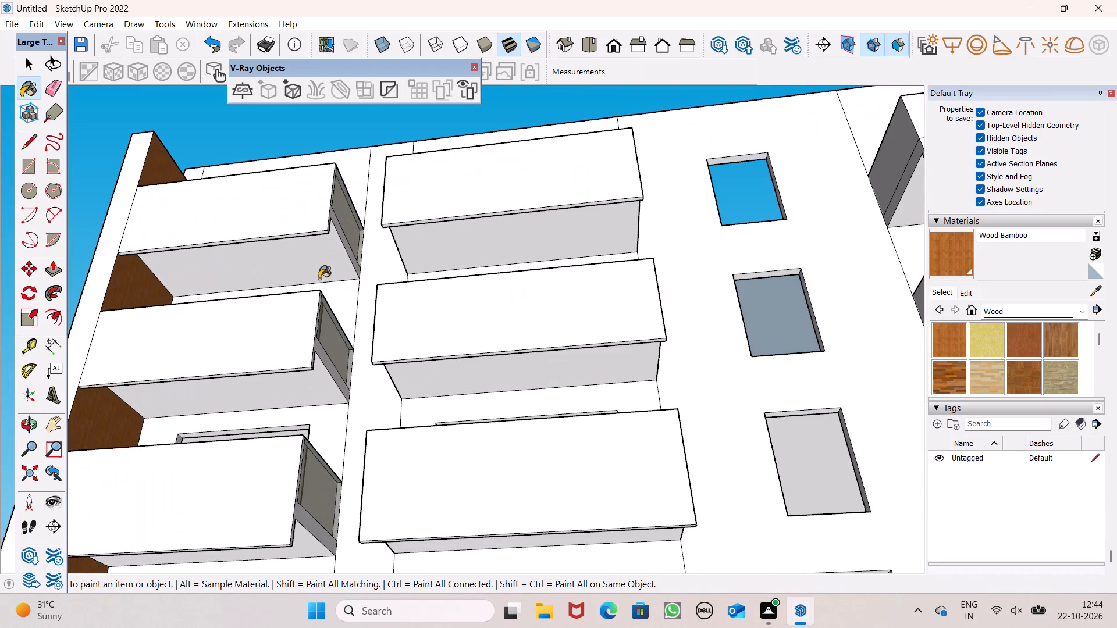
{"action": "left_click", "coordinate": [318, 263]}
{"action": "left_click", "coordinate": [458, 244]}
{"action": "scroll", "coordinate": [511, 412], "scroll_direction": "up", "scroll_amount": 6}
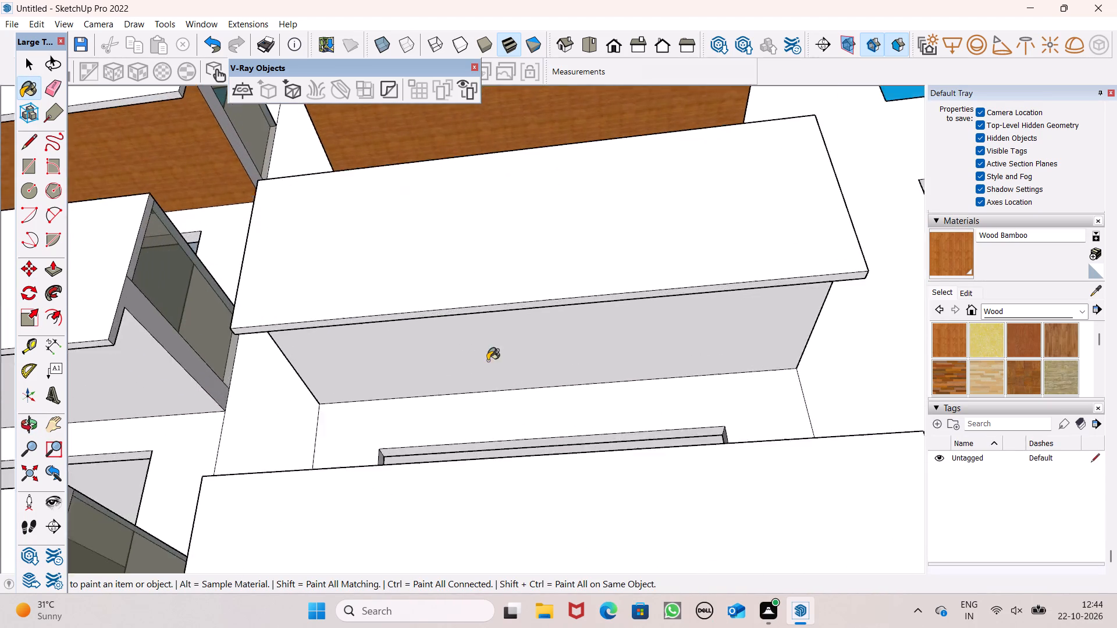
{"action": "middle_click_drag", "start_coordinate": [487, 361], "coordinate": [460, 283]}
{"action": "left_click", "coordinate": [439, 285]}
{"action": "left_click", "coordinate": [126, 367]}
Paint the undersides of the lower two floors' balconies in the same two columns with Wood Bamboo.
{"action": "scroll", "coordinate": [303, 241], "scroll_direction": "down", "scroll_amount": 8}
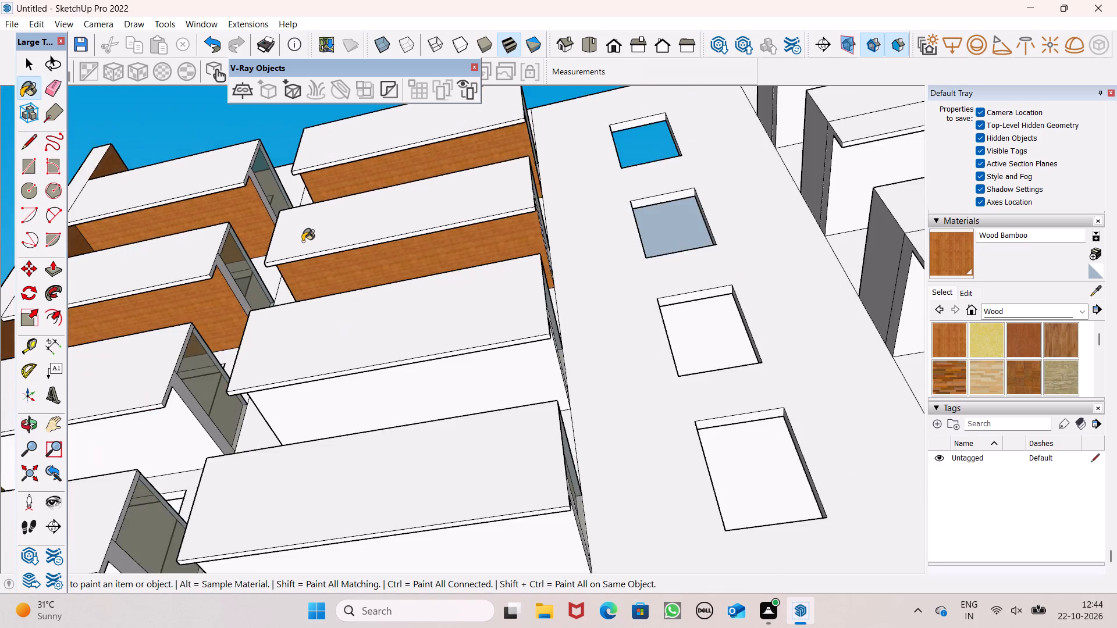
{"action": "scroll", "coordinate": [303, 241], "scroll_direction": "down", "scroll_amount": 5}
{"action": "scroll", "coordinate": [328, 359], "scroll_direction": "up", "scroll_amount": 5}
{"action": "left_click", "coordinate": [323, 319]}
{"action": "left_click", "coordinate": [161, 347]}
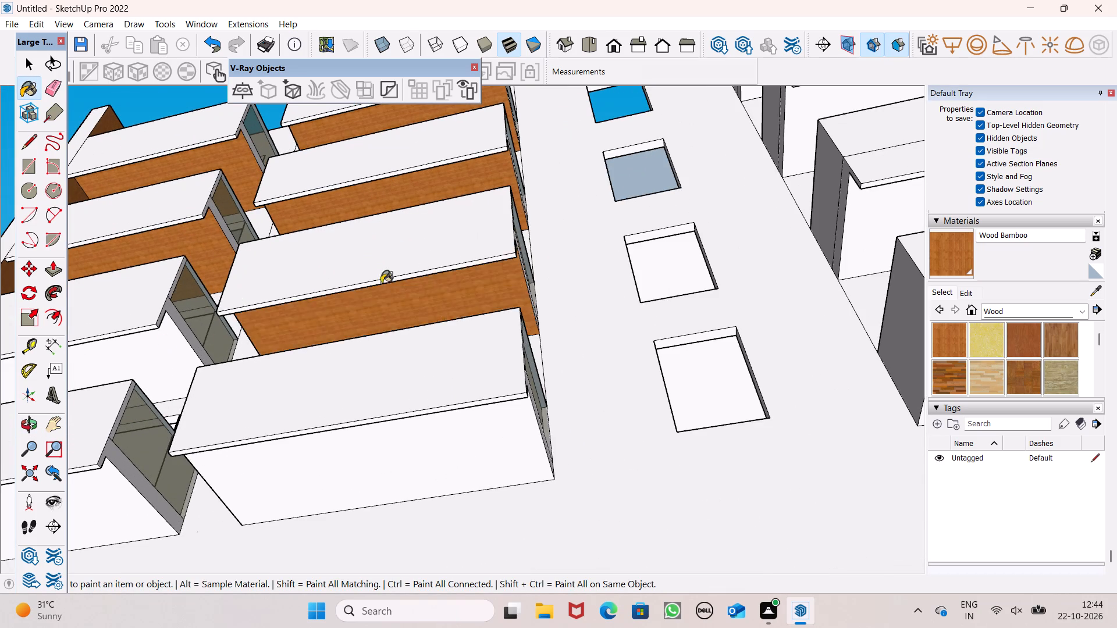
{"action": "scroll", "coordinate": [406, 270], "scroll_direction": "down", "scroll_amount": 6}
{"action": "scroll", "coordinate": [312, 380], "scroll_direction": "up", "scroll_amount": 3}
{"action": "left_click", "coordinate": [371, 380]}
{"action": "left_click", "coordinate": [209, 423]}
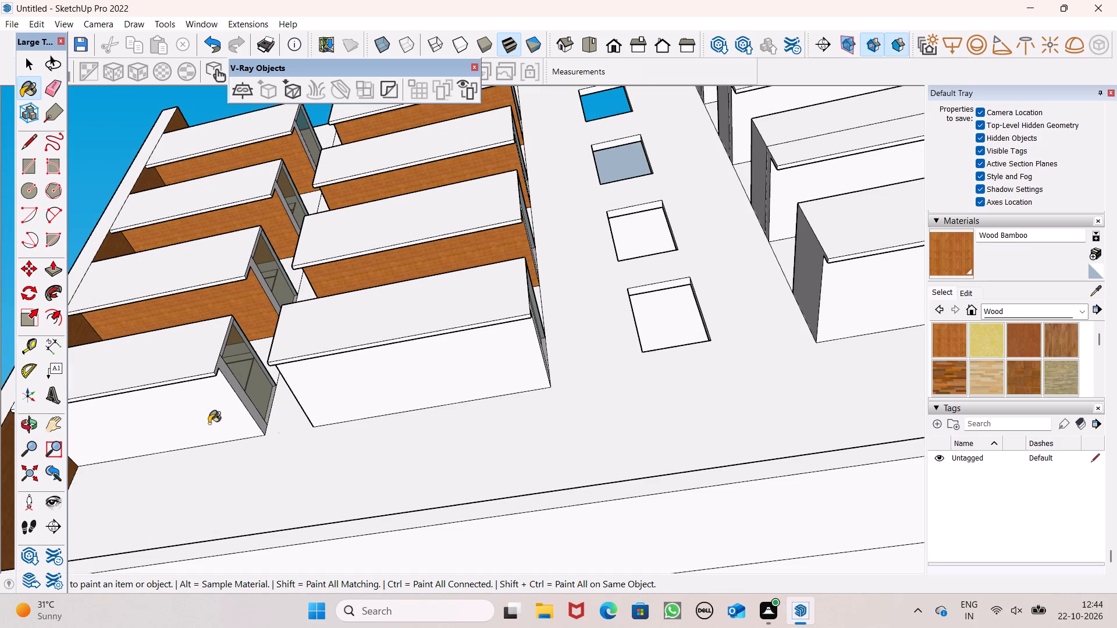
Paint the canopy slab's underside and the undersides of the three upper balconies in the third column with Wood Bamboo.
{"action": "scroll", "coordinate": [243, 341], "scroll_direction": "down", "scroll_amount": 8}
{"action": "scroll", "coordinate": [501, 263], "scroll_direction": "down", "scroll_amount": 1}
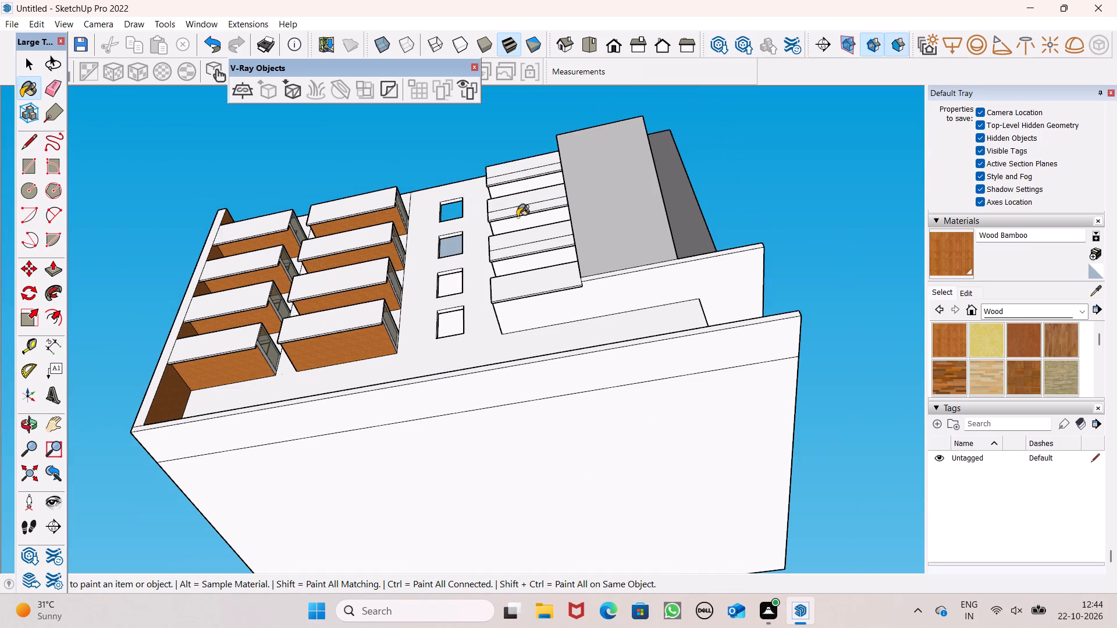
{"action": "scroll", "coordinate": [627, 269], "scroll_direction": "up", "scroll_amount": 4}
{"action": "left_click", "coordinate": [649, 284]}
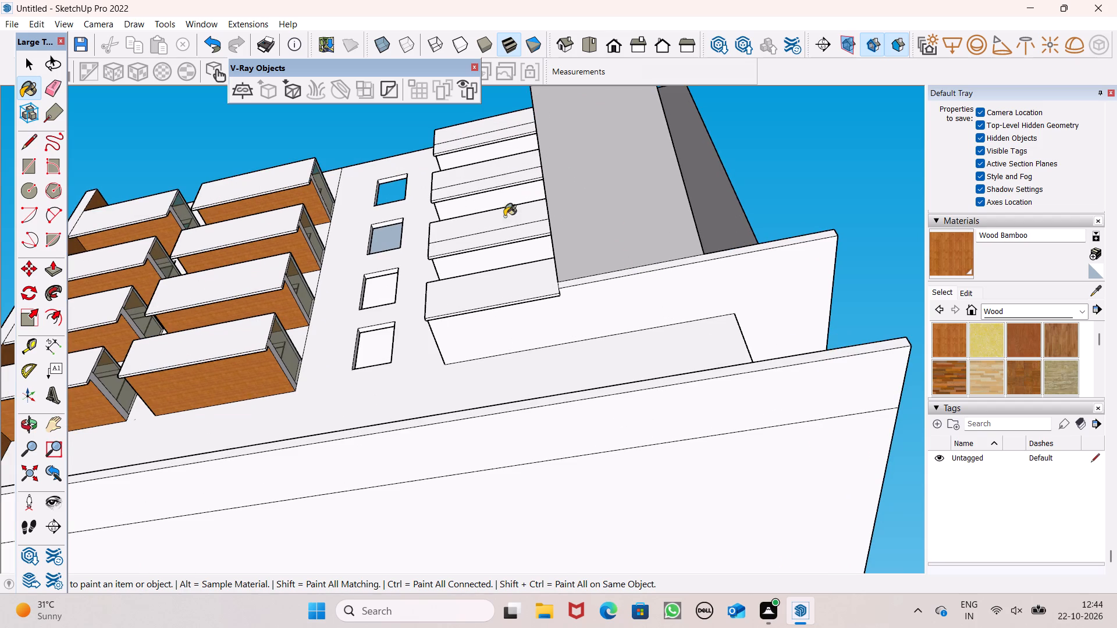
{"action": "scroll", "coordinate": [502, 240], "scroll_direction": "up", "scroll_amount": 5}
{"action": "left_click", "coordinate": [499, 254]}
{"action": "scroll", "coordinate": [461, 178], "scroll_direction": "up", "scroll_amount": 4}
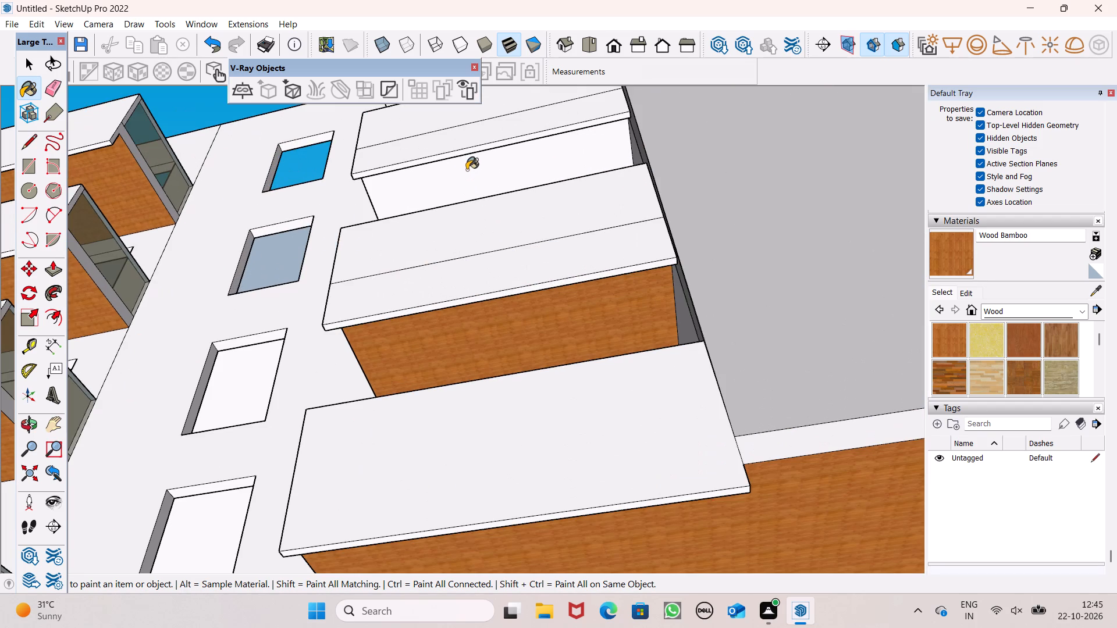
{"action": "left_click", "coordinate": [467, 170]}
{"action": "scroll", "coordinate": [490, 274], "scroll_direction": "down", "scroll_amount": 7}
{"action": "scroll", "coordinate": [467, 156], "scroll_direction": "up", "scroll_amount": 6}
{"action": "left_click", "coordinate": [478, 144]}
Inspect the wood finish on the balconies, canopy and end wall from below and around the building.
{"action": "scroll", "coordinate": [581, 267], "scroll_direction": "down", "scroll_amount": 5}
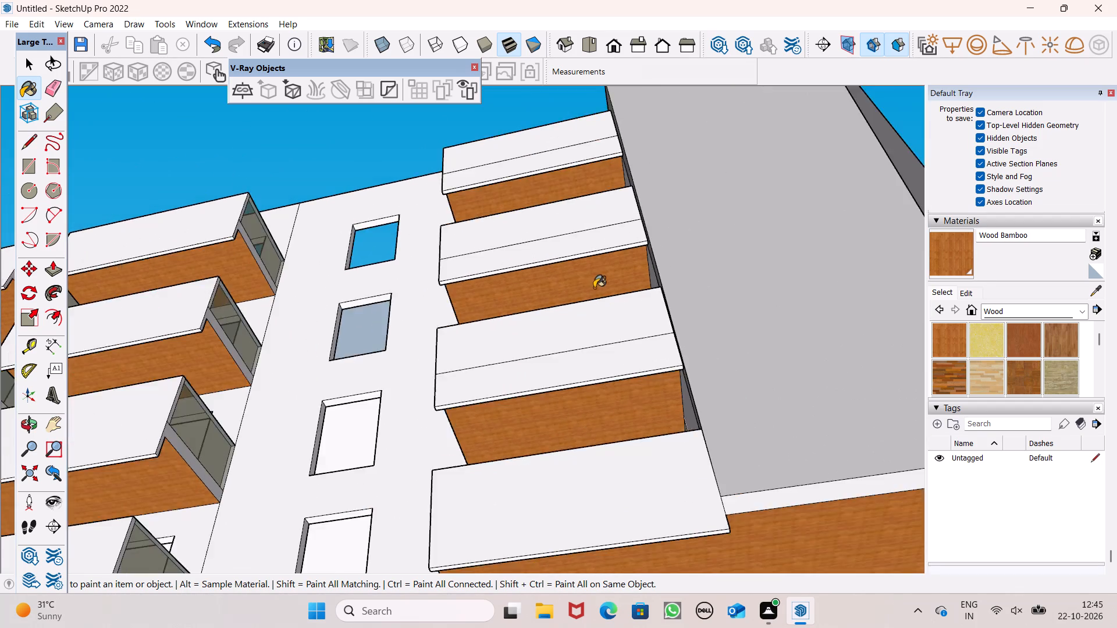
{"action": "scroll", "coordinate": [594, 288], "scroll_direction": "down", "scroll_amount": 11}
{"action": "scroll", "coordinate": [616, 361], "scroll_direction": "up", "scroll_amount": 1}
{"action": "middle_click_drag", "start_coordinate": [614, 397], "coordinate": [319, 460]}
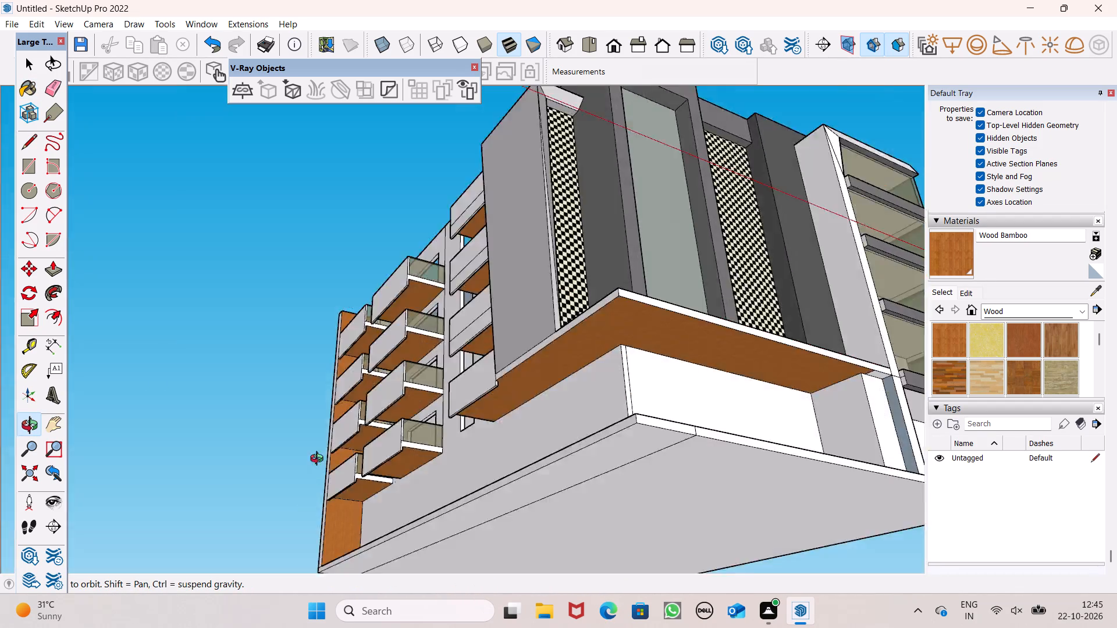
{"action": "middle_click_drag", "start_coordinate": [319, 460], "coordinate": [263, 434]}
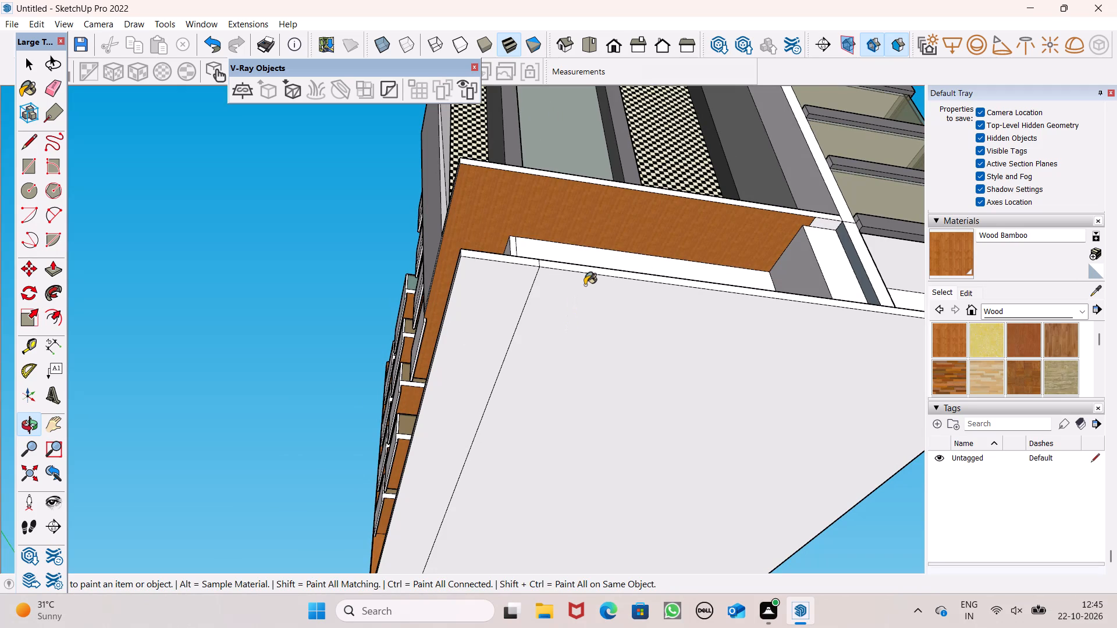
{"action": "middle_click_drag", "start_coordinate": [607, 312], "coordinate": [568, 486]}
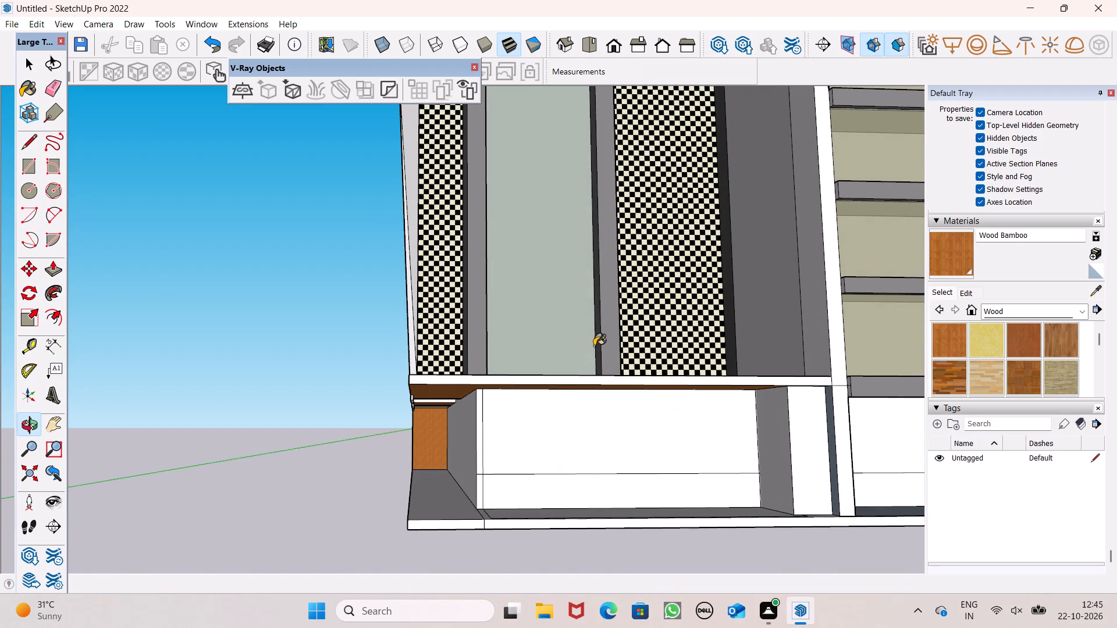
{"action": "scroll", "coordinate": [602, 335], "scroll_direction": "down", "scroll_amount": 2}
{"action": "middle_click_drag", "start_coordinate": [605, 355], "coordinate": [867, 440]}
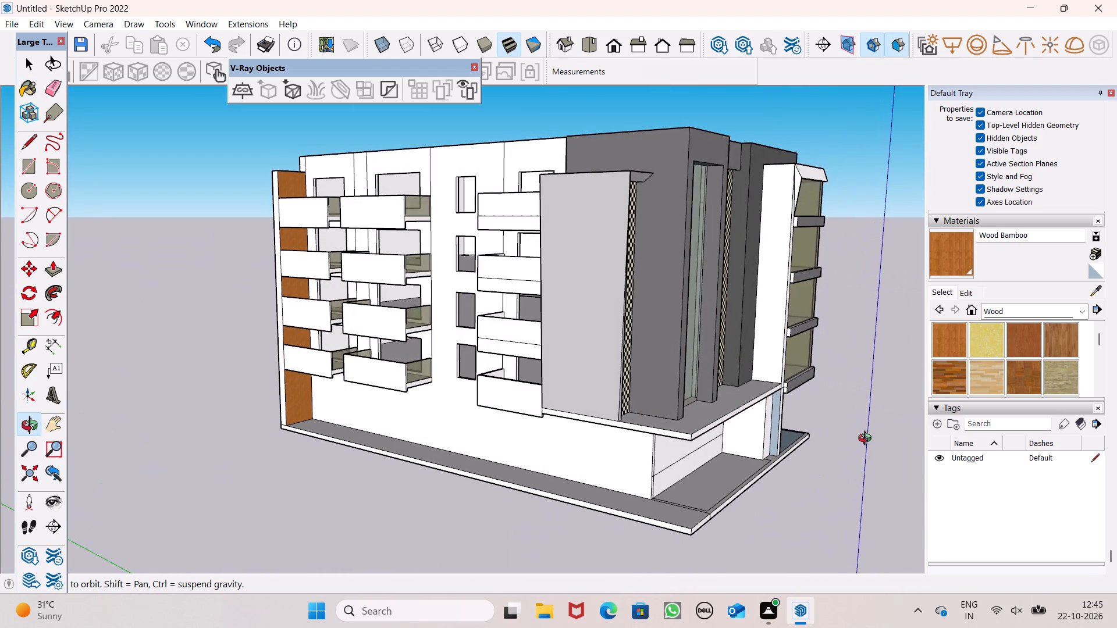
{"action": "middle_click_drag", "start_coordinate": [867, 440], "coordinate": [867, 441]}
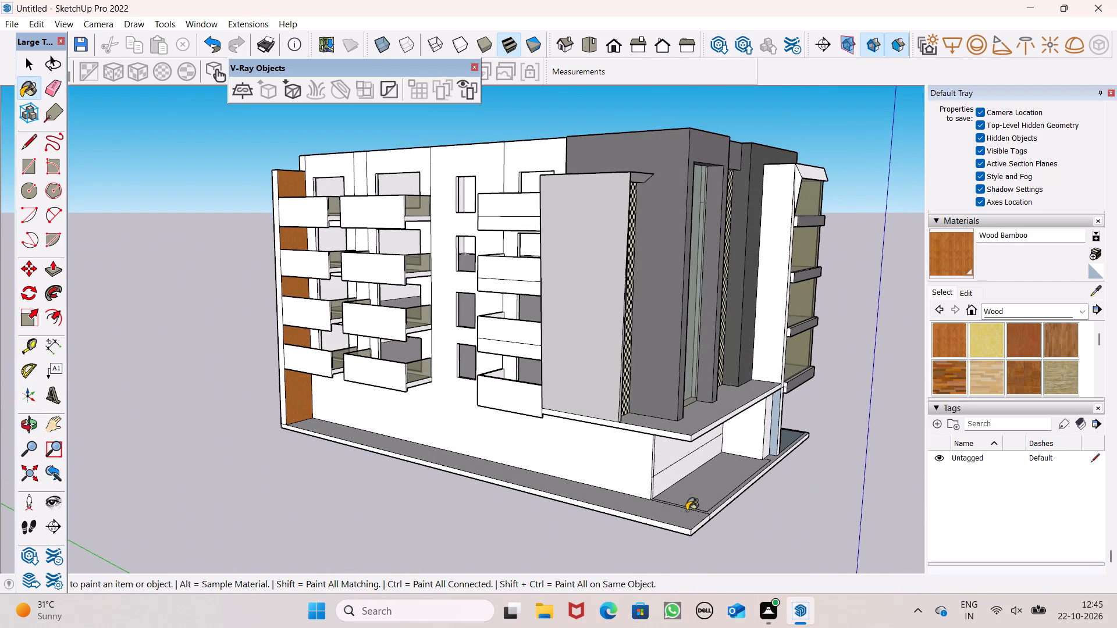
{"action": "middle_click_drag", "start_coordinate": [604, 488], "coordinate": [814, 503]}
{"action": "middle_click", "coordinate": [814, 503]}
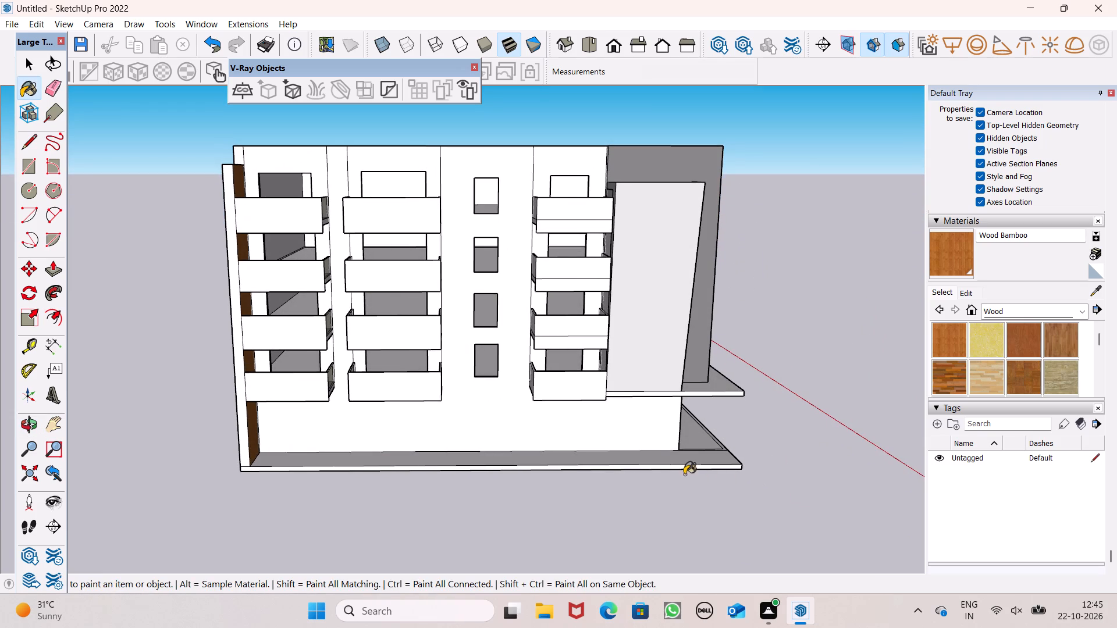
{"action": "key", "text": "space"}
Draw an upright rectangle in the empty space beside the building's end wall, facing the same way as the balcony facade.
{"action": "scroll", "coordinate": [636, 432], "scroll_direction": "down", "scroll_amount": 1}
{"action": "middle_click_drag", "start_coordinate": [671, 505], "coordinate": [695, 472]}
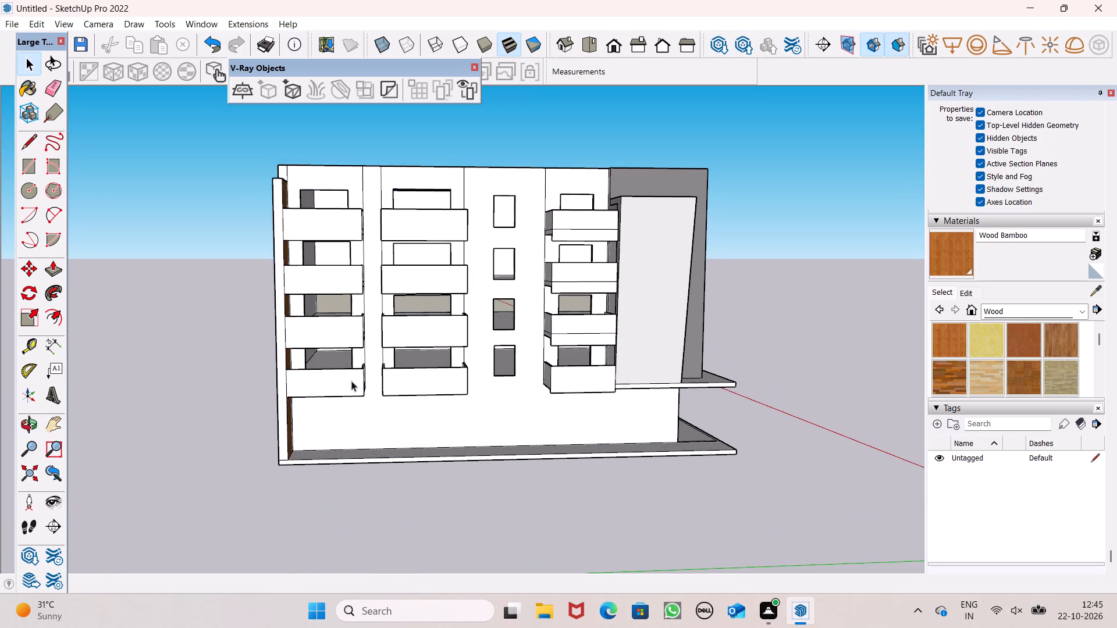
{"action": "left_click_drag", "start_coordinate": [28, 158], "coordinate": [34, 157]}
{"action": "scroll", "coordinate": [578, 190], "scroll_direction": "down", "scroll_amount": 2}
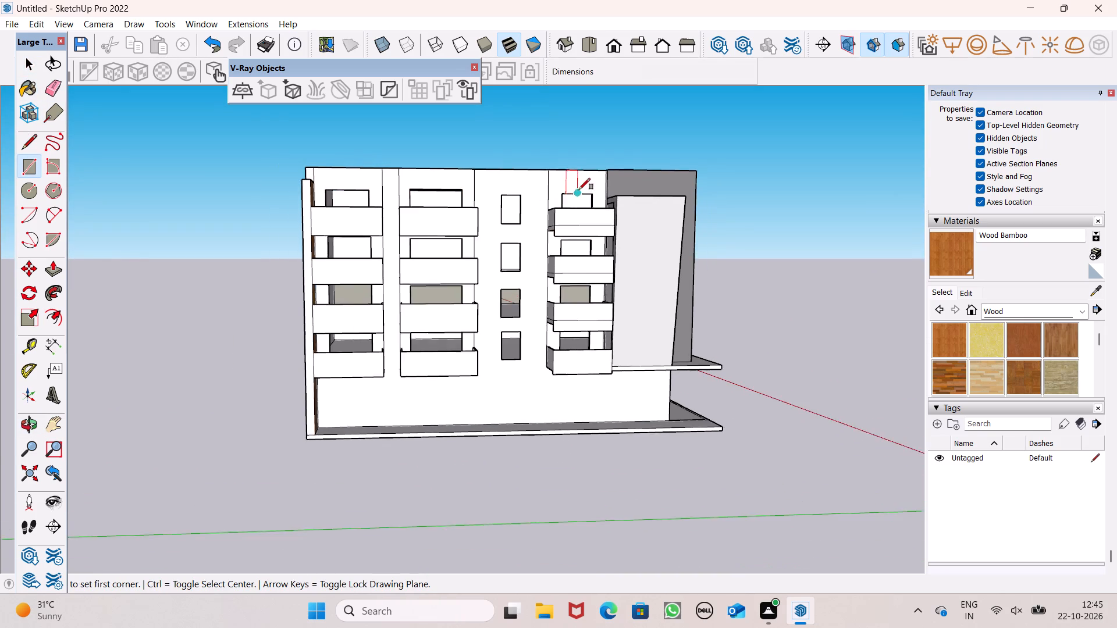
{"action": "scroll", "coordinate": [579, 190], "scroll_direction": "down", "scroll_amount": 2}
{"action": "middle_click_drag", "start_coordinate": [489, 363], "coordinate": [484, 356]}
{"action": "left_click", "coordinate": [219, 261]}
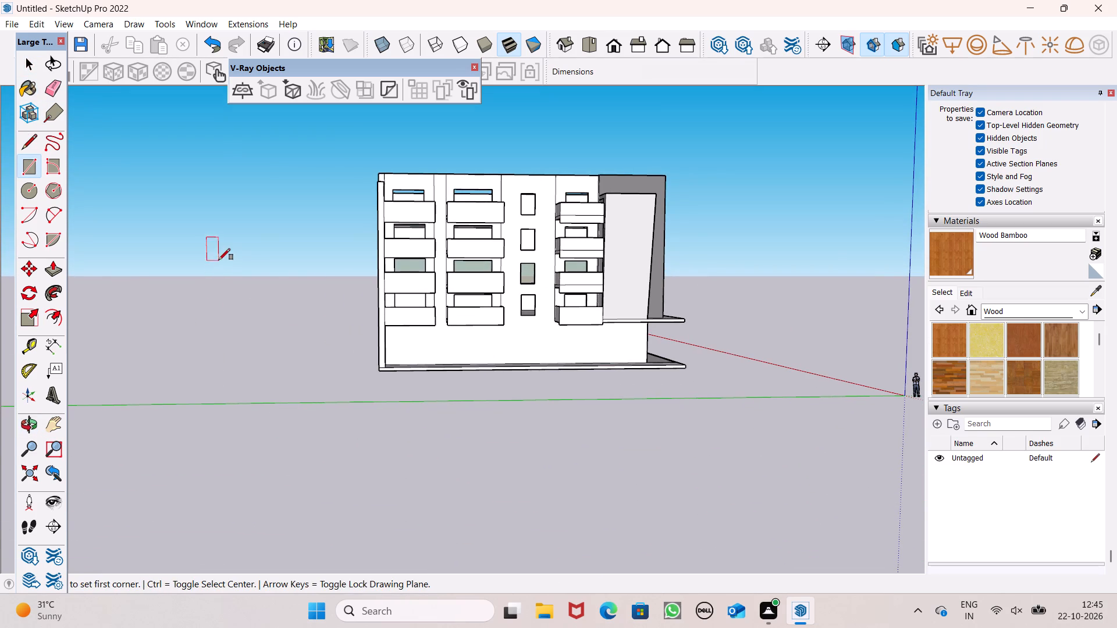
{"action": "left_click", "coordinate": [302, 349]}
Offset the edges of the upright rectangle beside the building inward to form a narrow border frame.
{"action": "scroll", "coordinate": [244, 299], "scroll_direction": "up", "scroll_amount": 6}
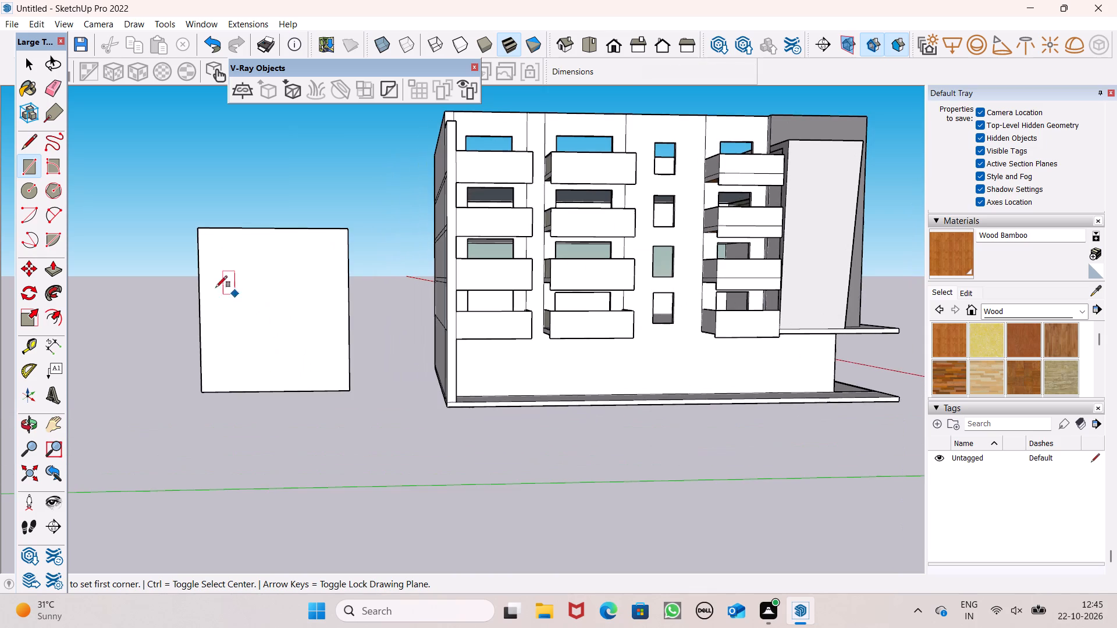
{"action": "left_click", "coordinate": [53, 323]}
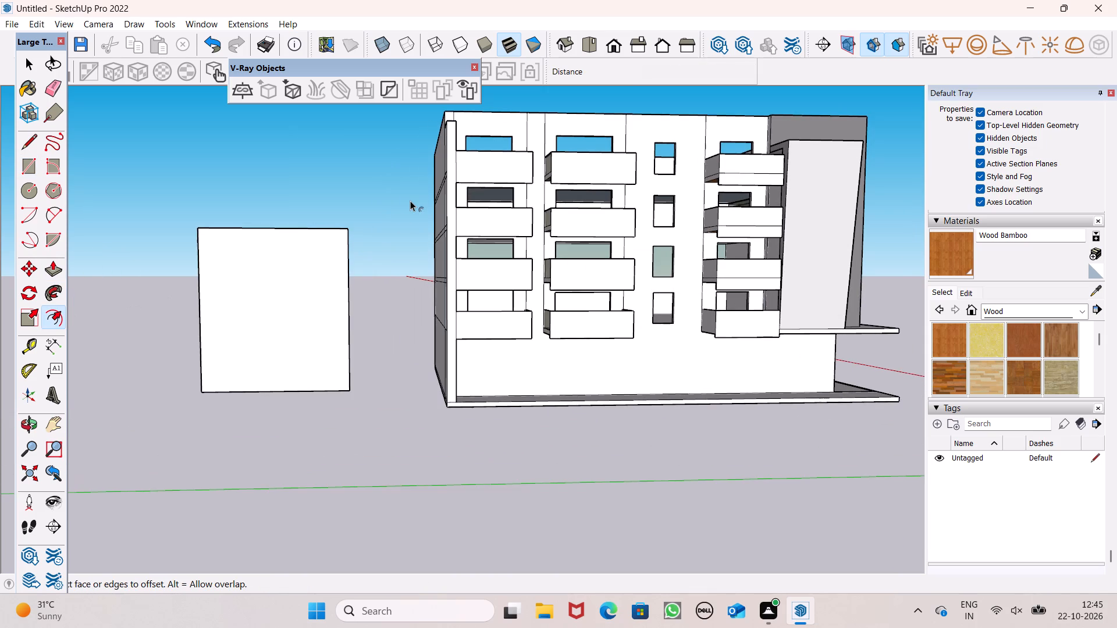
{"action": "scroll", "coordinate": [245, 251], "scroll_direction": "up", "scroll_amount": 4}
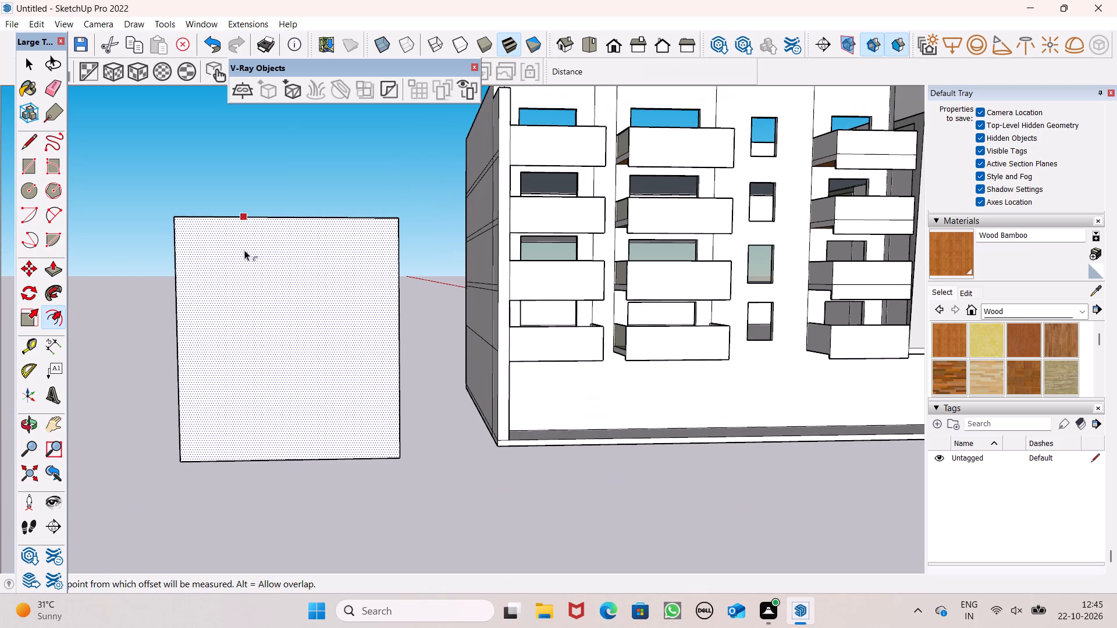
{"action": "left_click_drag", "start_coordinate": [244, 250], "coordinate": [246, 228]}
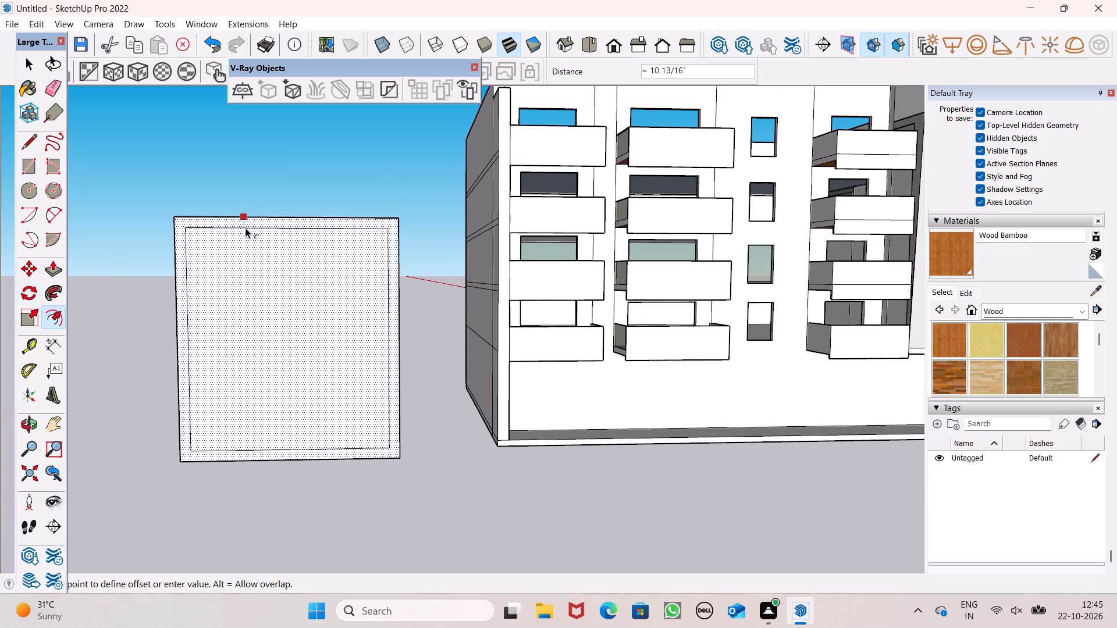
{"action": "left_click_drag", "start_coordinate": [246, 228], "coordinate": [246, 226]}
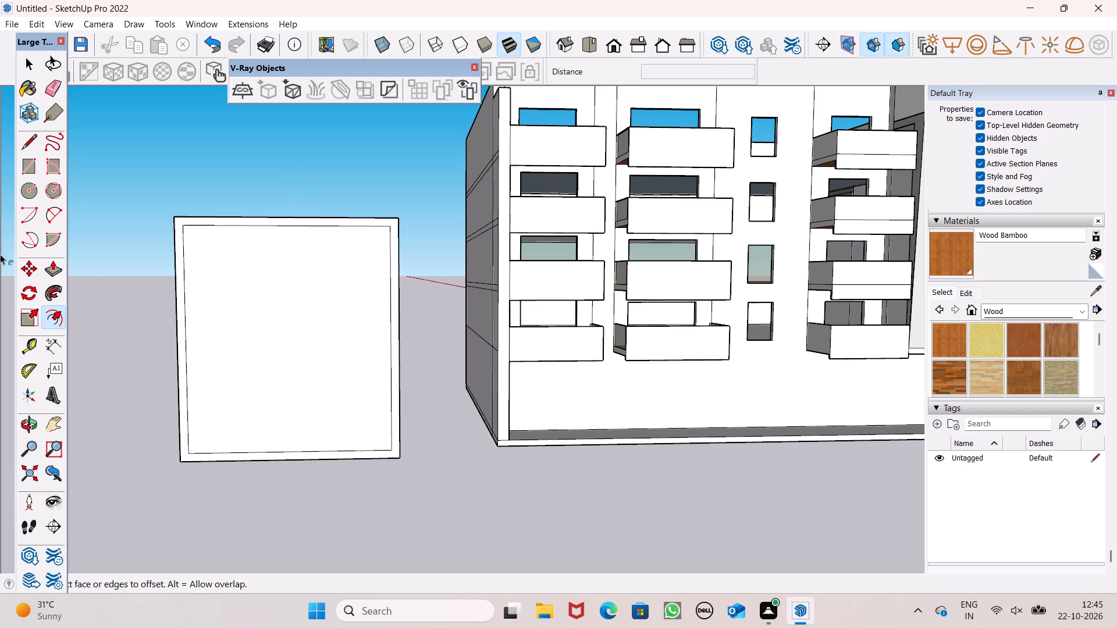
Draw a vertical strip about 5" wide and 19' 4" tall inside the frame, roughly a quarter of the way across from the side away from the building.
{"action": "left_click", "coordinate": [24, 165]}
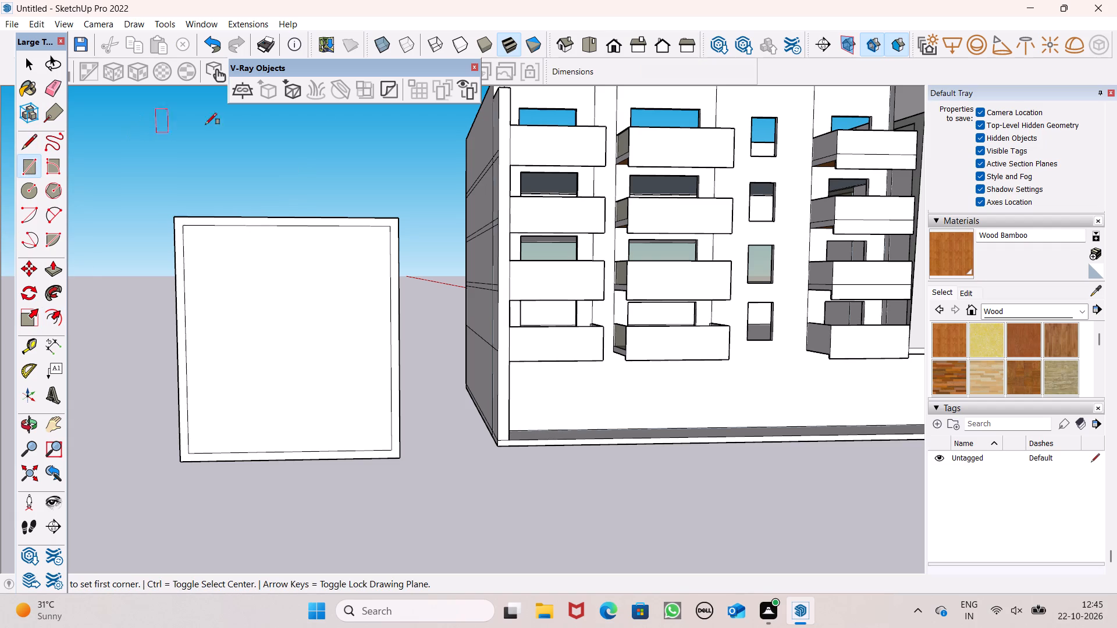
{"action": "scroll", "coordinate": [225, 247], "scroll_direction": "up", "scroll_amount": 3}
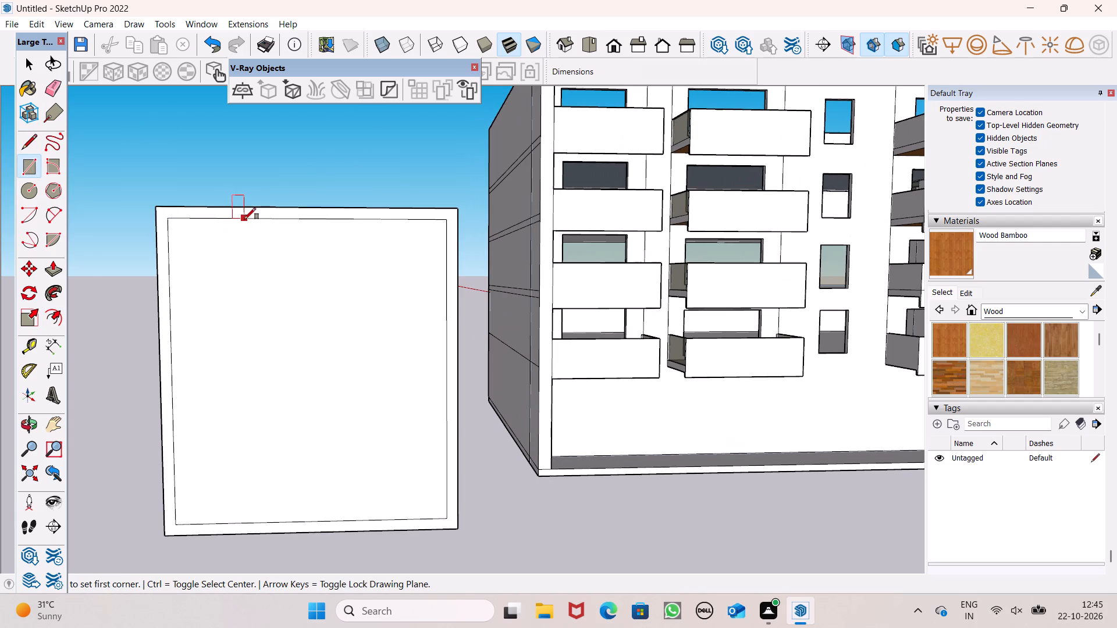
{"action": "left_click", "coordinate": [243, 222]}
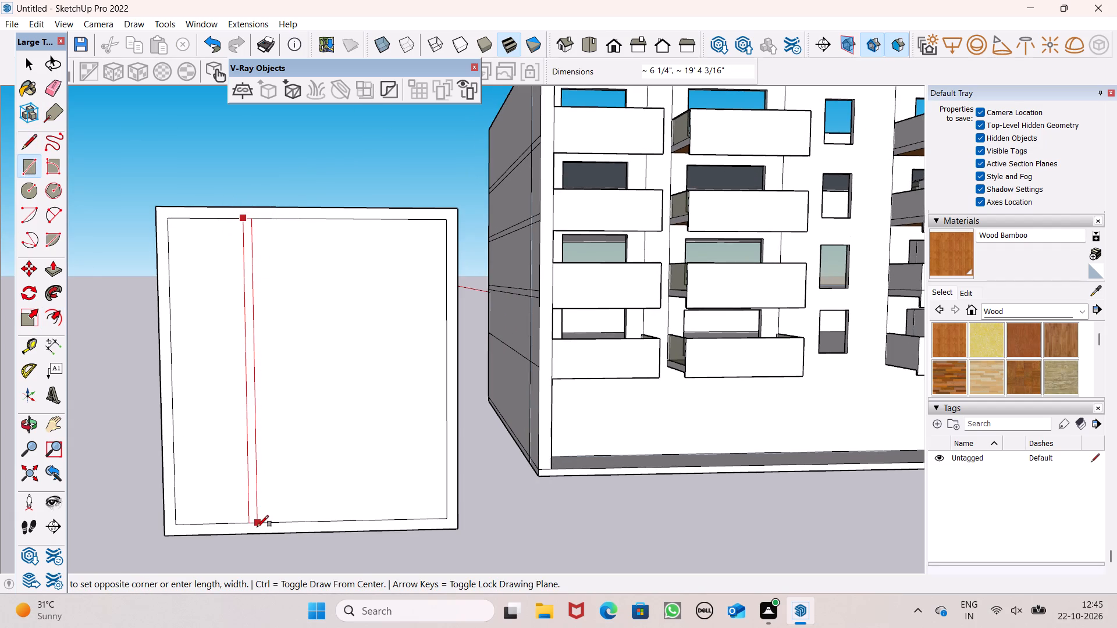
{"action": "scroll", "coordinate": [255, 525], "scroll_direction": "up", "scroll_amount": 4}
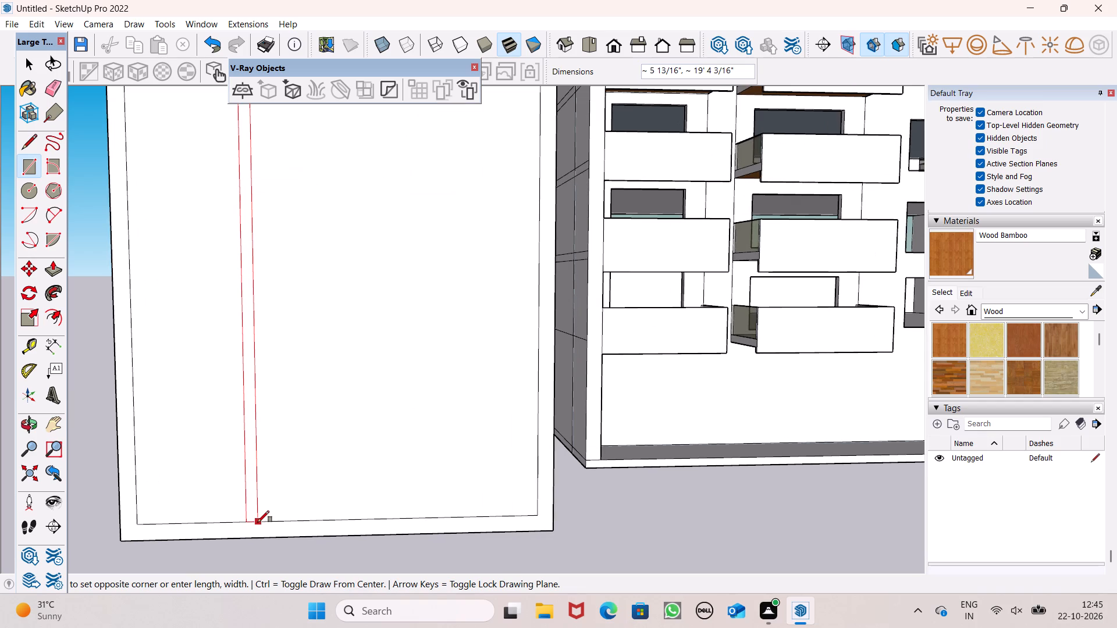
{"action": "left_click", "coordinate": [254, 522]}
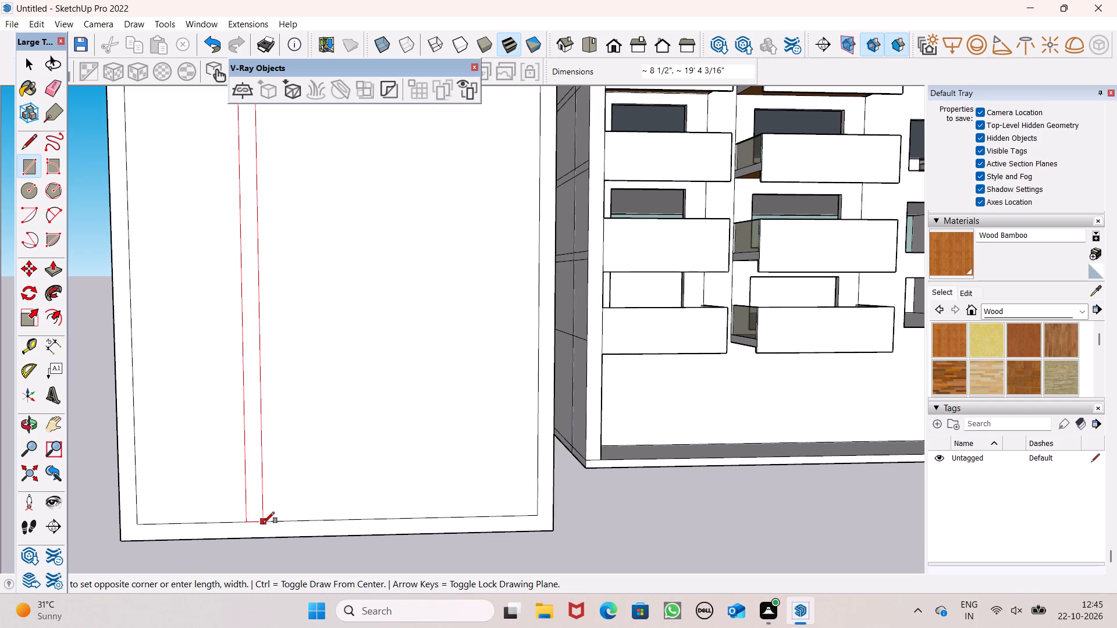
{"action": "scroll", "coordinate": [262, 523], "scroll_direction": "up", "scroll_amount": 3}
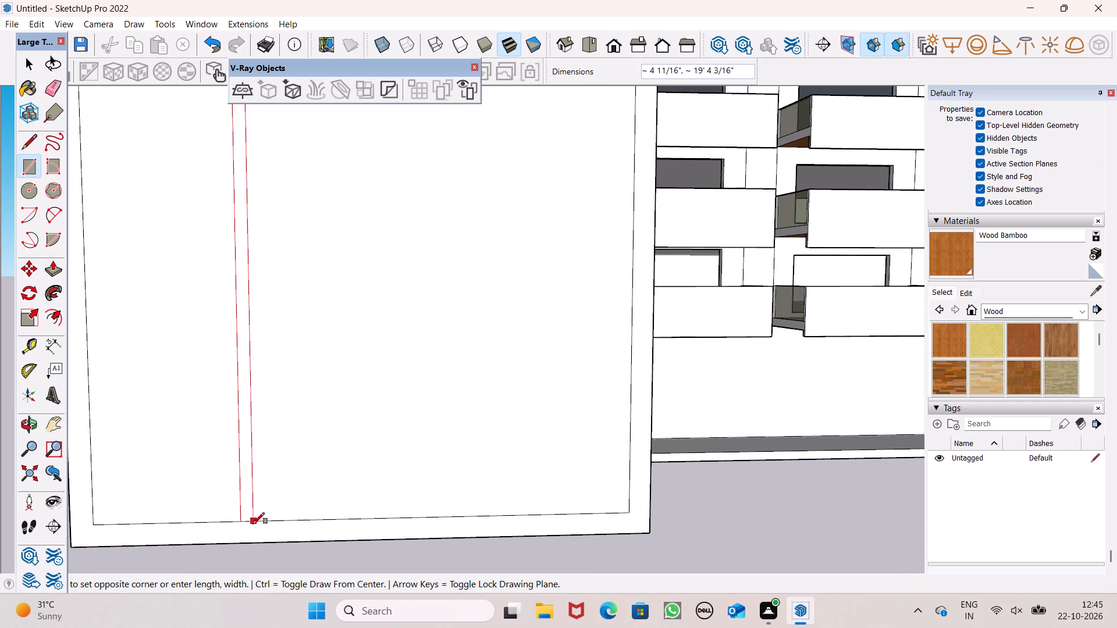
{"action": "left_click", "coordinate": [253, 523]}
{"action": "scroll", "coordinate": [259, 523], "scroll_direction": "down", "scroll_amount": 6}
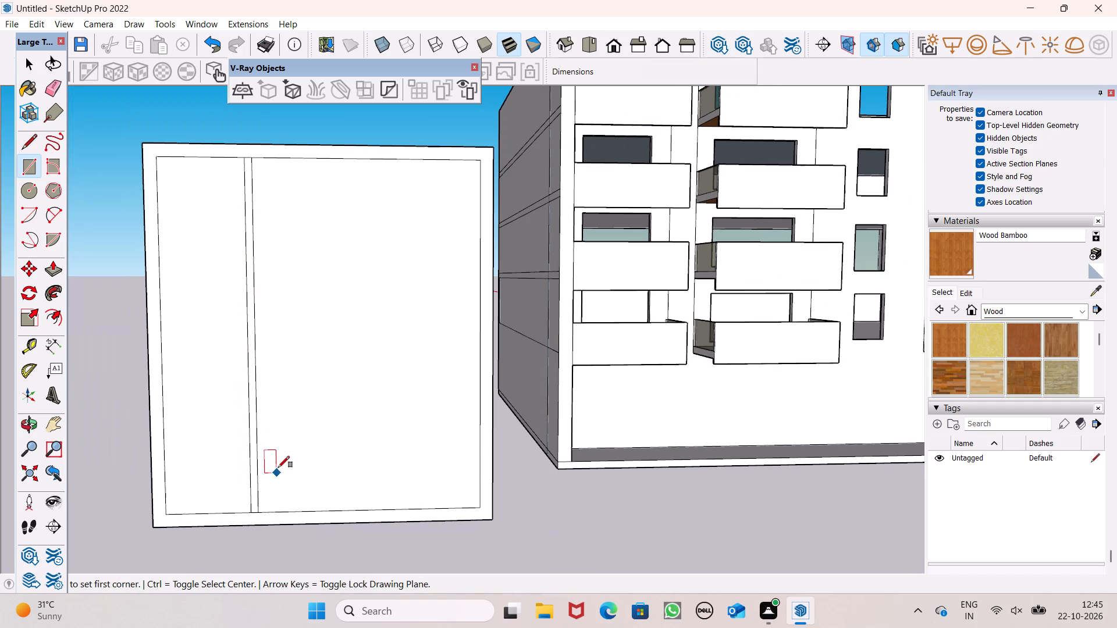
Move the vertical strip slightly toward the building, ending with a 4" shift.
{"action": "key", "text": "space"}
{"action": "key", "text": "space"}
{"action": "key", "text": "space"}
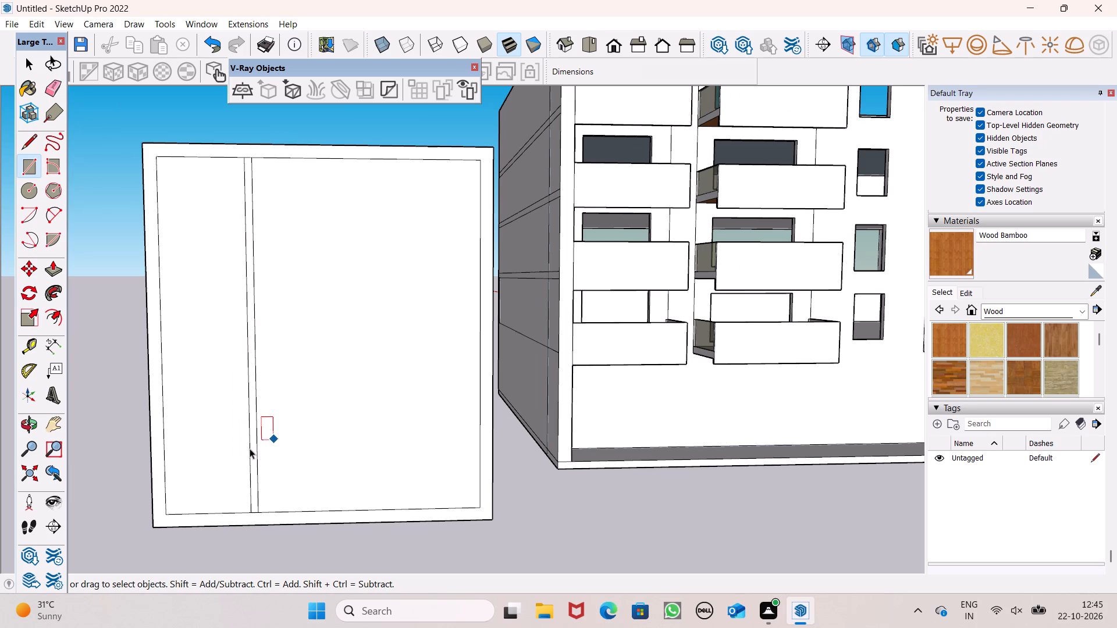
{"action": "left_click", "coordinate": [254, 444]}
{"action": "double_click", "coordinate": [254, 444]}
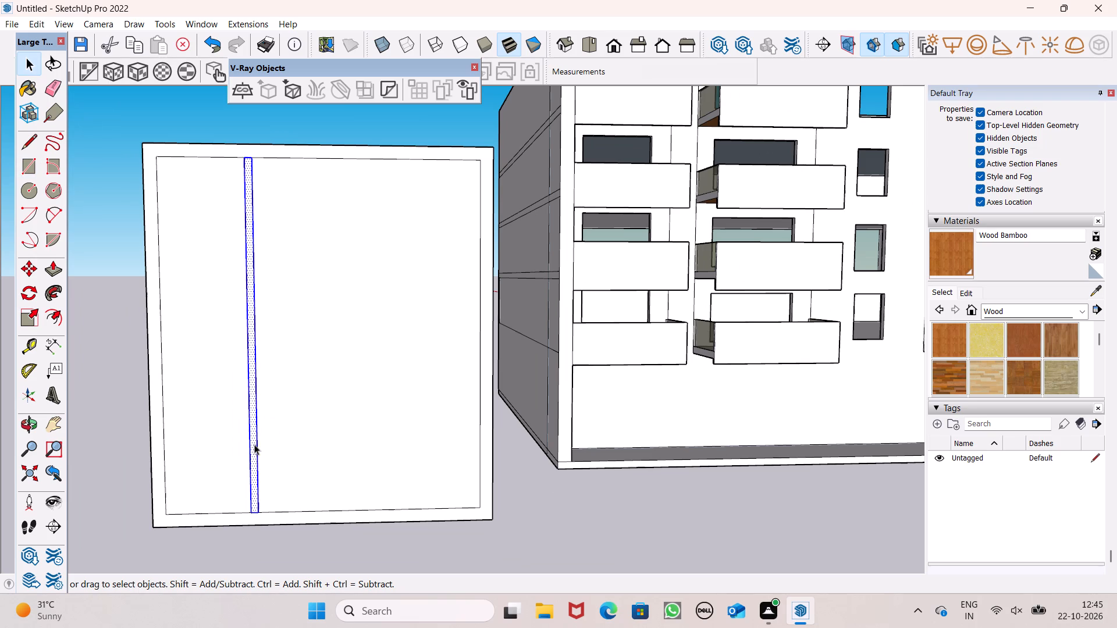
{"action": "key", "text": "m"}
{"action": "key", "text": "Return"}
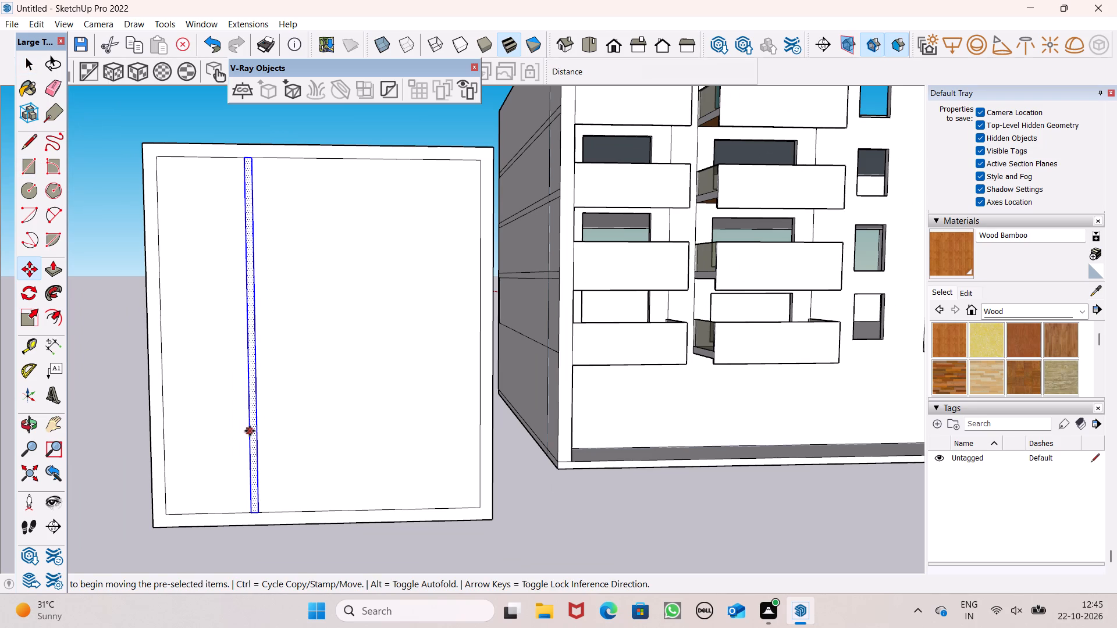
{"action": "left_click_drag", "start_coordinate": [261, 419], "coordinate": [269, 418]}
{"action": "left_click_drag", "start_coordinate": [262, 420], "coordinate": [267, 419]}
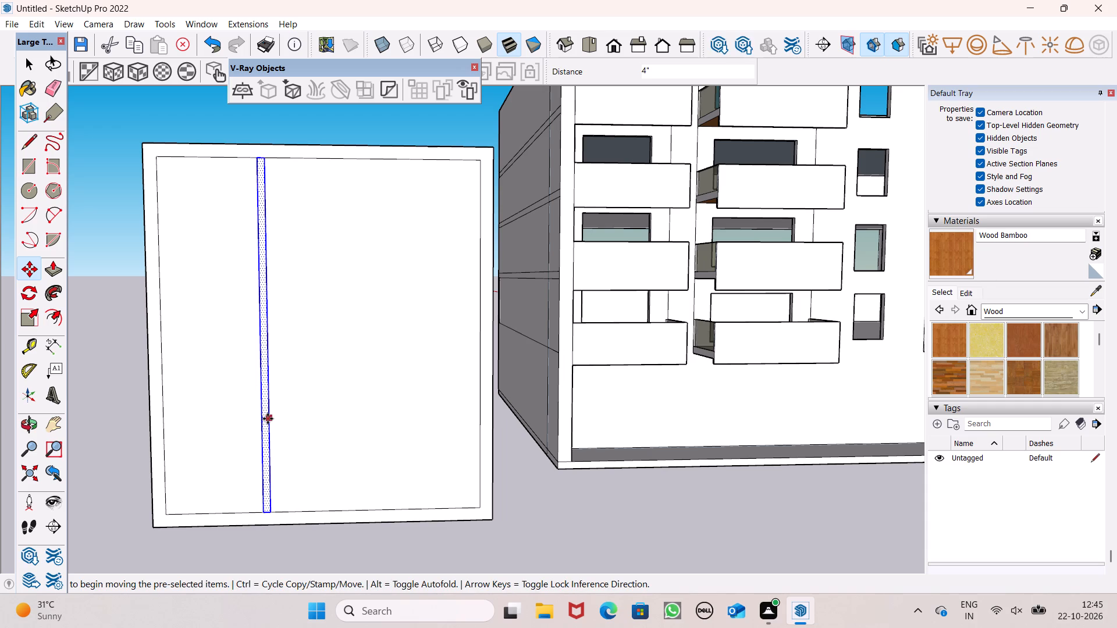
Copy the vertical strip about 5' 10" toward the building to divide the frame into three bays.
{"action": "left_click_drag", "start_coordinate": [268, 419], "coordinate": [375, 419]}
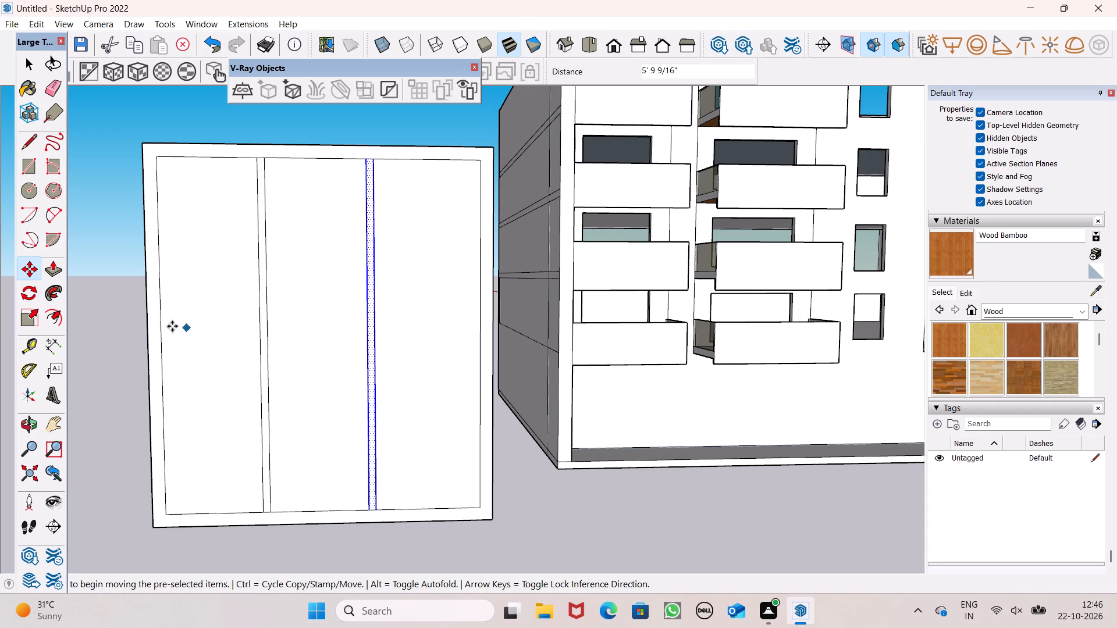
{"action": "key", "text": "space"}
{"action": "left_click", "coordinate": [106, 302]}
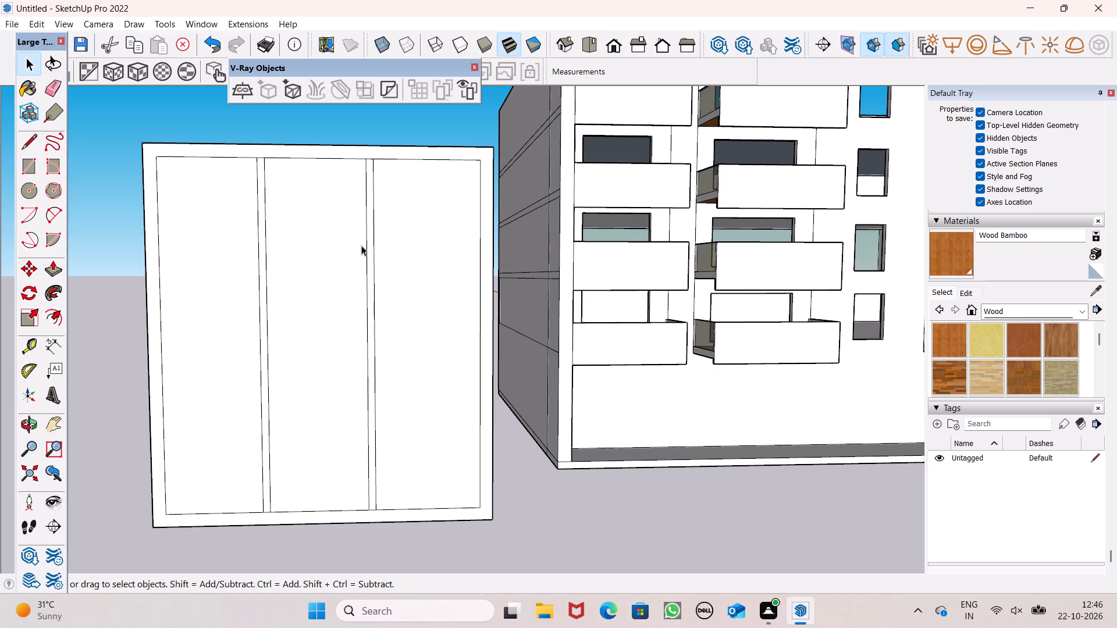
Draw a horizontal strip about 5 1/2" high and 17' 3" long across the upper part of the frame's inner area.
{"action": "left_click", "coordinate": [29, 169]}
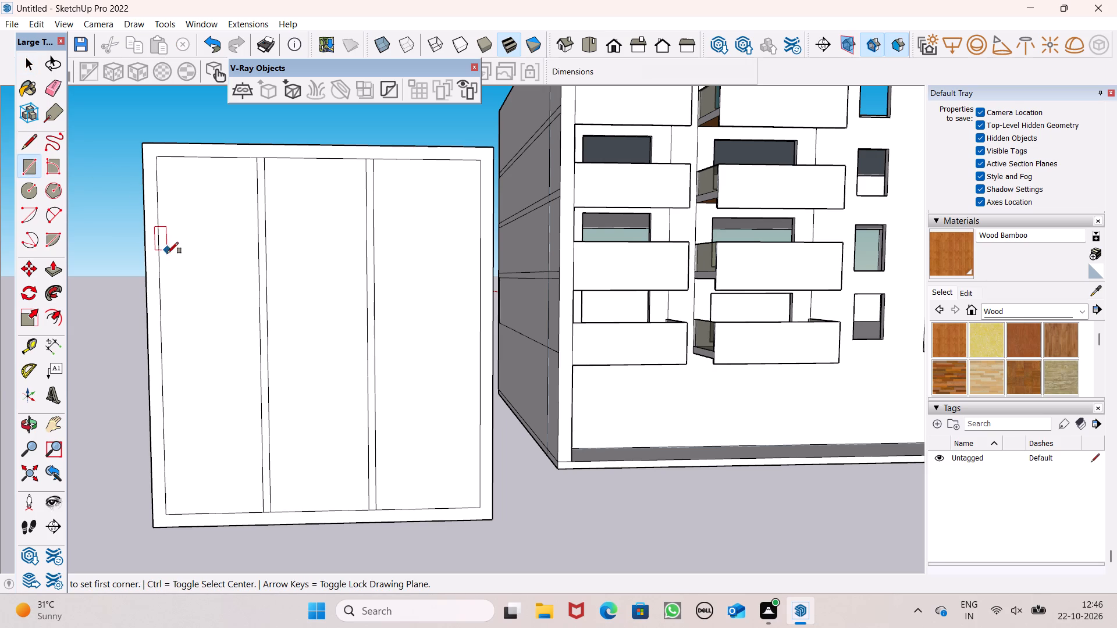
{"action": "left_click", "coordinate": [162, 262]}
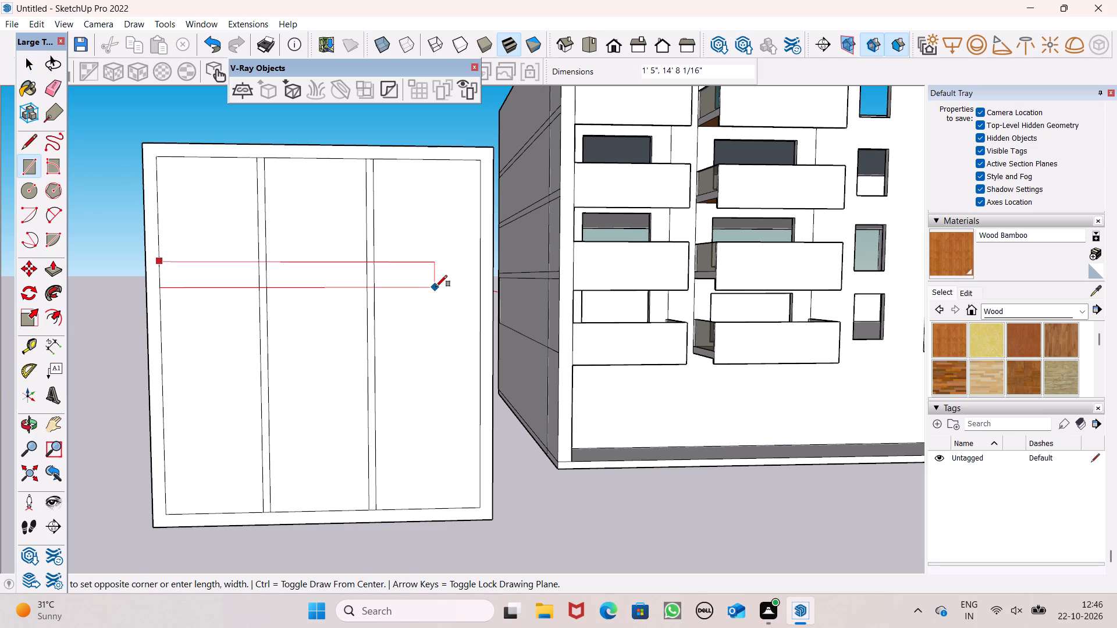
{"action": "left_click", "coordinate": [479, 270]}
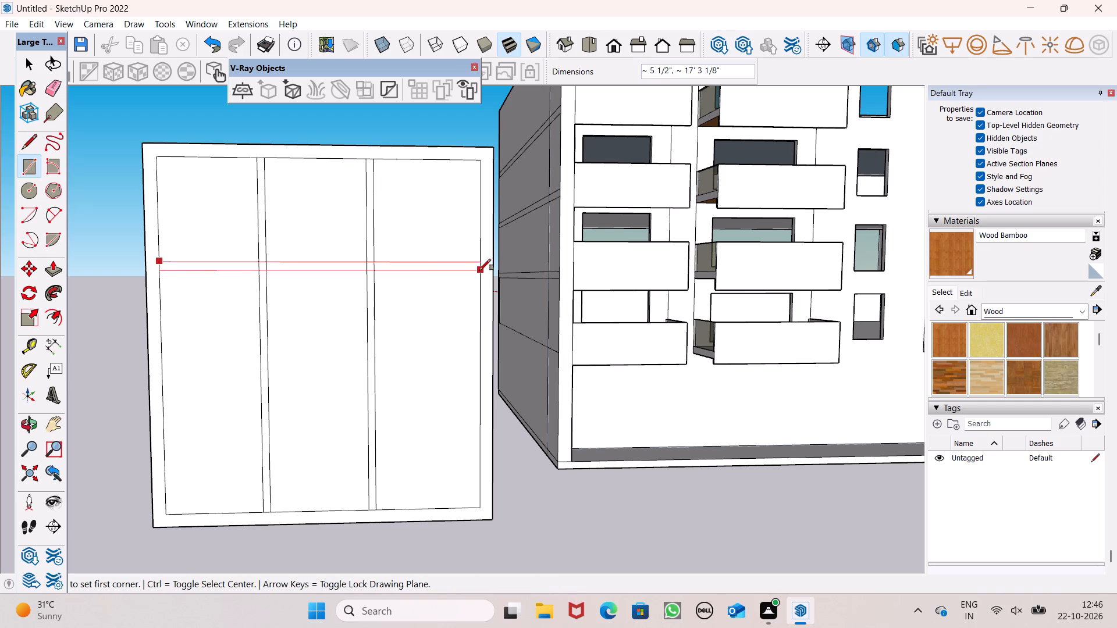
Erase the edges of both vertical strips above the horizontal strip, leaving one undivided upper panel.
{"action": "left_click", "coordinate": [48, 97]}
{"action": "left_click_drag", "start_coordinate": [197, 194], "coordinate": [412, 212]}
{"action": "left_click_drag", "start_coordinate": [409, 212], "coordinate": [241, 218]}
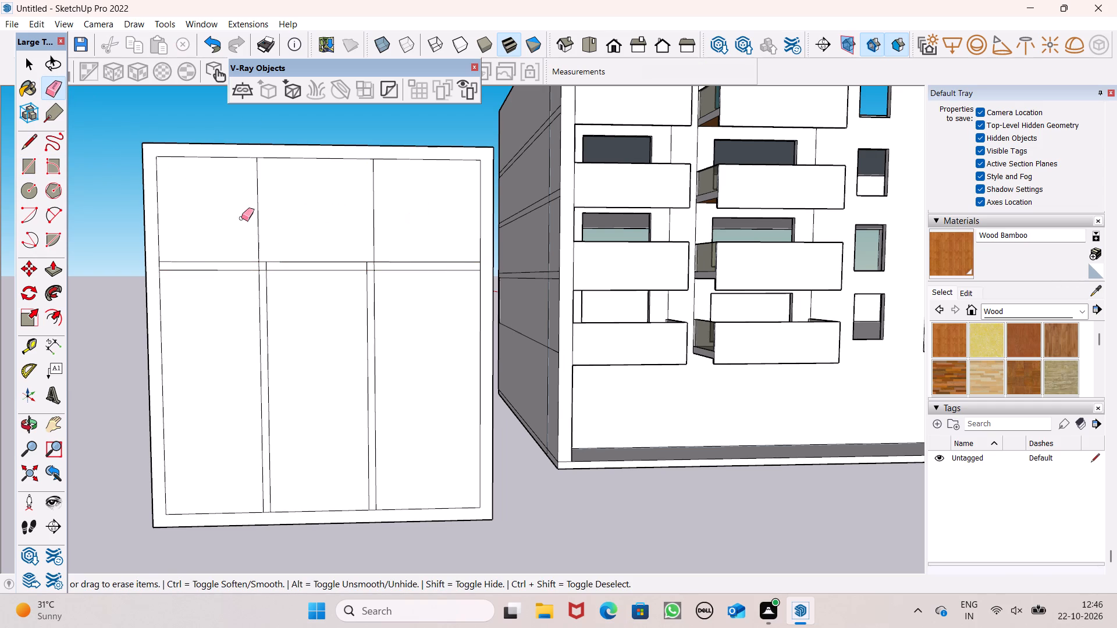
{"action": "left_click_drag", "start_coordinate": [241, 218], "coordinate": [391, 217]}
{"action": "left_click_drag", "start_coordinate": [393, 231], "coordinate": [350, 237]}
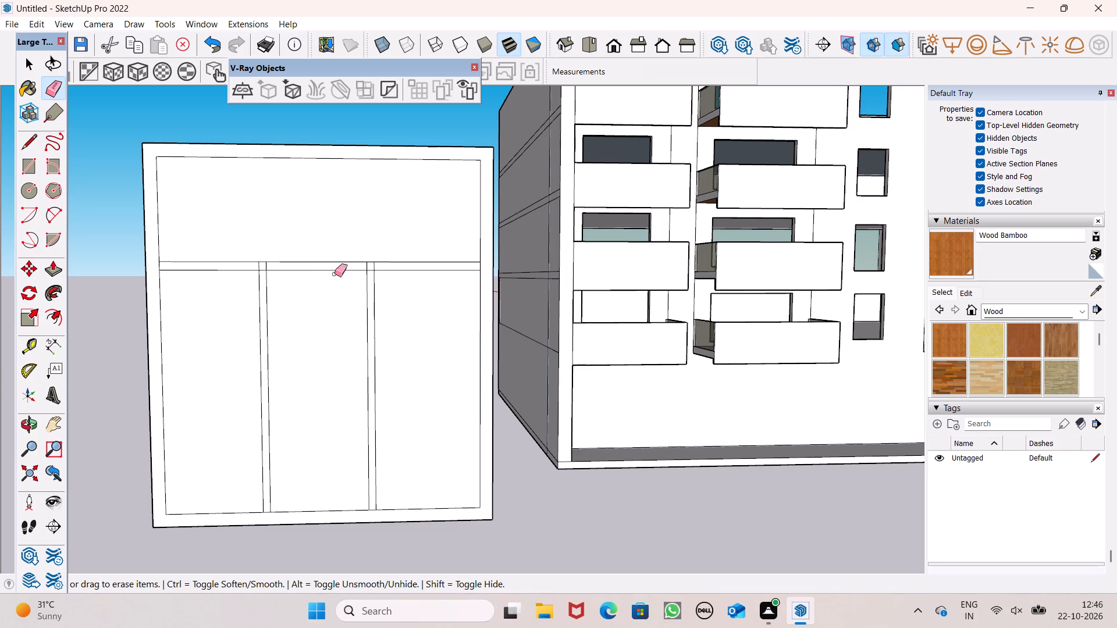
Erase the leftover edges where the two vertical strips cross and meet the horizontal strip.
{"action": "scroll", "coordinate": [258, 244], "scroll_direction": "up", "scroll_amount": 14}
{"action": "left_click_drag", "start_coordinate": [303, 292], "coordinate": [267, 284]}
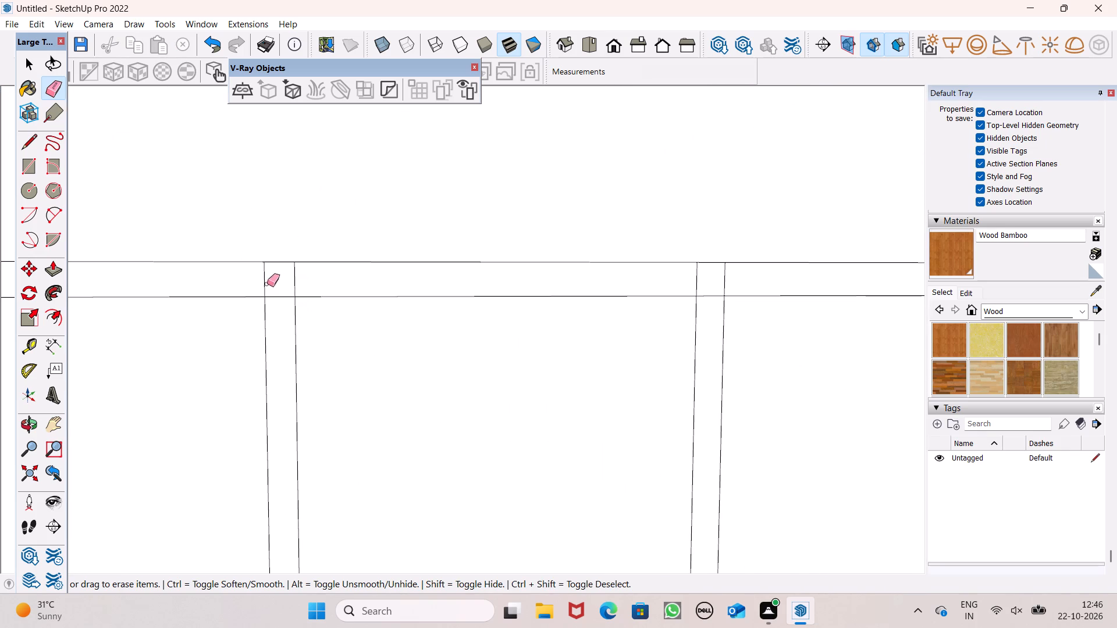
{"action": "left_click_drag", "start_coordinate": [267, 284], "coordinate": [276, 299]}
{"action": "scroll", "coordinate": [218, 244], "scroll_direction": "down", "scroll_amount": 7}
{"action": "scroll", "coordinate": [406, 285], "scroll_direction": "up", "scroll_amount": 6}
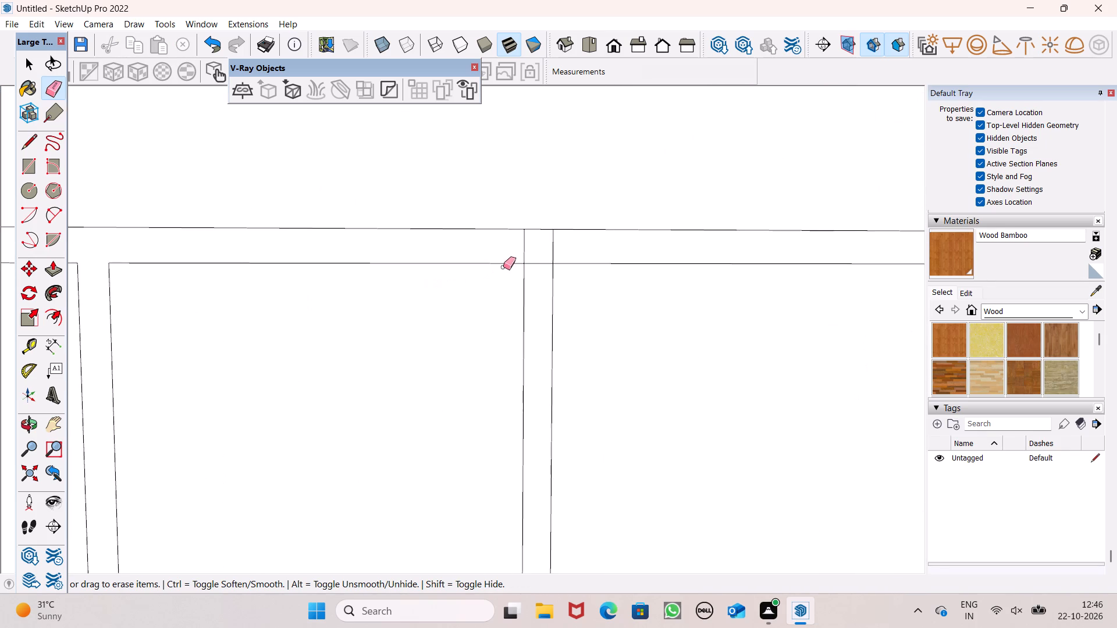
{"action": "scroll", "coordinate": [606, 241], "scroll_direction": "up", "scroll_amount": 7}
{"action": "left_click_drag", "start_coordinate": [549, 242], "coordinate": [437, 261]}
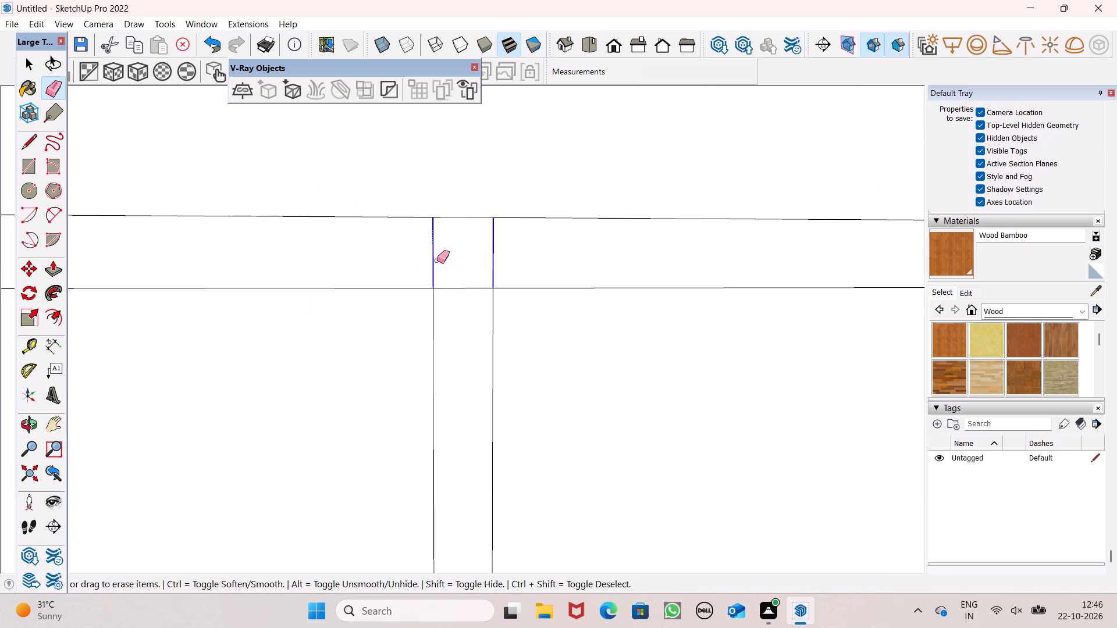
{"action": "left_click_drag", "start_coordinate": [437, 261], "coordinate": [455, 294]}
{"action": "scroll", "coordinate": [450, 212], "scroll_direction": "down", "scroll_amount": 11}
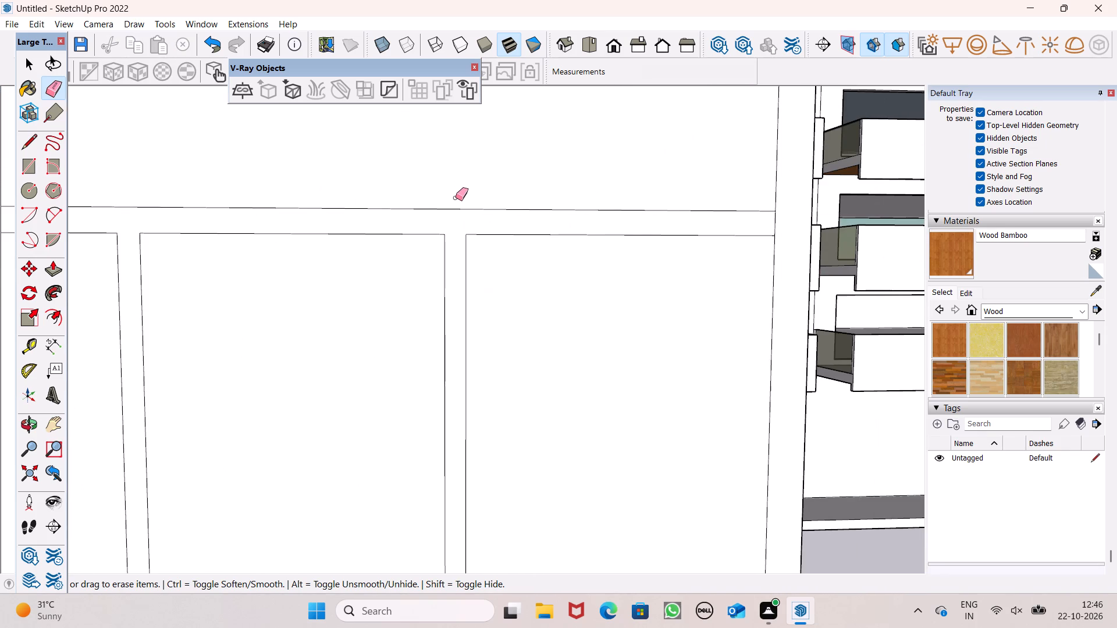
Erase the short edges at both ends of the horizontal strip to merge it with the outer border.
{"action": "left_click", "coordinate": [776, 227]}
{"action": "scroll", "coordinate": [476, 192], "scroll_direction": "down", "scroll_amount": 7}
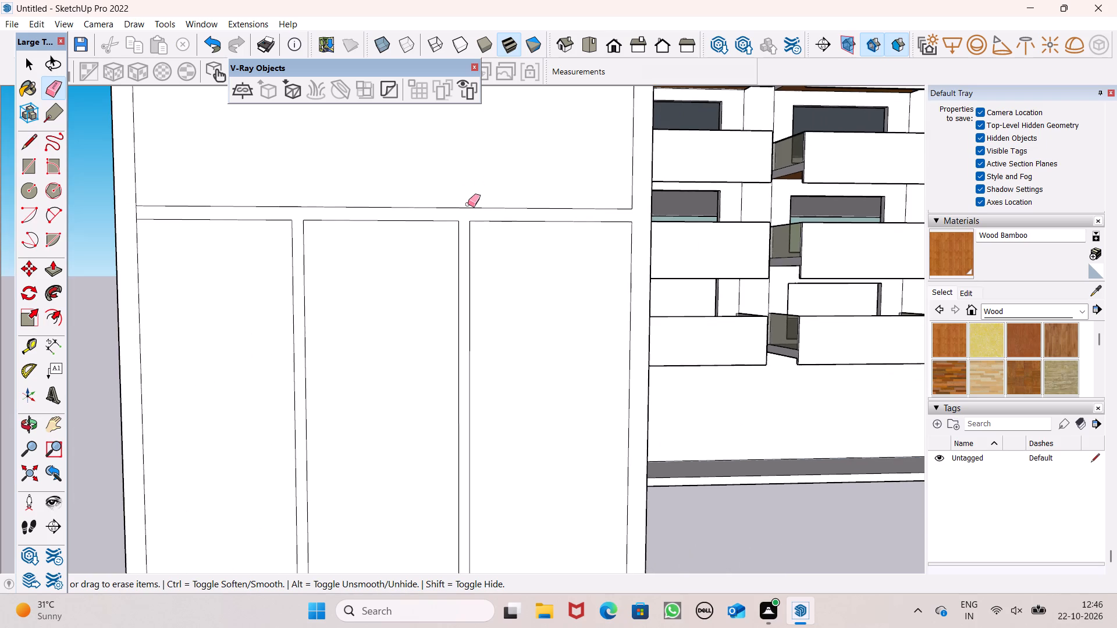
{"action": "scroll", "coordinate": [465, 254], "scroll_direction": "down", "scroll_amount": 5}
{"action": "scroll", "coordinate": [217, 274], "scroll_direction": "up", "scroll_amount": 5}
{"action": "scroll", "coordinate": [302, 265], "scroll_direction": "down", "scroll_amount": 4}
{"action": "scroll", "coordinate": [325, 212], "scroll_direction": "up", "scroll_amount": 3}
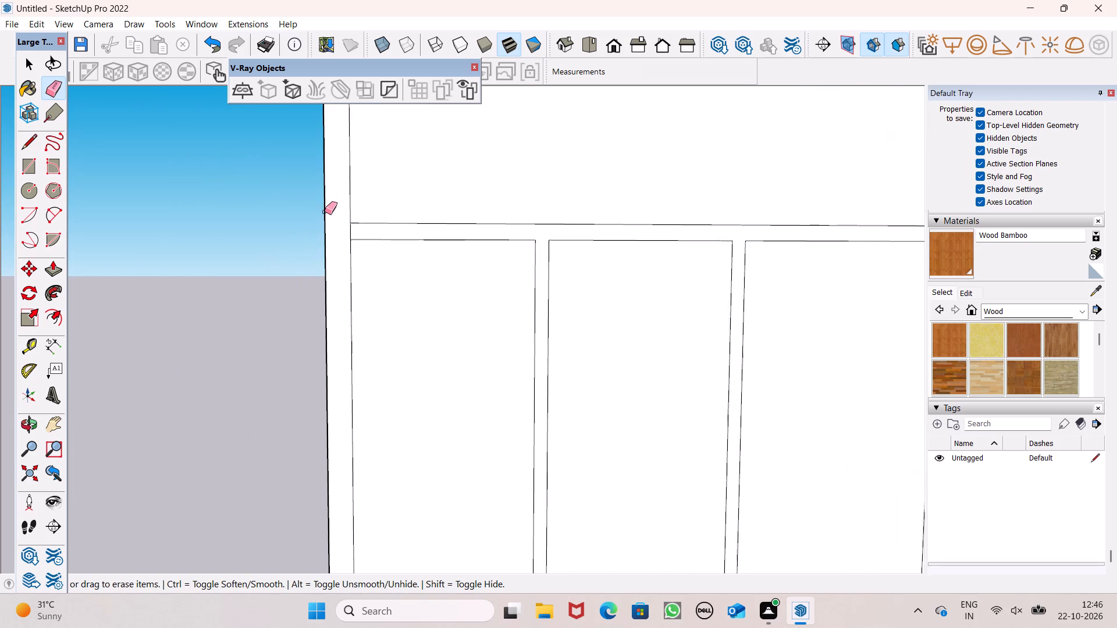
{"action": "scroll", "coordinate": [325, 212], "scroll_direction": "up", "scroll_amount": 2}
{"action": "left_click_drag", "start_coordinate": [350, 237], "coordinate": [357, 233]}
{"action": "scroll", "coordinate": [259, 205], "scroll_direction": "down", "scroll_amount": 8}
{"action": "scroll", "coordinate": [368, 344], "scroll_direction": "up", "scroll_amount": 3}
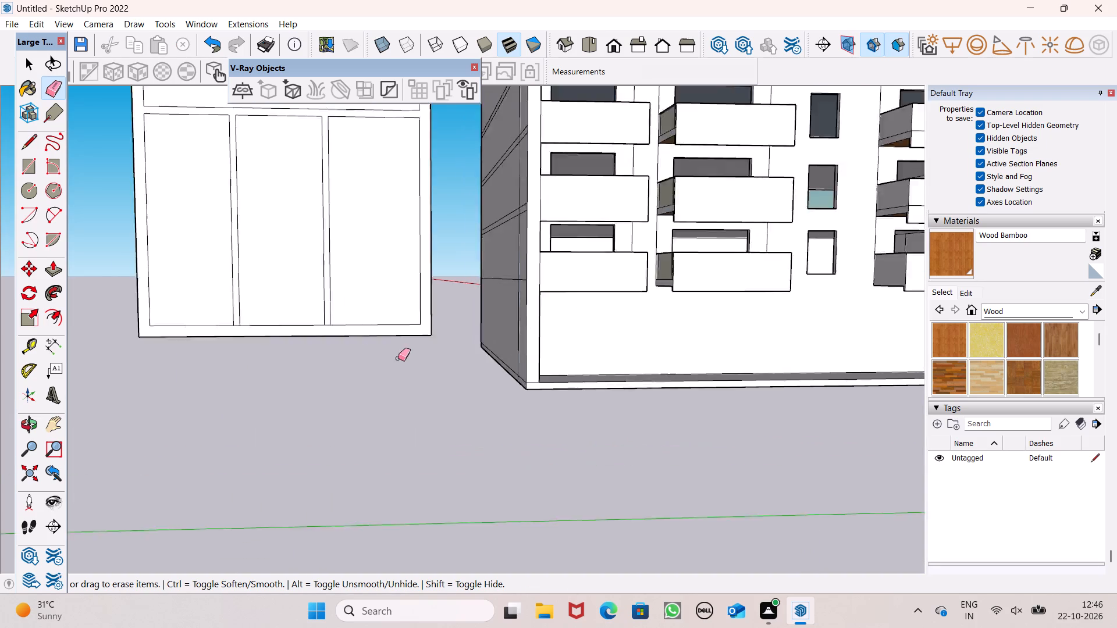
Erase the short edges at the bottoms of the two vertical strips to merge them with the outer border.
{"action": "scroll", "coordinate": [398, 358], "scroll_direction": "up", "scroll_amount": 4}
{"action": "scroll", "coordinate": [326, 321], "scroll_direction": "down", "scroll_amount": 5}
{"action": "scroll", "coordinate": [207, 297], "scroll_direction": "up", "scroll_amount": 11}
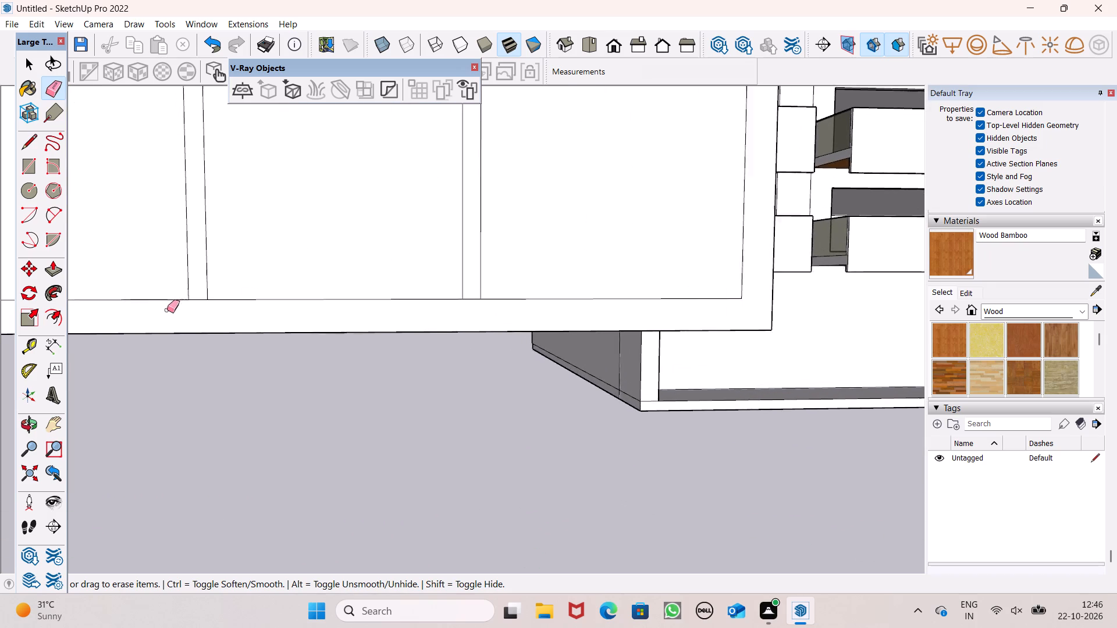
{"action": "scroll", "coordinate": [167, 310], "scroll_direction": "up", "scroll_amount": 2}
{"action": "left_click", "coordinate": [198, 301]}
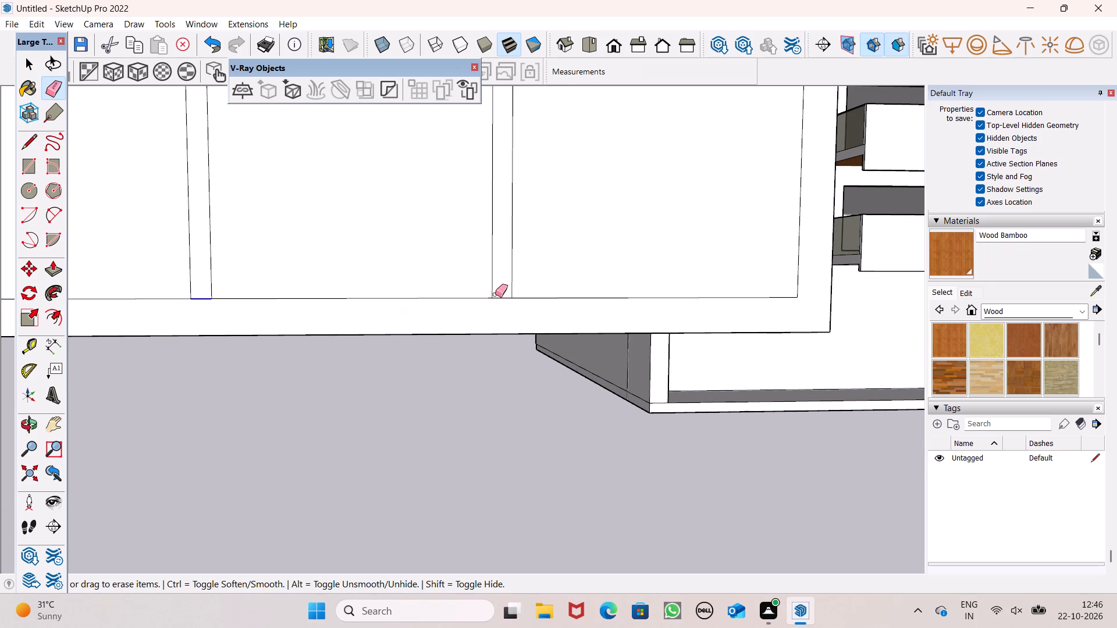
{"action": "left_click_drag", "start_coordinate": [497, 291], "coordinate": [498, 298]}
{"action": "scroll", "coordinate": [473, 349], "scroll_direction": "down", "scroll_amount": 9}
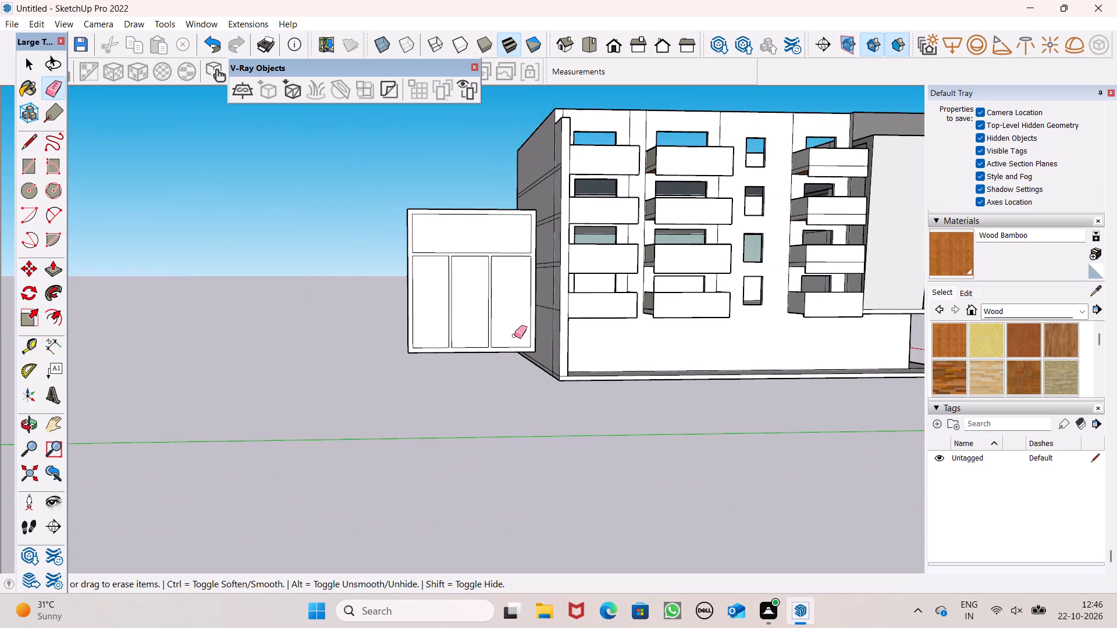
{"action": "scroll", "coordinate": [514, 334], "scroll_direction": "up", "scroll_amount": 6}
{"action": "key", "text": "space"}
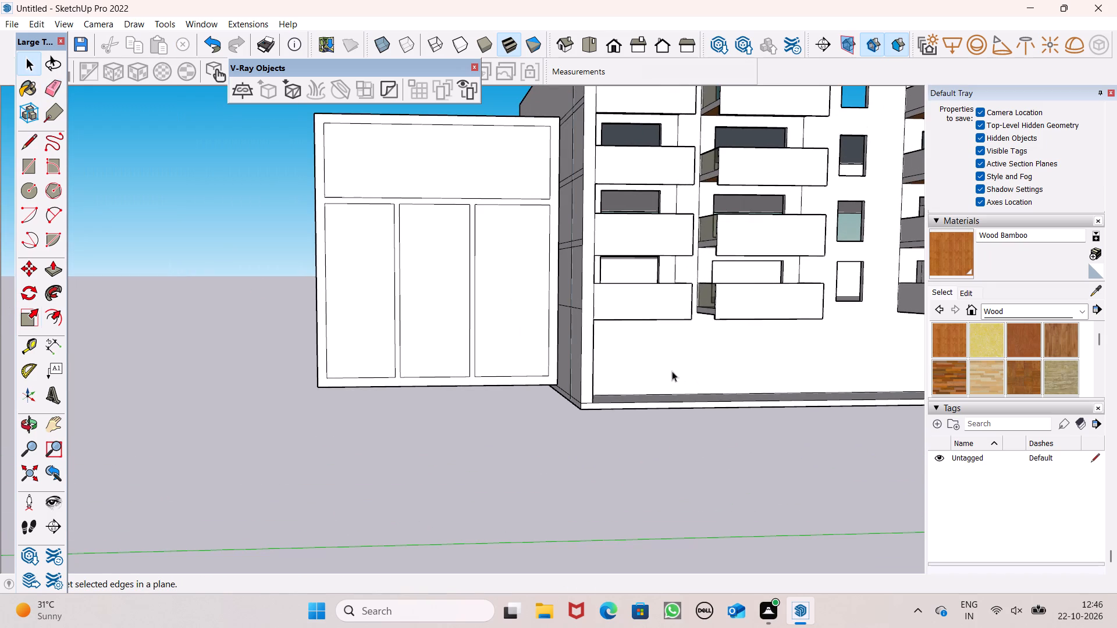
Switch the material library from Wood to the Colors collection.
{"action": "left_click", "coordinate": [1041, 313]}
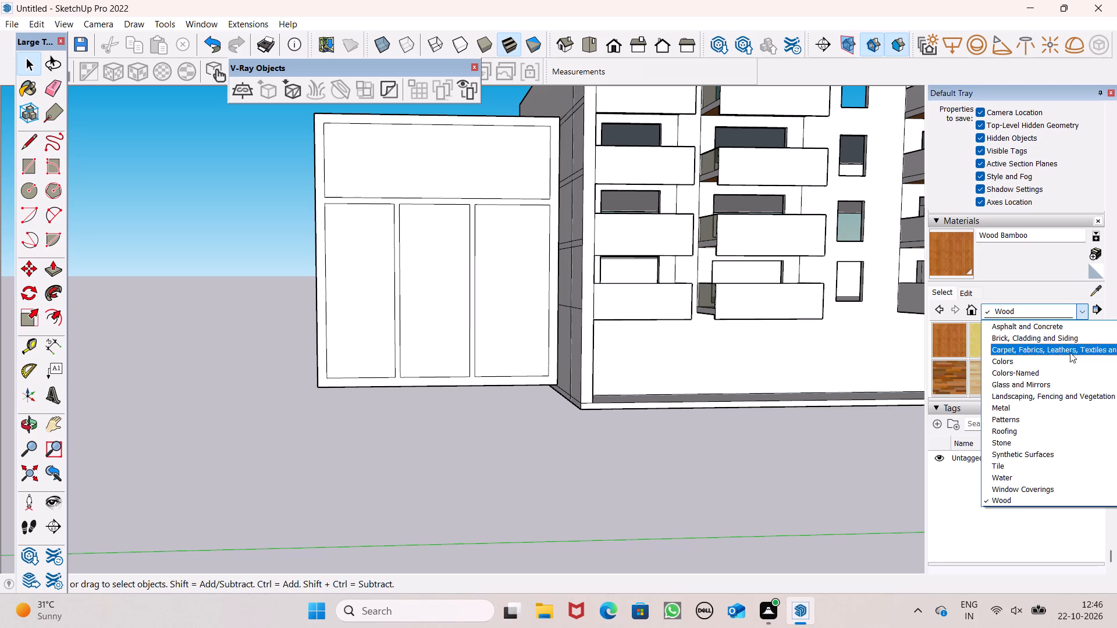
{"action": "left_click", "coordinate": [1067, 363]}
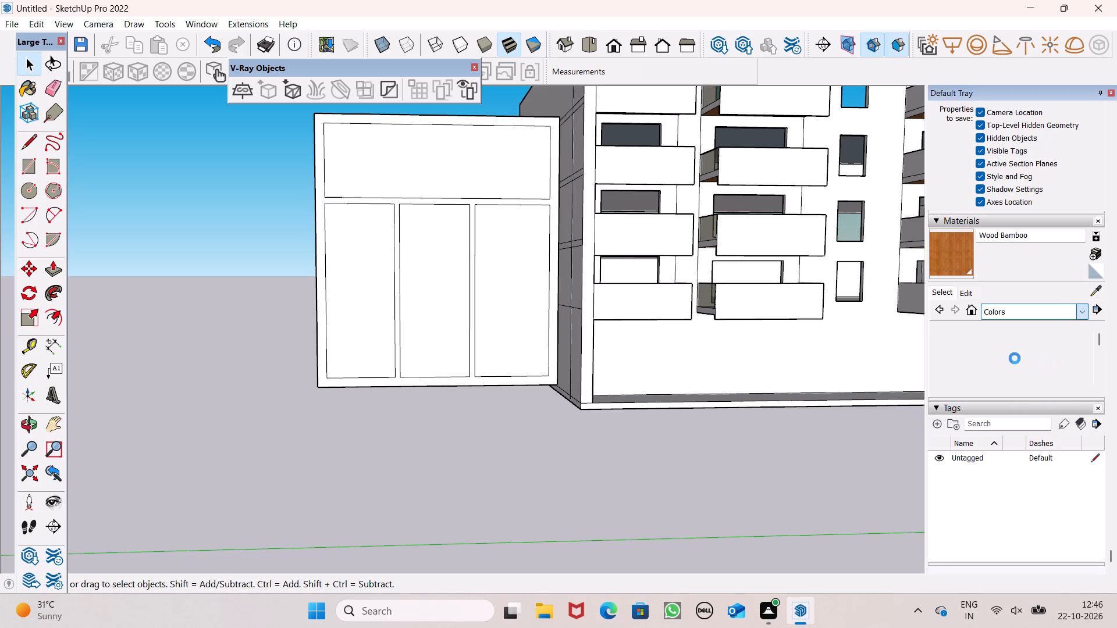
{"action": "key", "text": "space"}
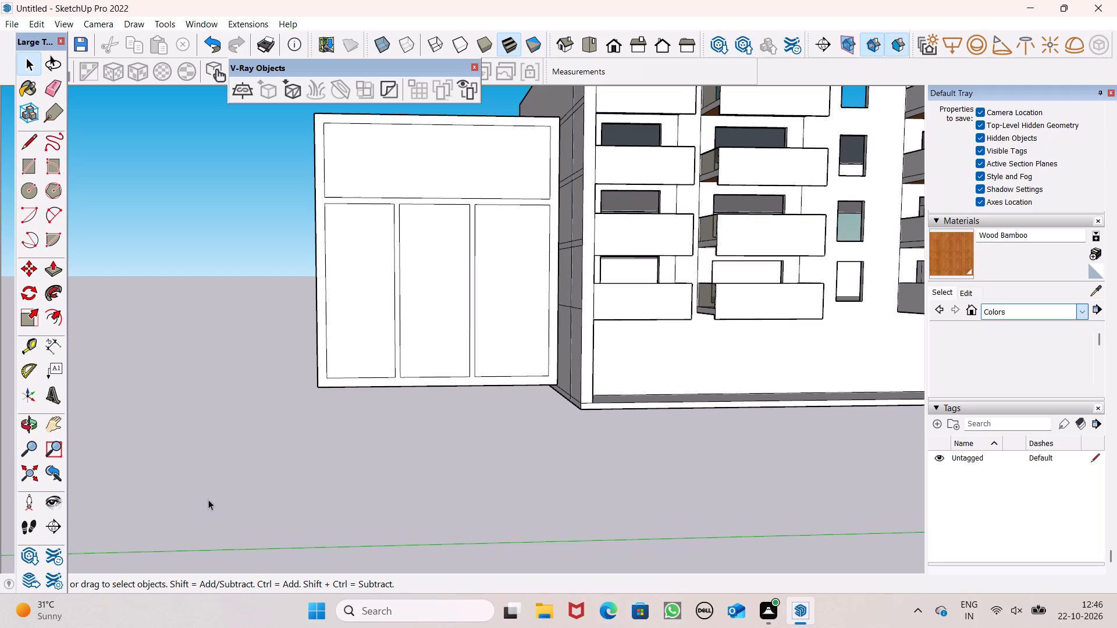
{"action": "left_click", "coordinate": [208, 499]}
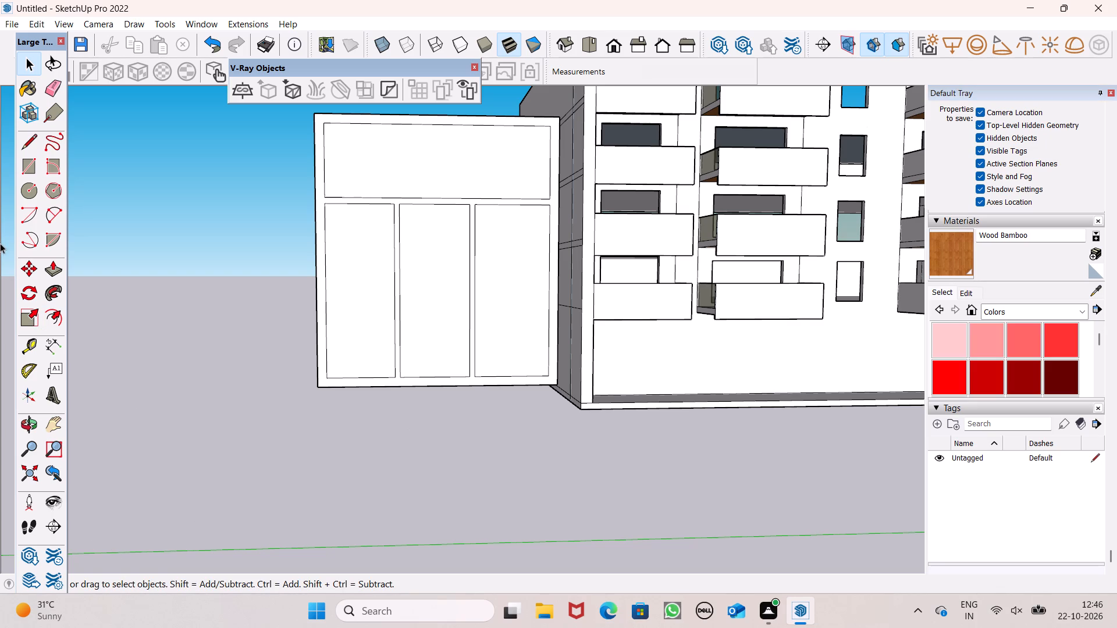
Draw an upright rectangle about 4' 3 1/2" wide beside the framed panel and offset its outline inward to form a border.
{"action": "left_click", "coordinate": [36, 161]}
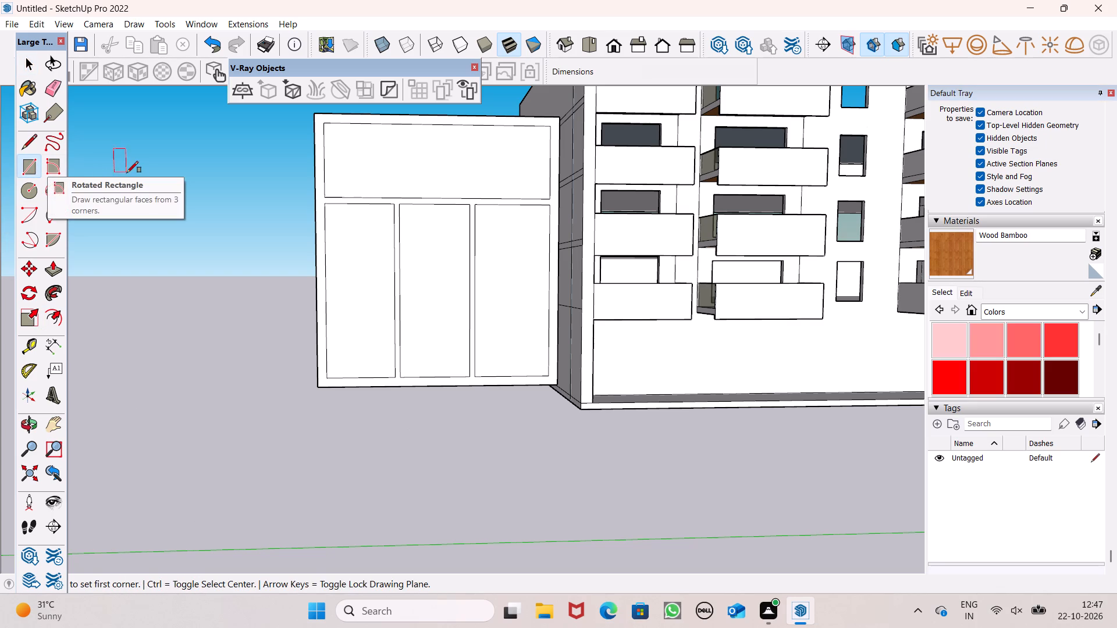
{"action": "left_click", "coordinate": [166, 181]}
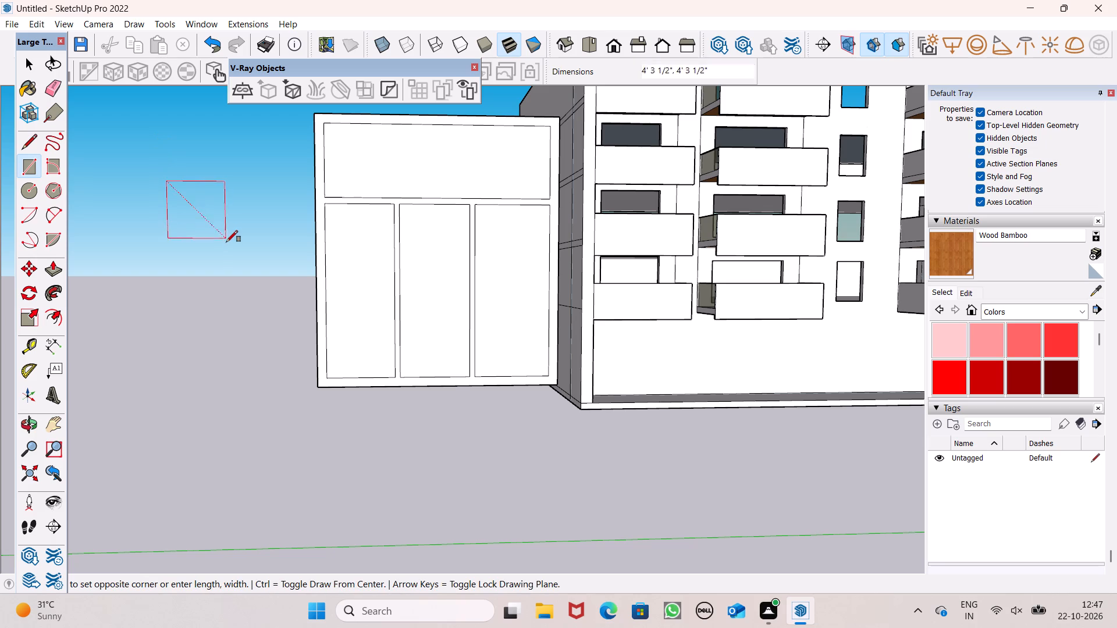
{"action": "left_click", "coordinate": [226, 254]}
{"action": "key", "text": "space"}
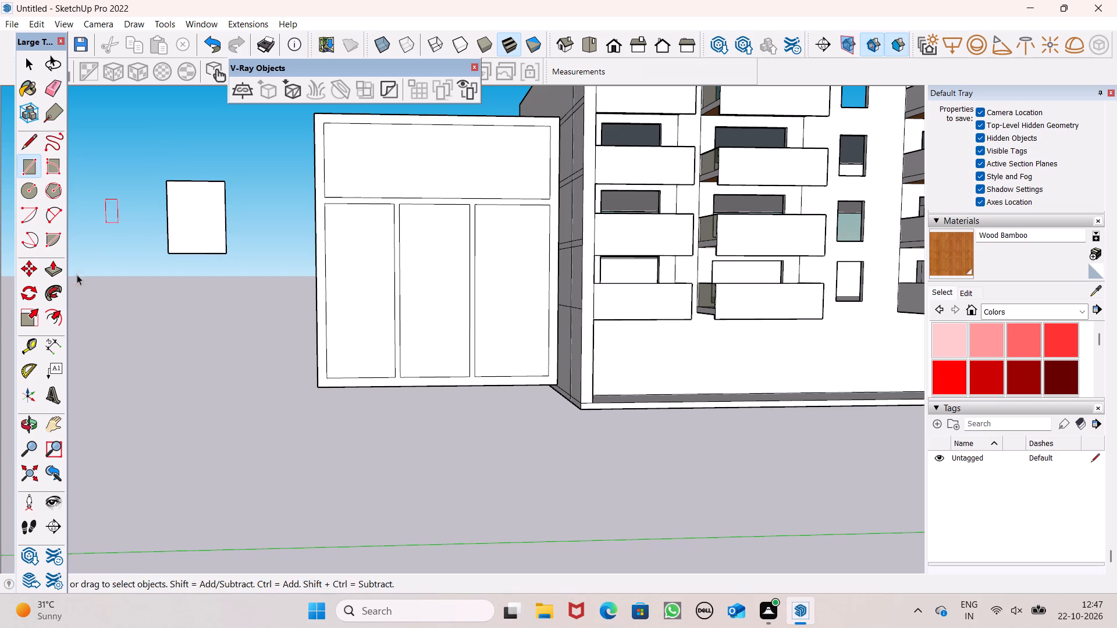
{"action": "left_click", "coordinate": [51, 314]}
{"action": "left_click", "coordinate": [185, 191]}
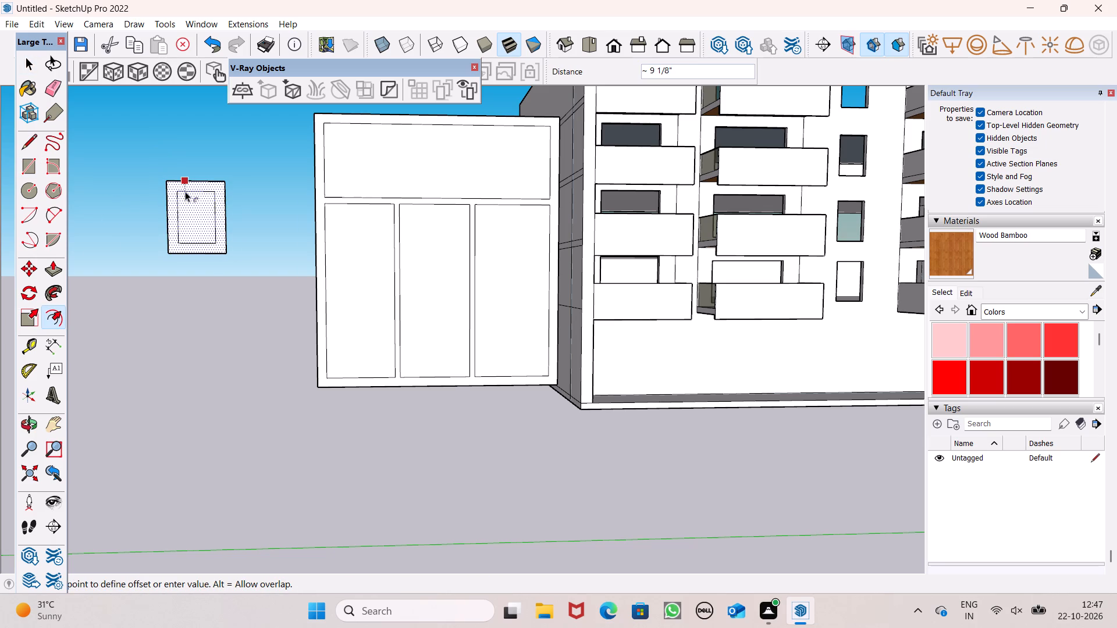
{"action": "key", "text": "space"}
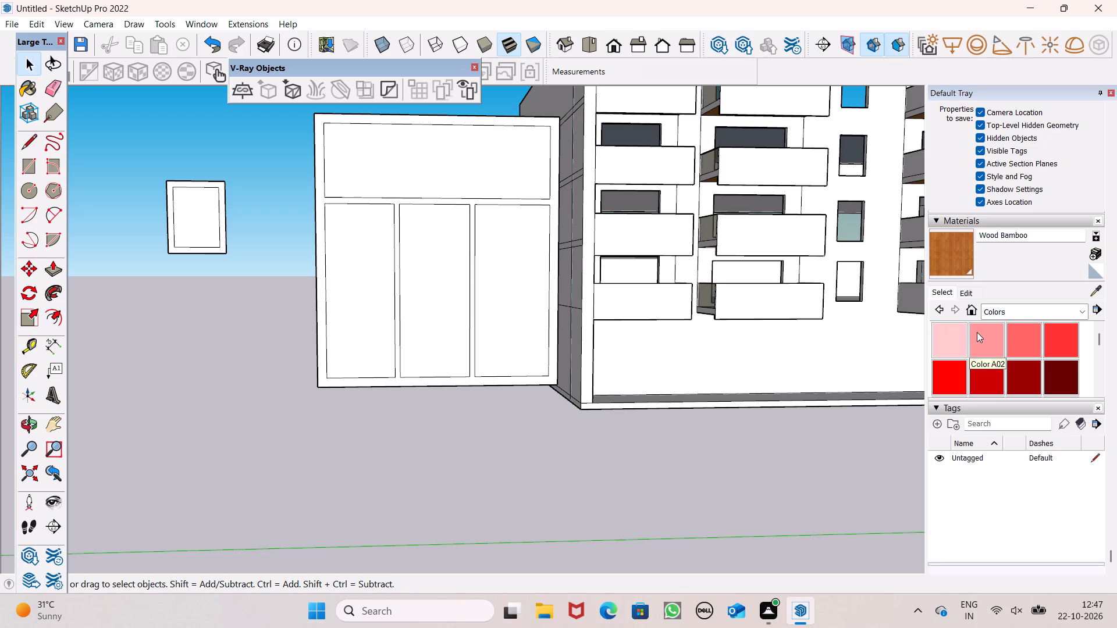
Paint the front border faces of the large panel and the small rectangle with Color A08.
{"action": "left_click", "coordinate": [1060, 372]}
{"action": "scroll", "coordinate": [522, 355], "scroll_direction": "up", "scroll_amount": 2}
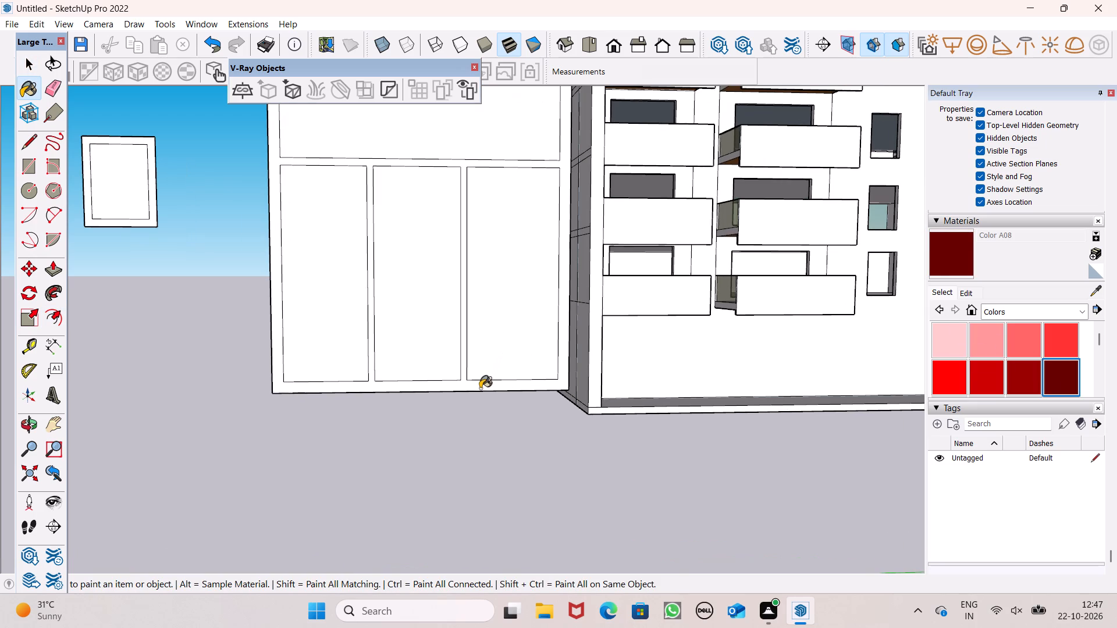
{"action": "left_click", "coordinate": [465, 386]}
{"action": "scroll", "coordinate": [193, 245], "scroll_direction": "up", "scroll_amount": 4}
{"action": "scroll", "coordinate": [148, 221], "scroll_direction": "down", "scroll_amount": 3}
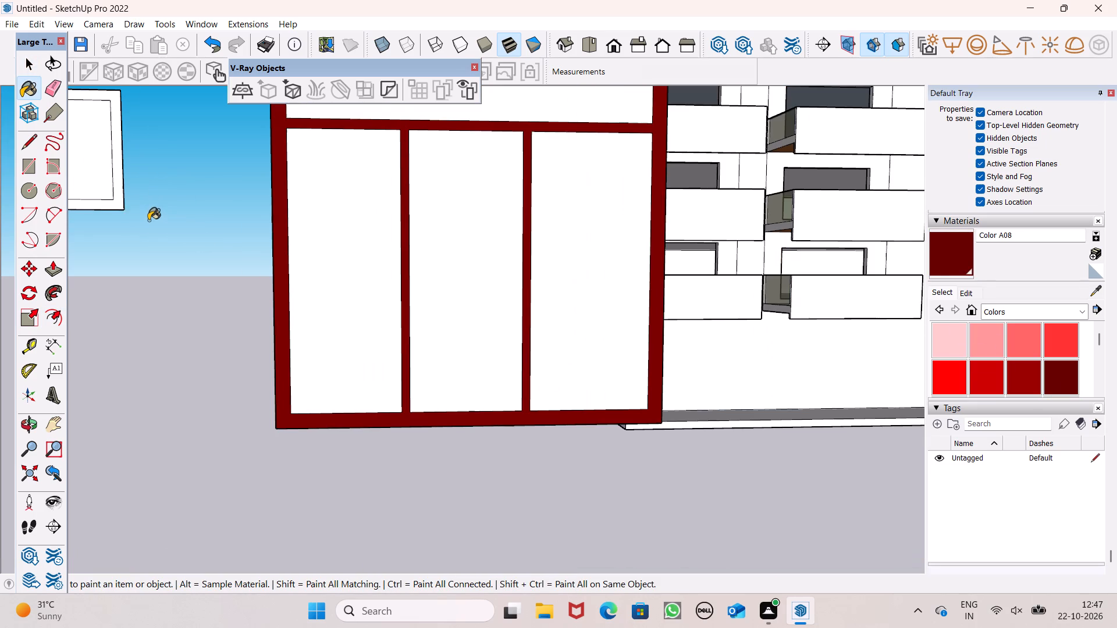
{"action": "scroll", "coordinate": [148, 220], "scroll_direction": "down", "scroll_amount": 1}
{"action": "left_click", "coordinate": [122, 205]}
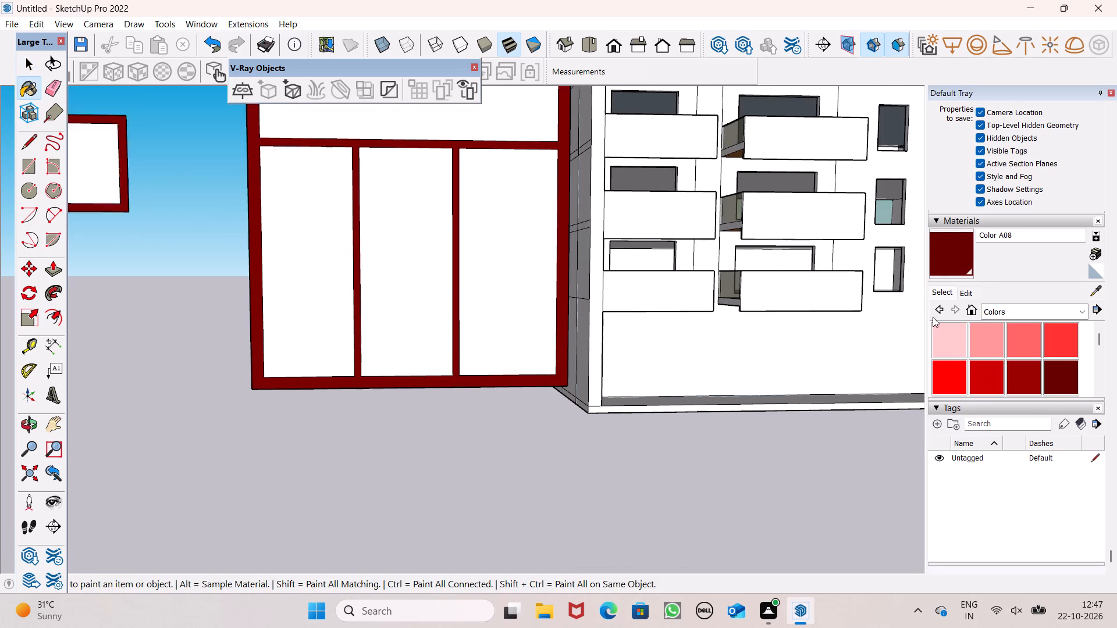
Edit Color A08 to a brown by raising its green value to 50.
{"action": "left_click", "coordinate": [965, 294]}
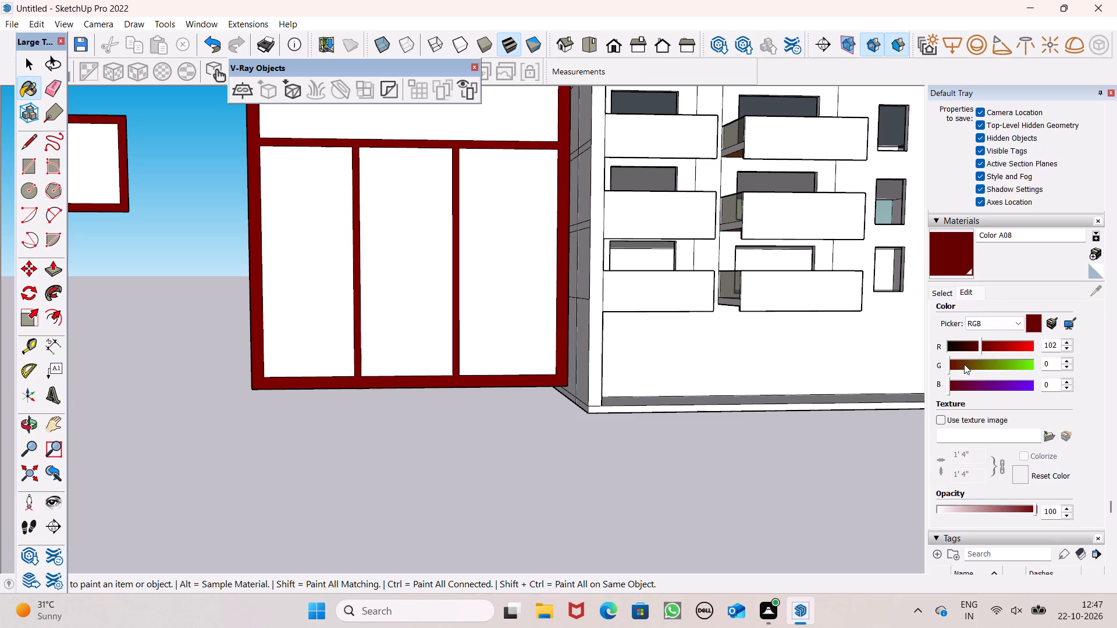
{"action": "left_click", "coordinate": [964, 364]}
{"action": "scroll", "coordinate": [550, 320], "scroll_direction": "down", "scroll_amount": 1}
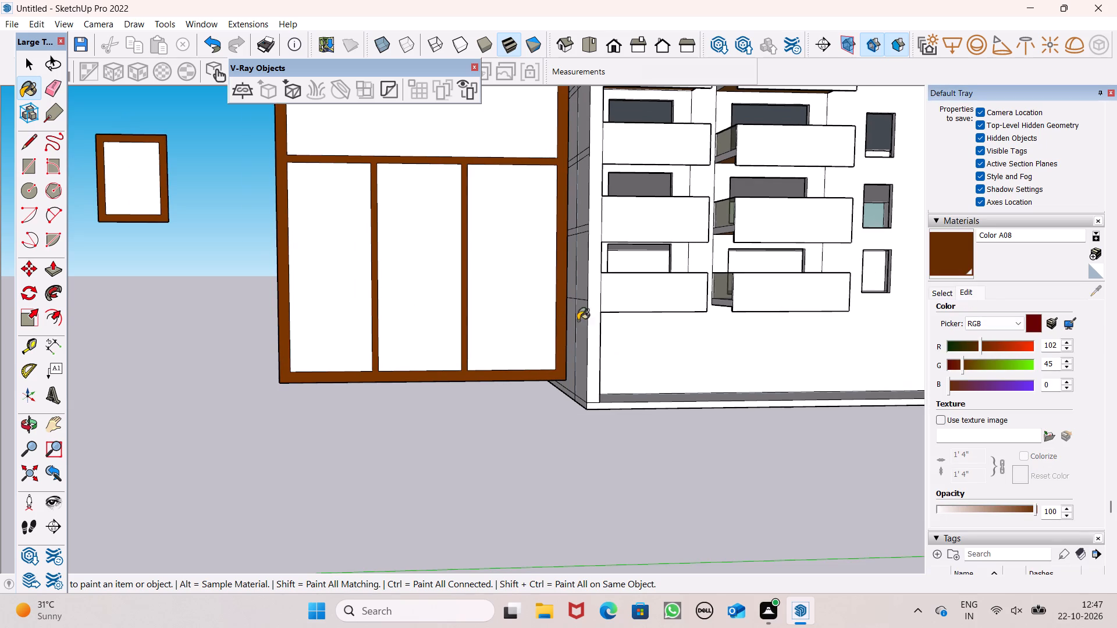
{"action": "scroll", "coordinate": [969, 345], "scroll_direction": "down", "scroll_amount": 1}
Paint the back of the large panel's frame with the brown Color A08.
{"action": "scroll", "coordinate": [481, 376], "scroll_direction": "down", "scroll_amount": 3}
{"action": "middle_click_drag", "start_coordinate": [384, 394], "coordinate": [819, 371]}
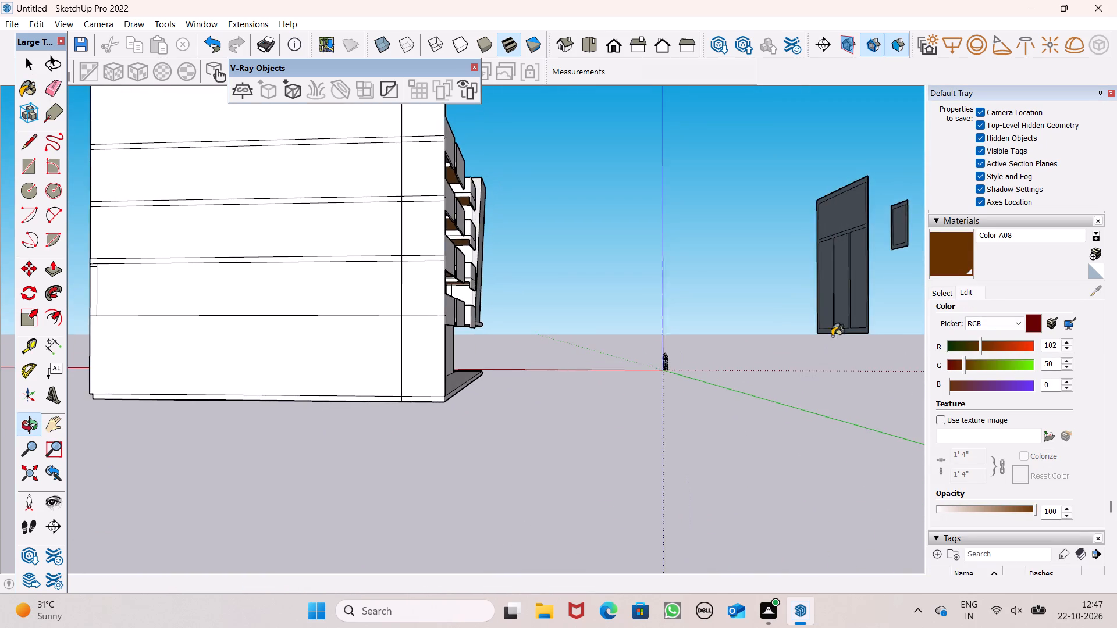
{"action": "scroll", "coordinate": [835, 336], "scroll_direction": "up", "scroll_amount": 6}
{"action": "scroll", "coordinate": [900, 325], "scroll_direction": "up", "scroll_amount": 6}
{"action": "left_click", "coordinate": [751, 322]}
Paint the back of the small rectangle's border with the brown Color A08.
{"action": "scroll", "coordinate": [718, 317], "scroll_direction": "down", "scroll_amount": 8}
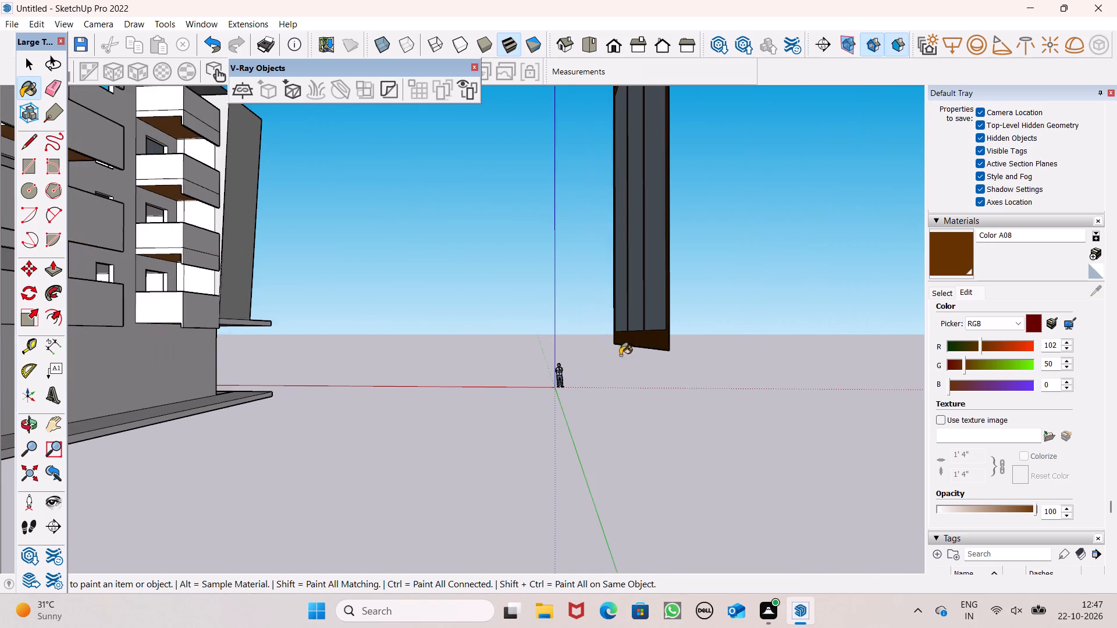
{"action": "scroll", "coordinate": [627, 302], "scroll_direction": "down", "scroll_amount": 7}
{"action": "scroll", "coordinate": [672, 106], "scroll_direction": "up", "scroll_amount": 5}
{"action": "middle_click_drag", "start_coordinate": [627, 184], "coordinate": [709, 209]}
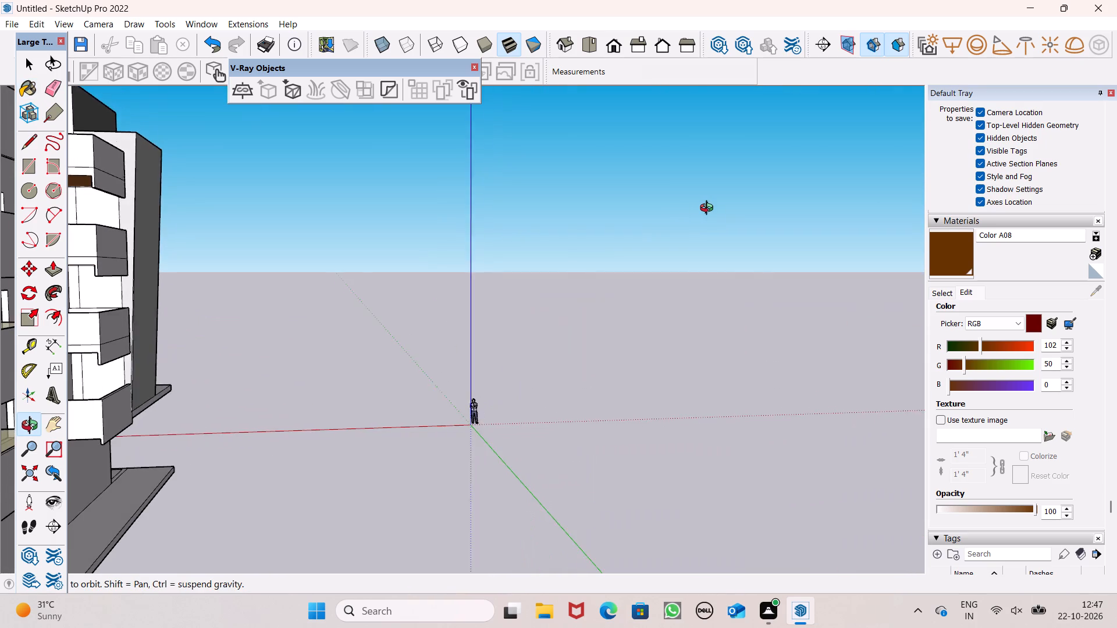
{"action": "middle_click_drag", "start_coordinate": [709, 209], "coordinate": [710, 210]}
{"action": "scroll", "coordinate": [638, 224], "scroll_direction": "down", "scroll_amount": 6}
{"action": "scroll", "coordinate": [755, 326], "scroll_direction": "up", "scroll_amount": 2}
{"action": "scroll", "coordinate": [547, 284], "scroll_direction": "down", "scroll_amount": 3}
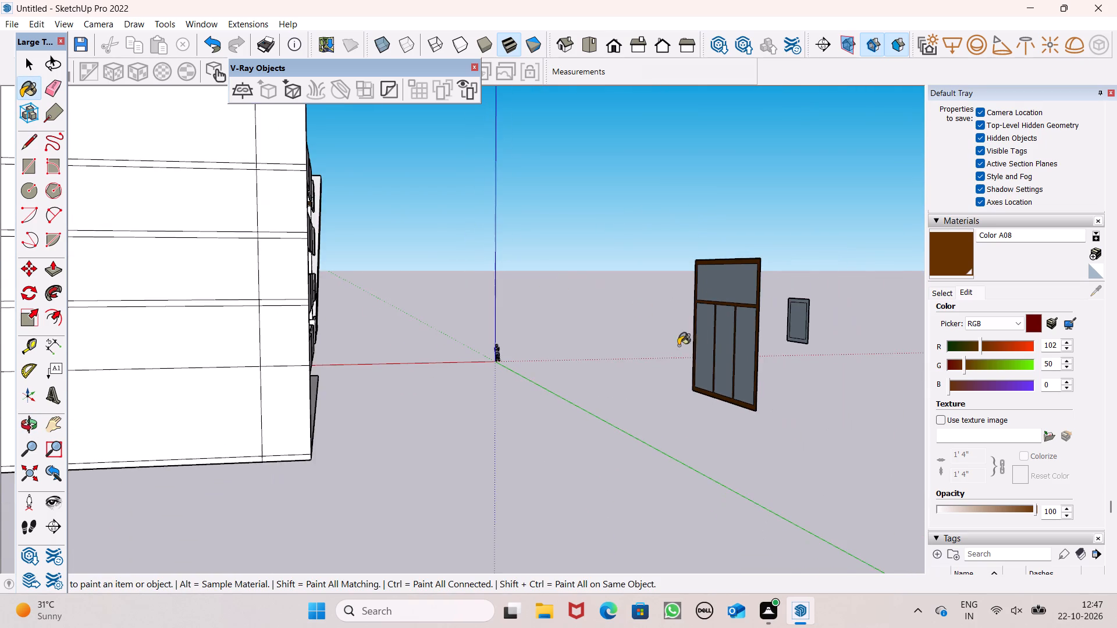
{"action": "scroll", "coordinate": [733, 350], "scroll_direction": "up", "scroll_amount": 1}
{"action": "scroll", "coordinate": [784, 351], "scroll_direction": "up", "scroll_amount": 8}
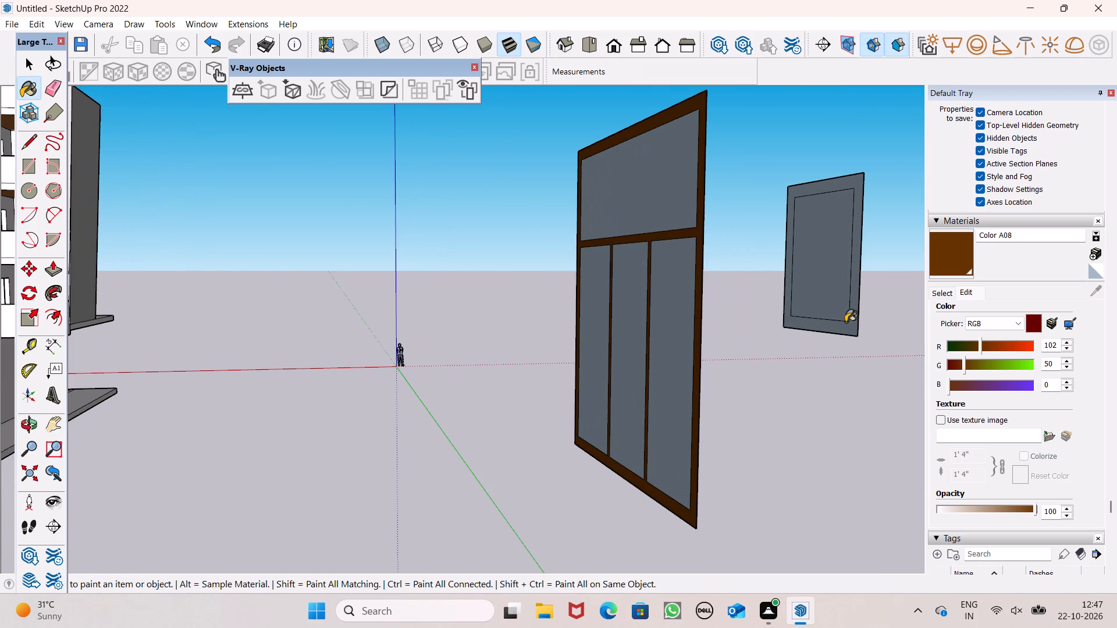
{"action": "left_click", "coordinate": [847, 323]}
{"action": "scroll", "coordinate": [763, 263], "scroll_direction": "down", "scroll_amount": 5}
{"action": "middle_click_drag", "start_coordinate": [739, 315], "coordinate": [390, 377]}
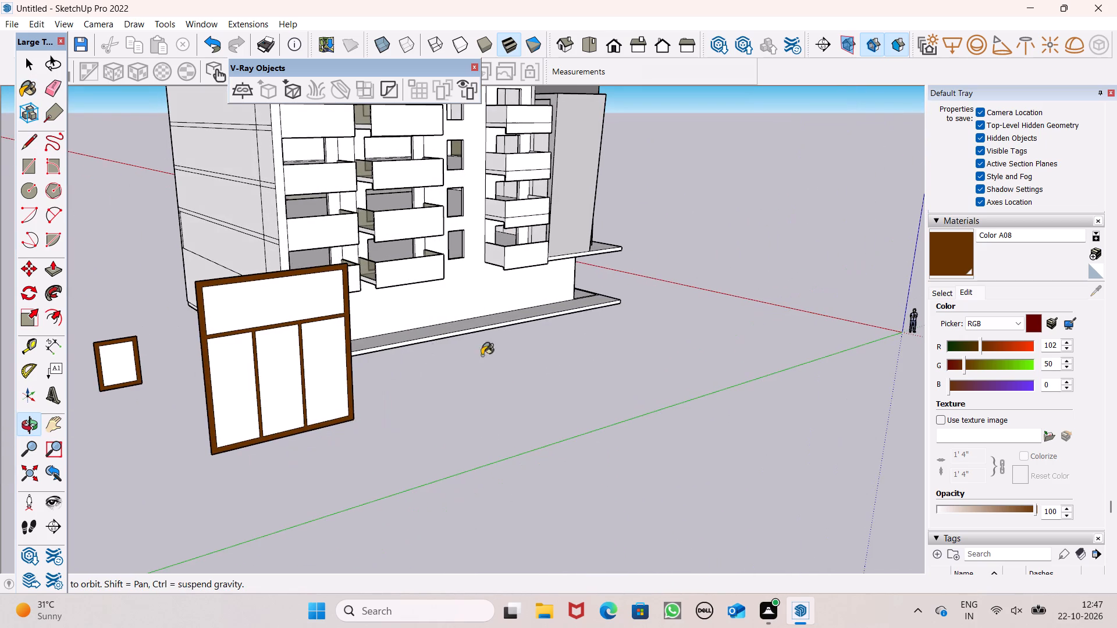
{"action": "key", "text": "space"}
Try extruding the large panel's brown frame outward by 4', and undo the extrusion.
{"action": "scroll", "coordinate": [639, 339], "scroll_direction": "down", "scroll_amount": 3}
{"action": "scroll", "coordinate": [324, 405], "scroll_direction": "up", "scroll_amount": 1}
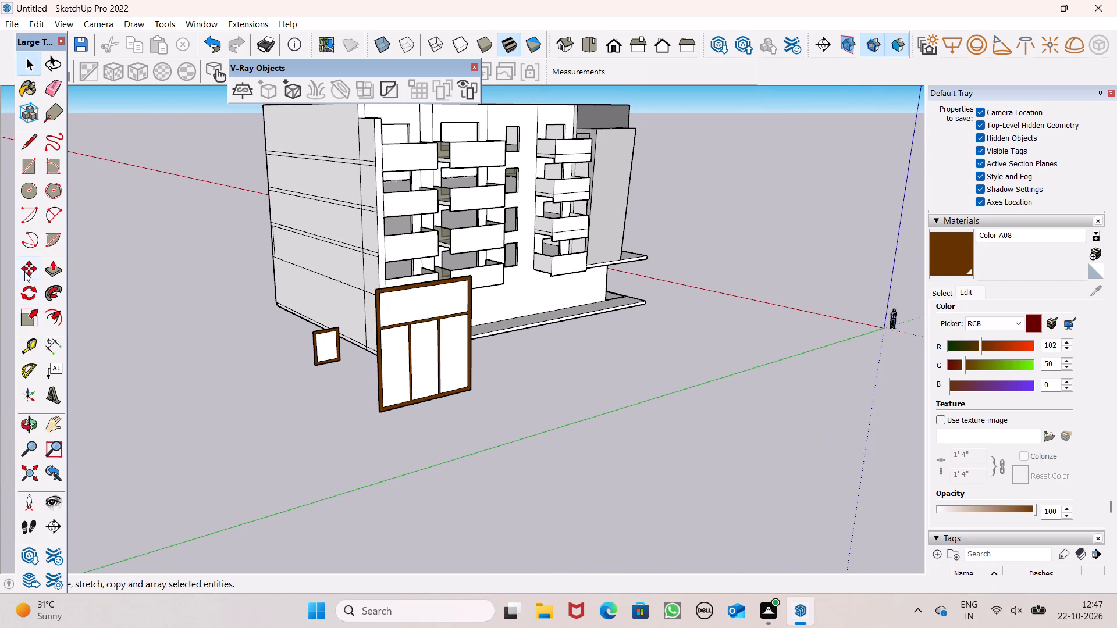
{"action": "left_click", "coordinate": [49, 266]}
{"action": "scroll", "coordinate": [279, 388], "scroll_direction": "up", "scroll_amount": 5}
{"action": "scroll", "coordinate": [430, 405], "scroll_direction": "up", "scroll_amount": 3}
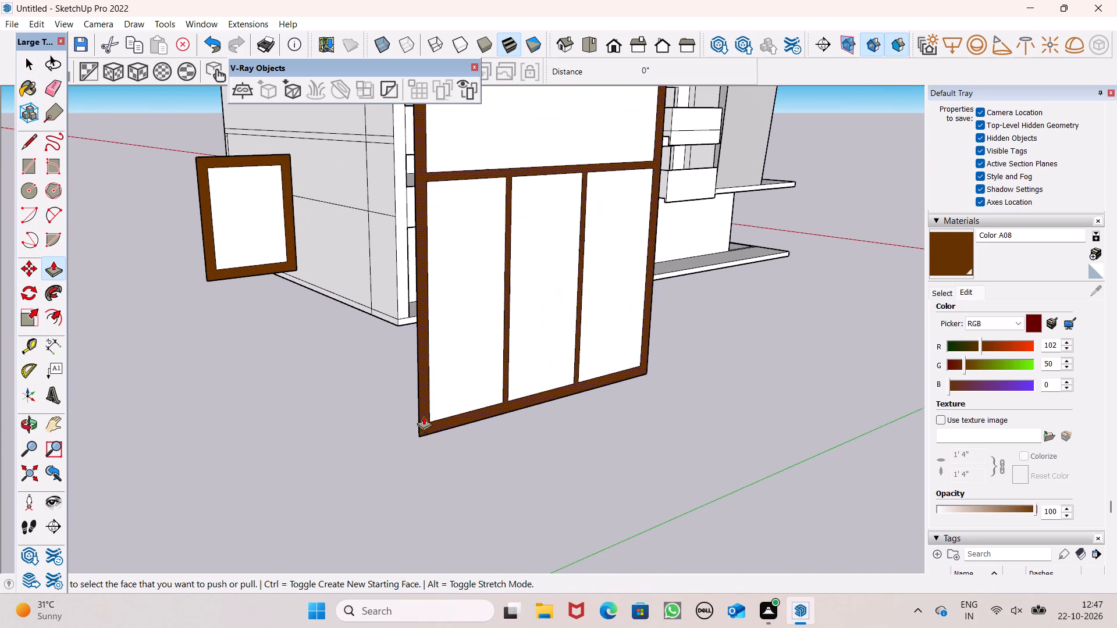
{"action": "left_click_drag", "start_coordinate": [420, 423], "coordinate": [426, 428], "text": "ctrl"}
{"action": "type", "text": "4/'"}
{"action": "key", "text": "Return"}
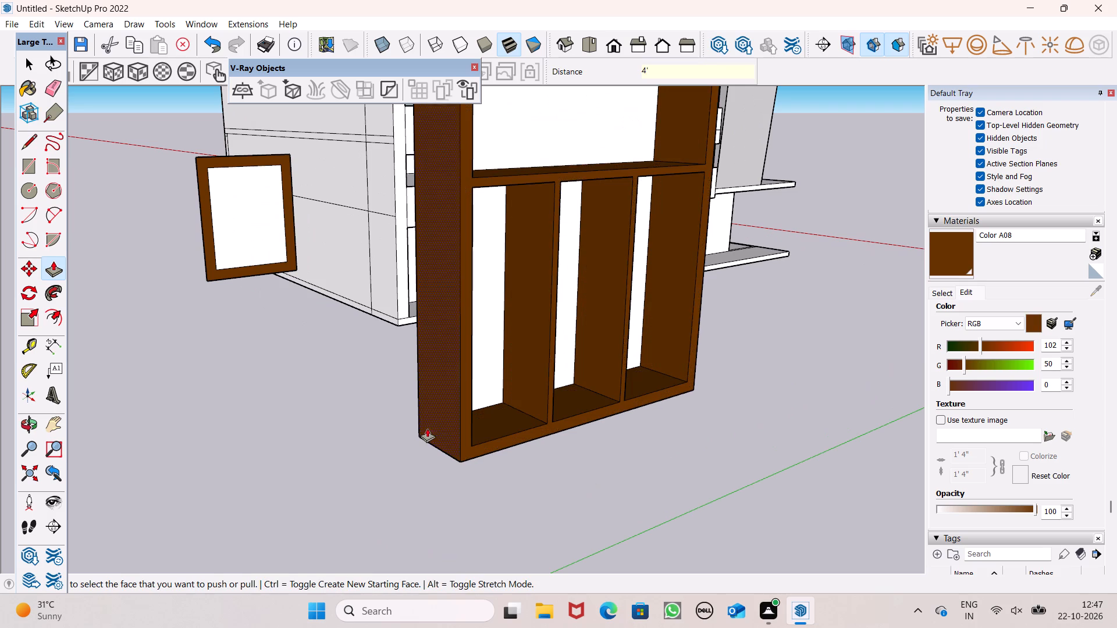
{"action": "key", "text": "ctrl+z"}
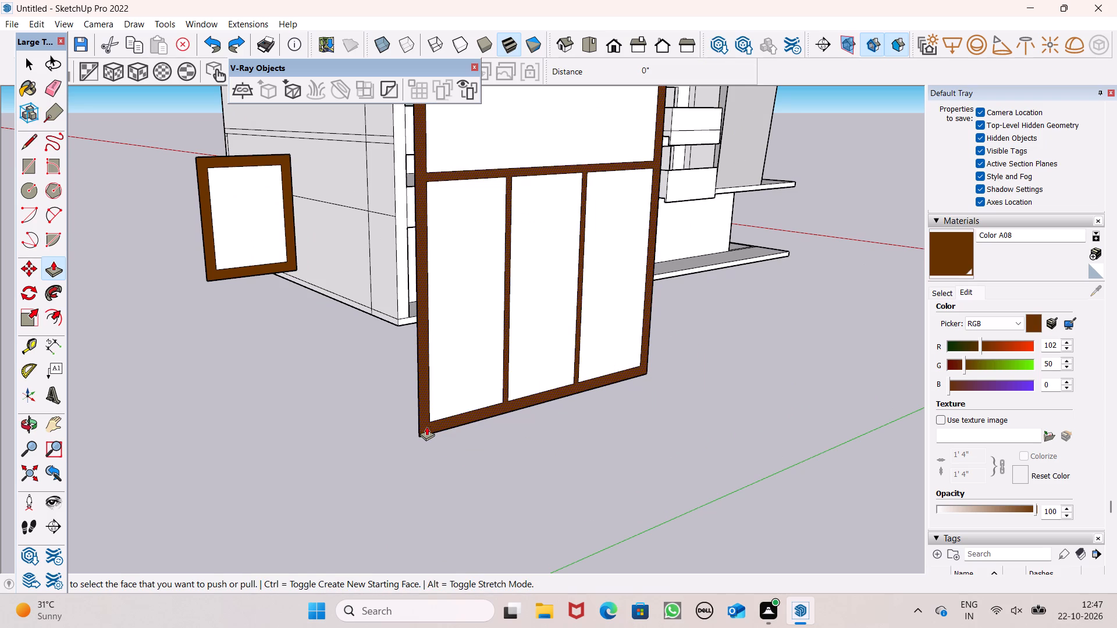
Extrude the large panel's brown frame outward from its front face, entering a distance of 2".
{"action": "left_click_drag", "start_coordinate": [426, 426], "coordinate": [431, 433]}
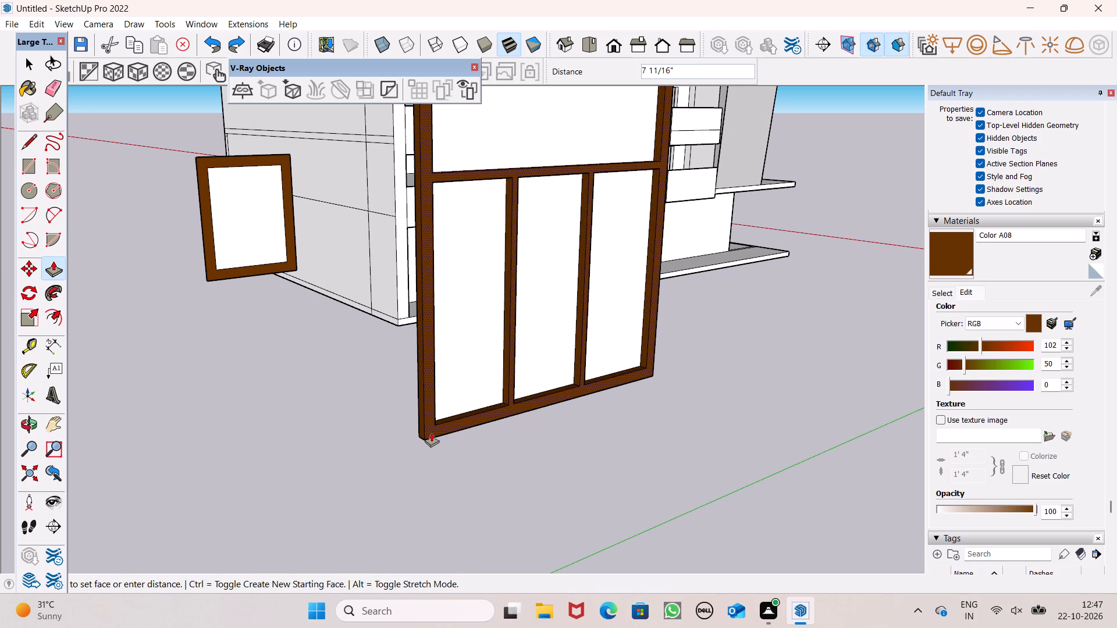
{"action": "left_click_drag", "start_coordinate": [431, 433], "coordinate": [433, 434]}
{"action": "key", "text": "2"}
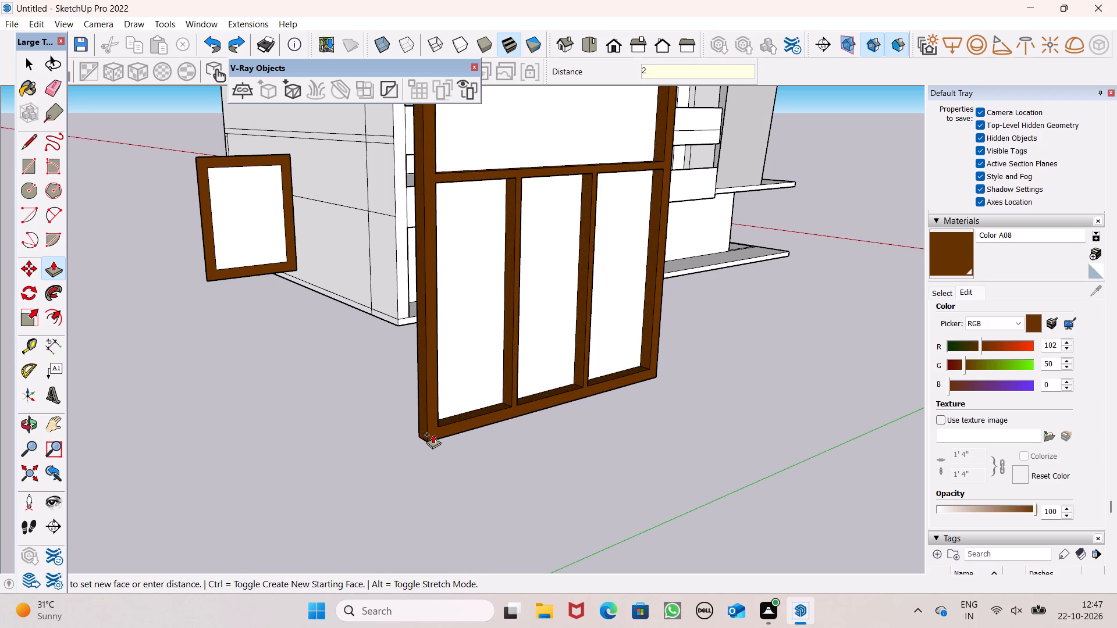
{"action": "left_click_drag", "start_coordinate": [433, 434], "coordinate": [434, 435]}
{"action": "key", "text": "shift+quotedbl"}
{"action": "key", "text": "Return"}
Extrude the small rectangle's brown border outward from its front face, entering a distance of 2".
{"action": "scroll", "coordinate": [419, 434], "scroll_direction": "down", "scroll_amount": 4}
{"action": "middle_click_drag", "start_coordinate": [443, 455], "coordinate": [916, 398]}
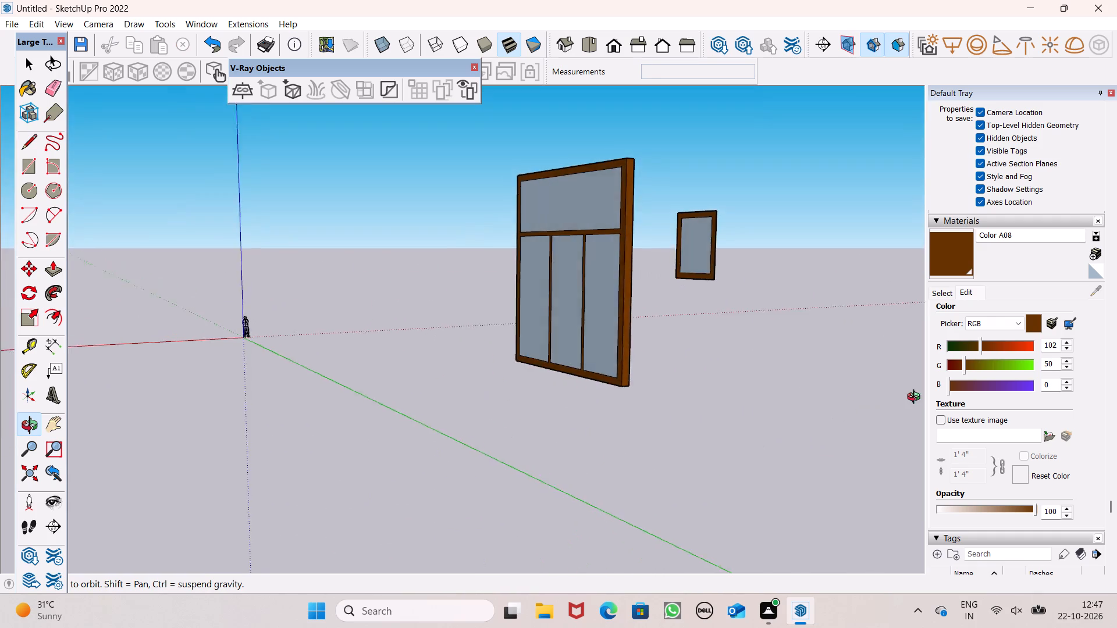
{"action": "middle_click_drag", "start_coordinate": [916, 398], "coordinate": [593, 460]}
{"action": "scroll", "coordinate": [358, 376], "scroll_direction": "up", "scroll_amount": 3}
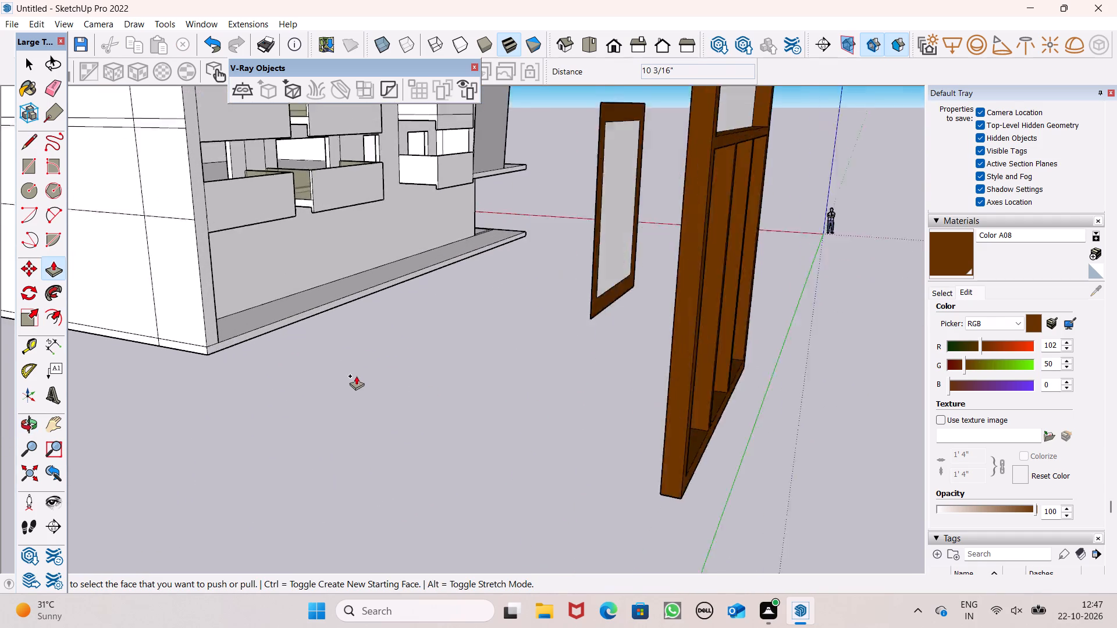
{"action": "scroll", "coordinate": [356, 376], "scroll_direction": "up", "scroll_amount": 2}
{"action": "scroll", "coordinate": [450, 358], "scroll_direction": "down", "scroll_amount": 4}
{"action": "middle_click_drag", "start_coordinate": [471, 388], "coordinate": [446, 427]}
{"action": "scroll", "coordinate": [464, 348], "scroll_direction": "down", "scroll_amount": 2}
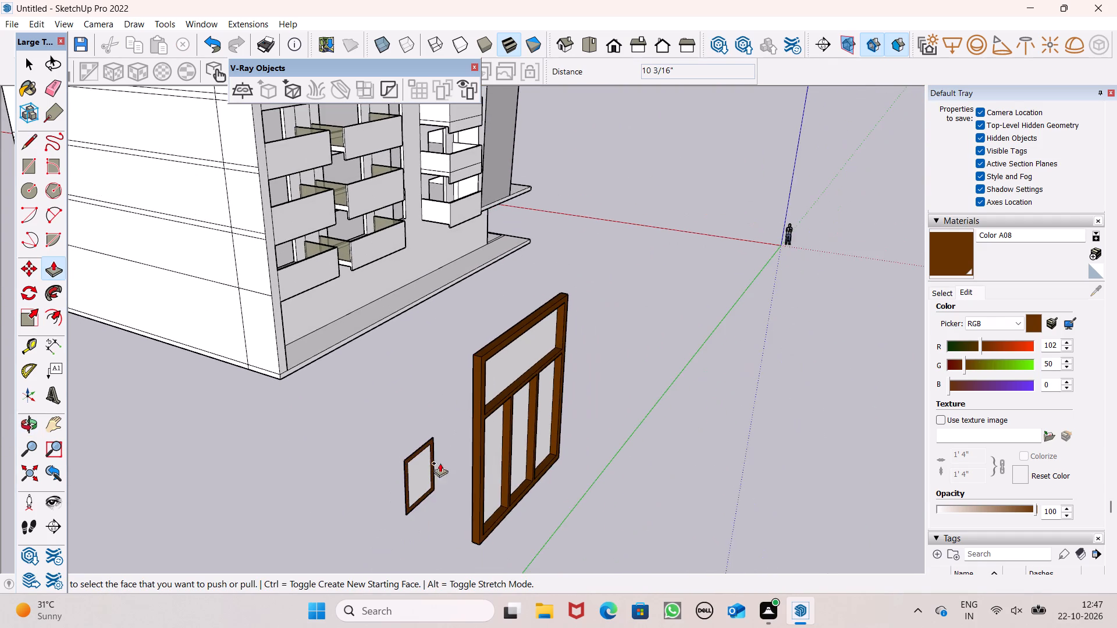
{"action": "scroll", "coordinate": [414, 497], "scroll_direction": "up", "scroll_amount": 11}
{"action": "left_click_drag", "start_coordinate": [343, 491], "coordinate": [355, 495]}
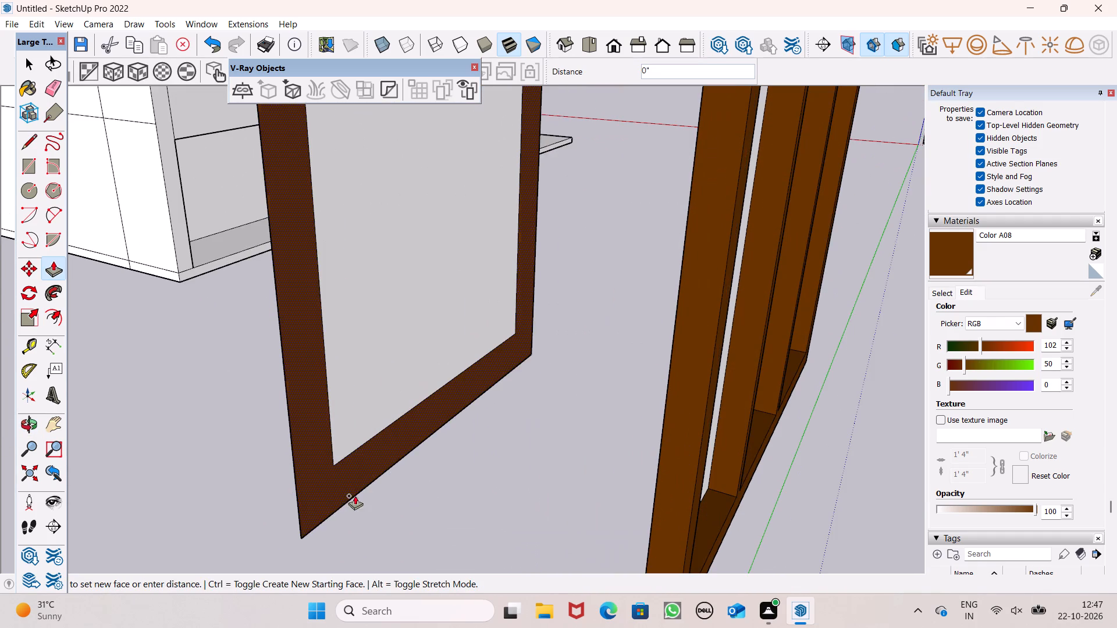
{"action": "left_click_drag", "start_coordinate": [355, 495], "coordinate": [367, 500]}
{"action": "key", "text": "2"}
{"action": "key", "text": "shift+quotedbl"}
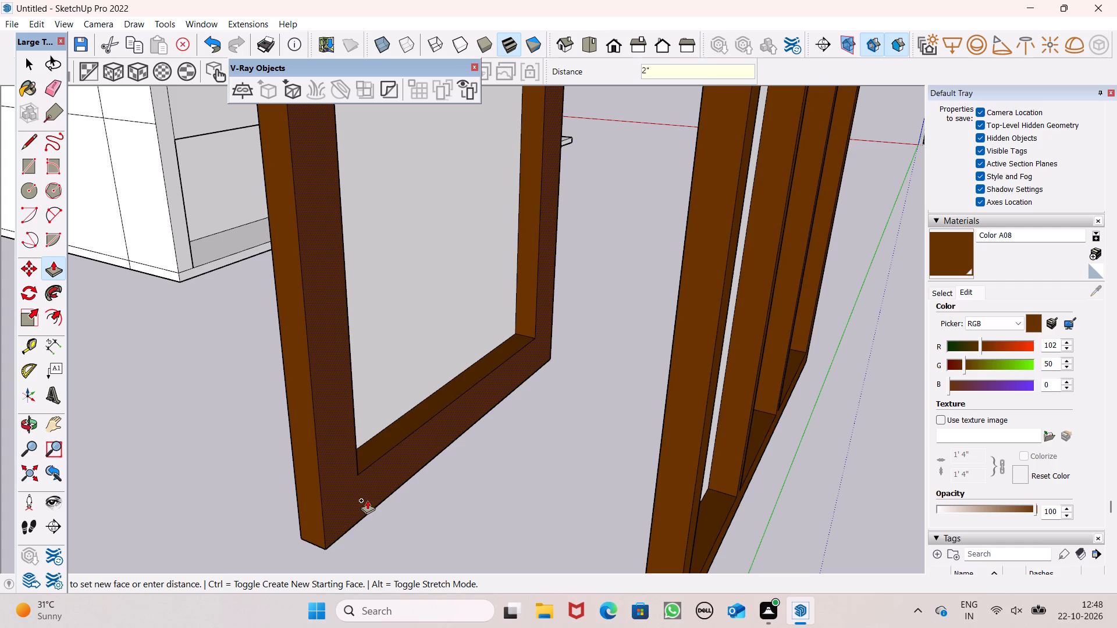
{"action": "left_click_drag", "start_coordinate": [367, 500], "coordinate": [368, 500]}
{"action": "key", "text": "Return"}
{"action": "scroll", "coordinate": [332, 443], "scroll_direction": "down", "scroll_amount": 3}
{"action": "key", "text": "space"}
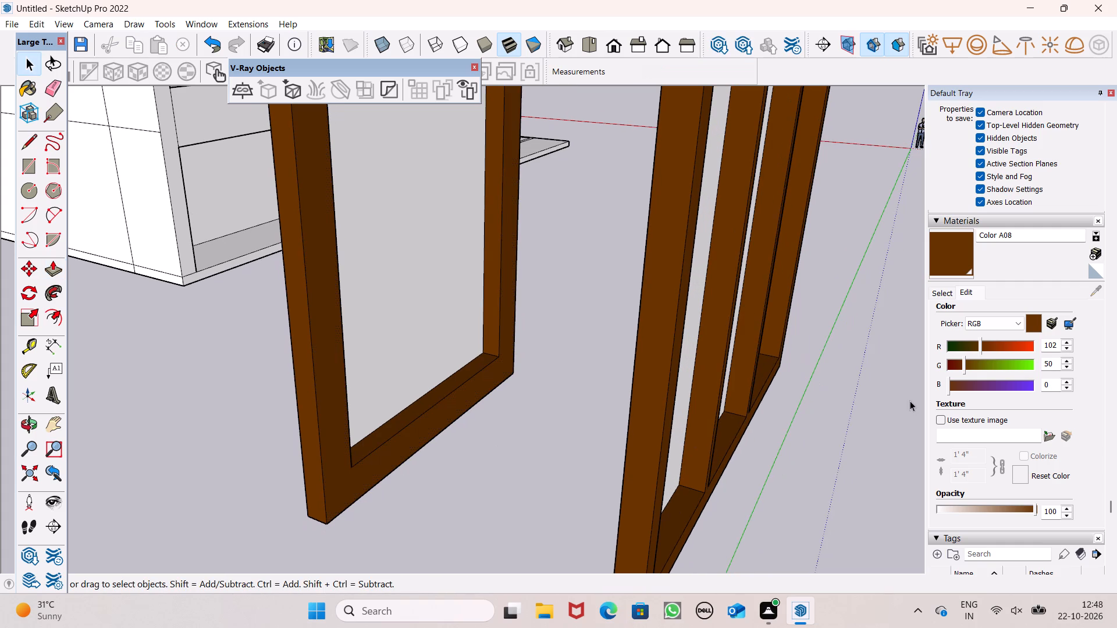
Paint the small framed element's inner pane with Translucent Glass Gray from the Glass and Mirrors materials.
{"action": "left_click", "coordinate": [945, 290]}
{"action": "left_click", "coordinate": [1029, 292]}
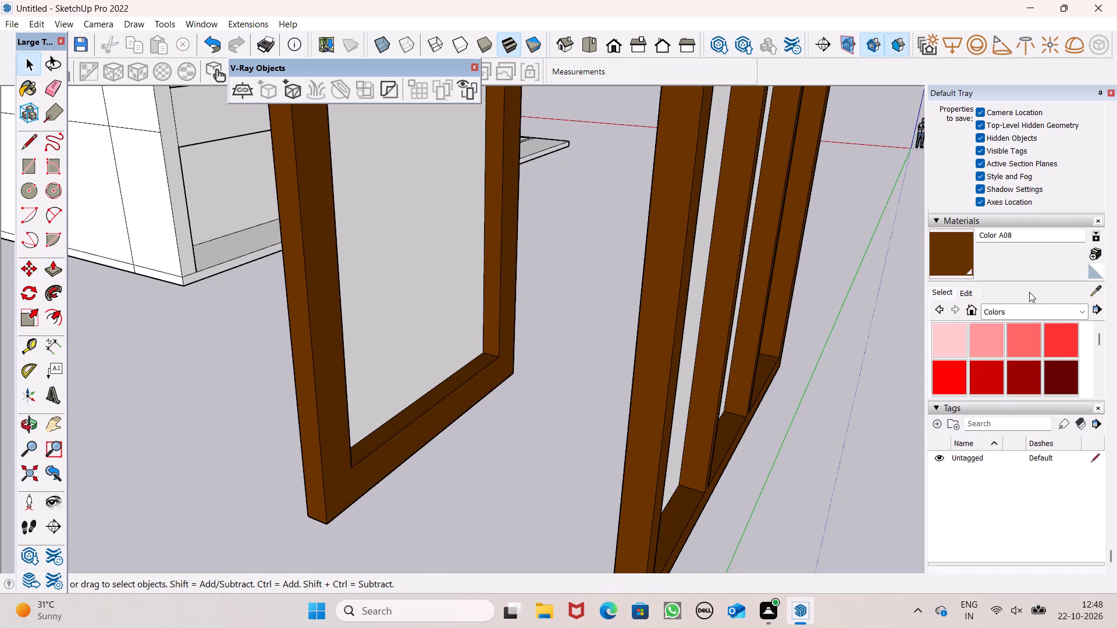
{"action": "left_click", "coordinate": [1035, 309]}
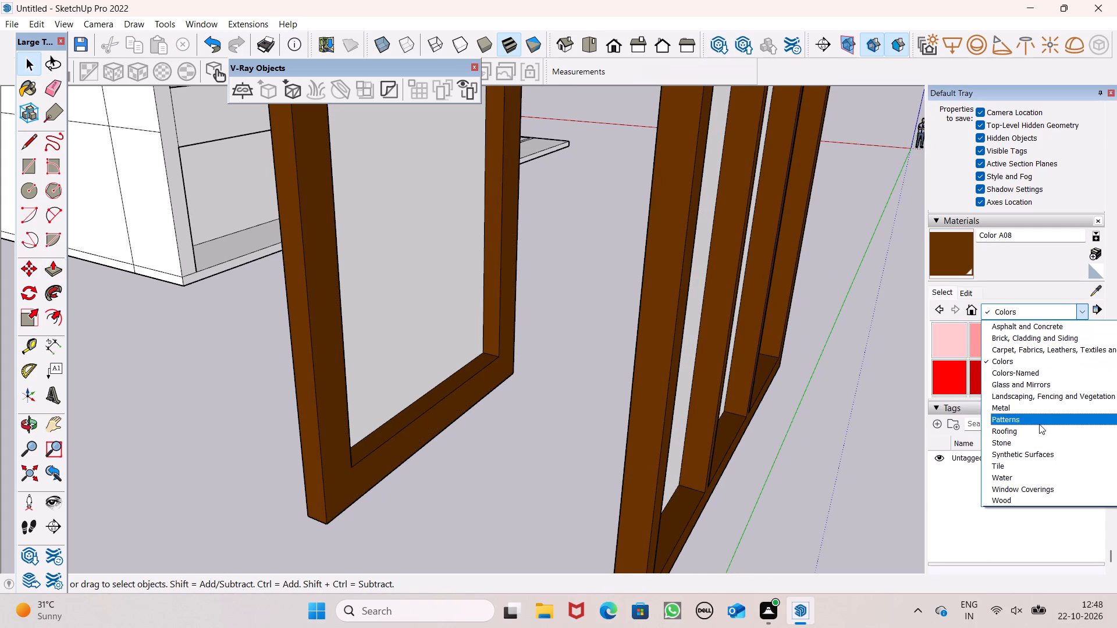
{"action": "left_click", "coordinate": [1026, 364]}
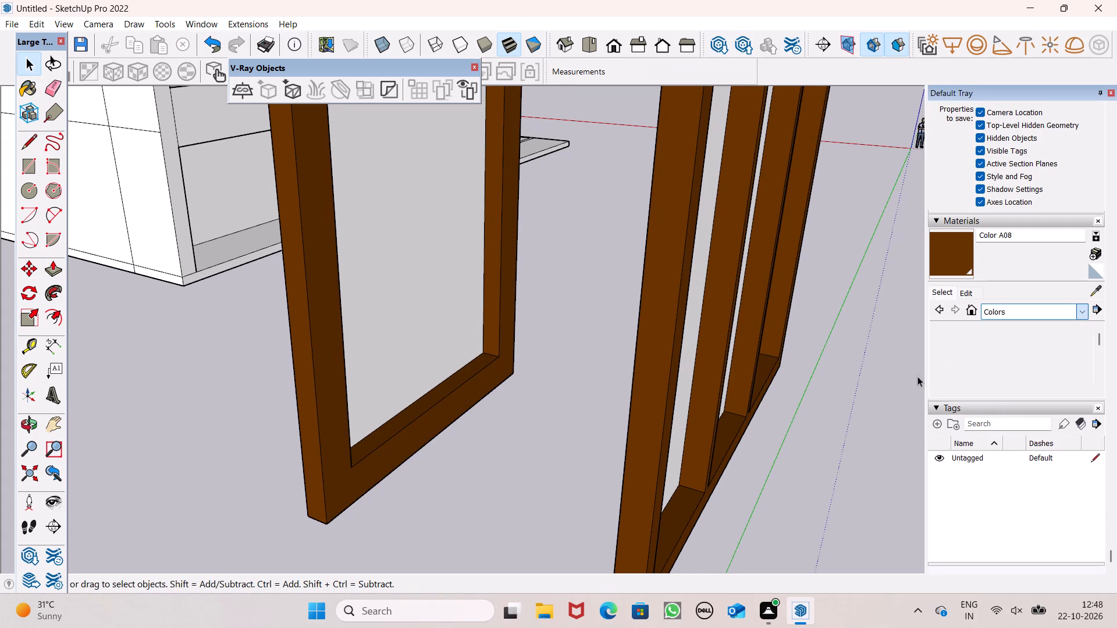
{"action": "left_click", "coordinate": [1020, 316]}
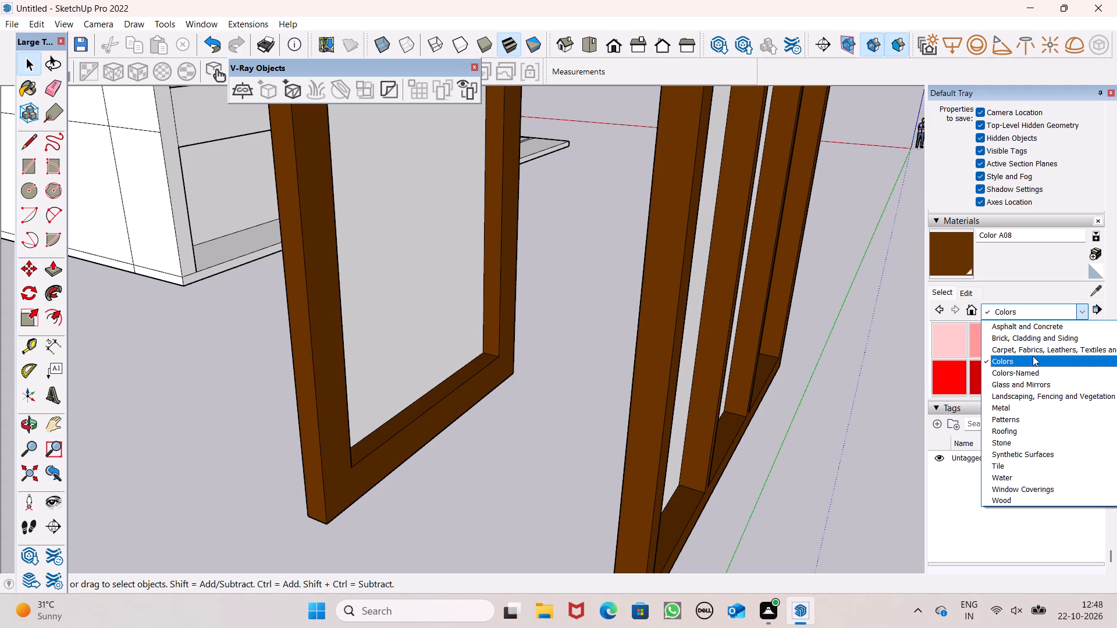
{"action": "left_click", "coordinate": [1033, 382]}
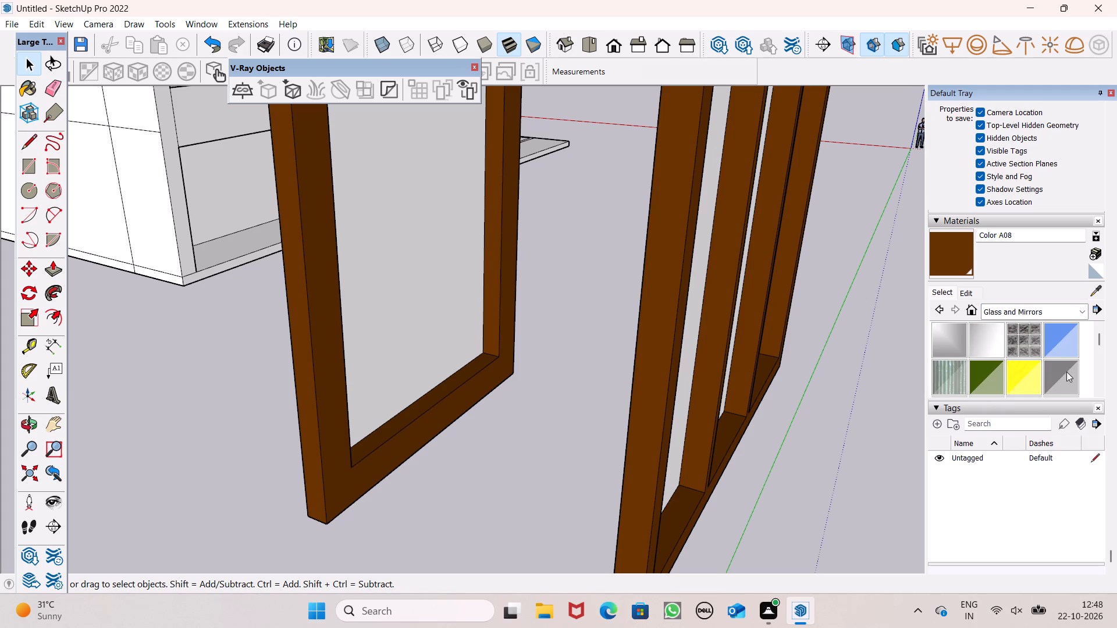
{"action": "left_click", "coordinate": [1068, 372]}
{"action": "left_click", "coordinate": [410, 309]}
Paint the large panel's upper pane and three lower panes with the same Translucent Glass Gray.
{"action": "scroll", "coordinate": [529, 304], "scroll_direction": "down", "scroll_amount": 5}
{"action": "middle_click_drag", "start_coordinate": [632, 369], "coordinate": [462, 369]}
{"action": "scroll", "coordinate": [488, 334], "scroll_direction": "down", "scroll_amount": 1}
{"action": "scroll", "coordinate": [365, 234], "scroll_direction": "down", "scroll_amount": 4}
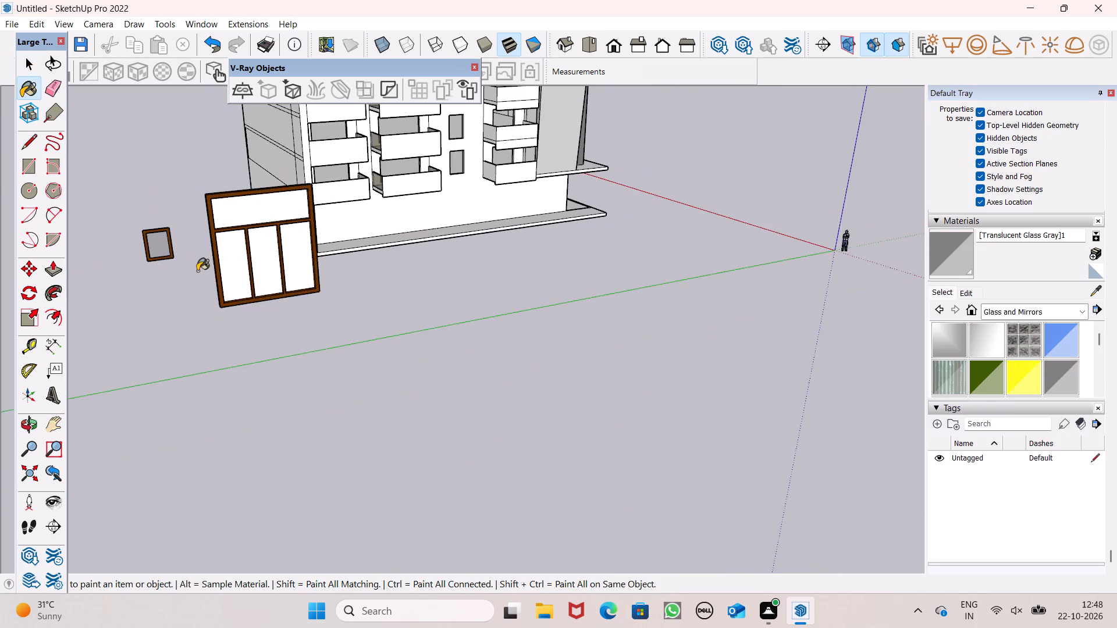
{"action": "scroll", "coordinate": [197, 256], "scroll_direction": "up", "scroll_amount": 3}
{"action": "left_click", "coordinate": [274, 208]}
{"action": "left_click", "coordinate": [253, 238]}
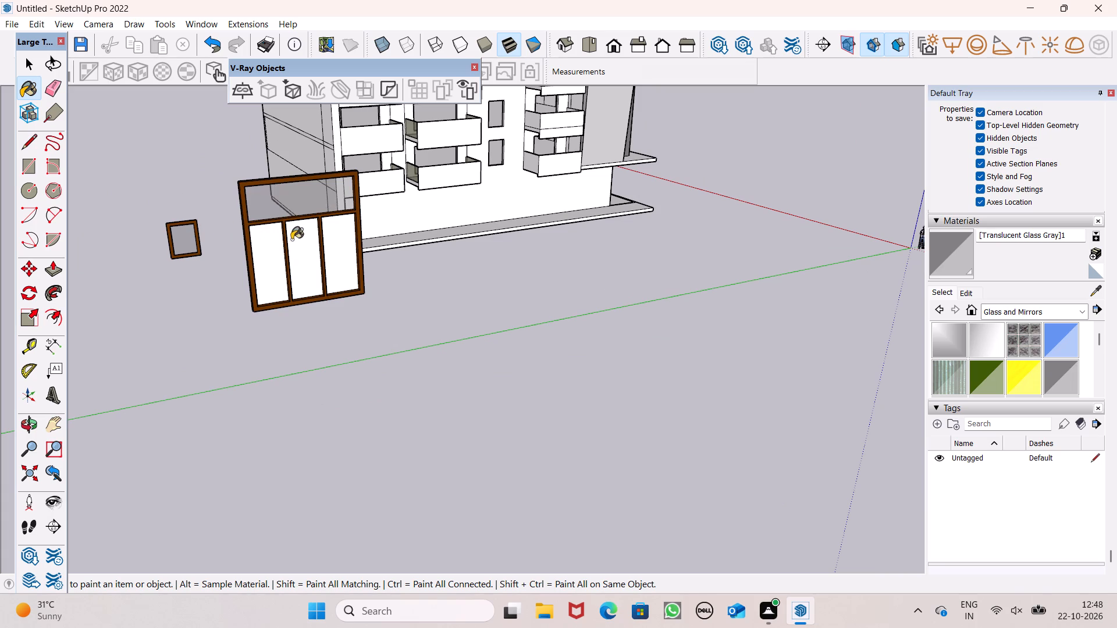
{"action": "left_click", "coordinate": [291, 237]}
{"action": "left_click", "coordinate": [329, 240]}
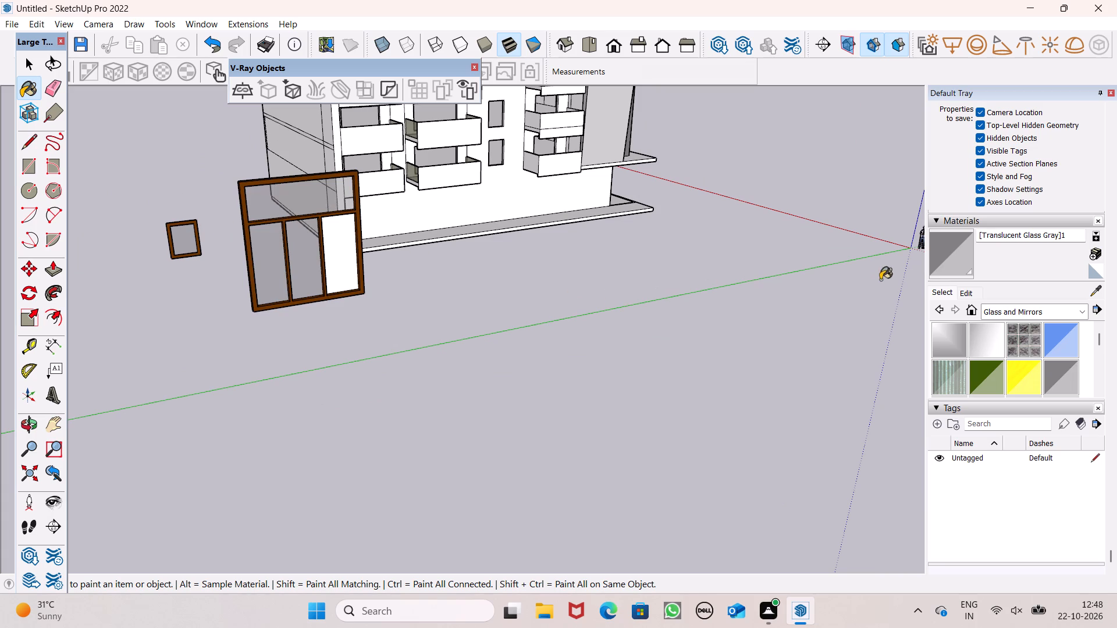
Tint the Translucent Glass Gray material by lowering its RGB blue value to 95.
{"action": "left_click", "coordinate": [965, 296]}
{"action": "left_click_drag", "start_coordinate": [994, 390], "coordinate": [981, 394]}
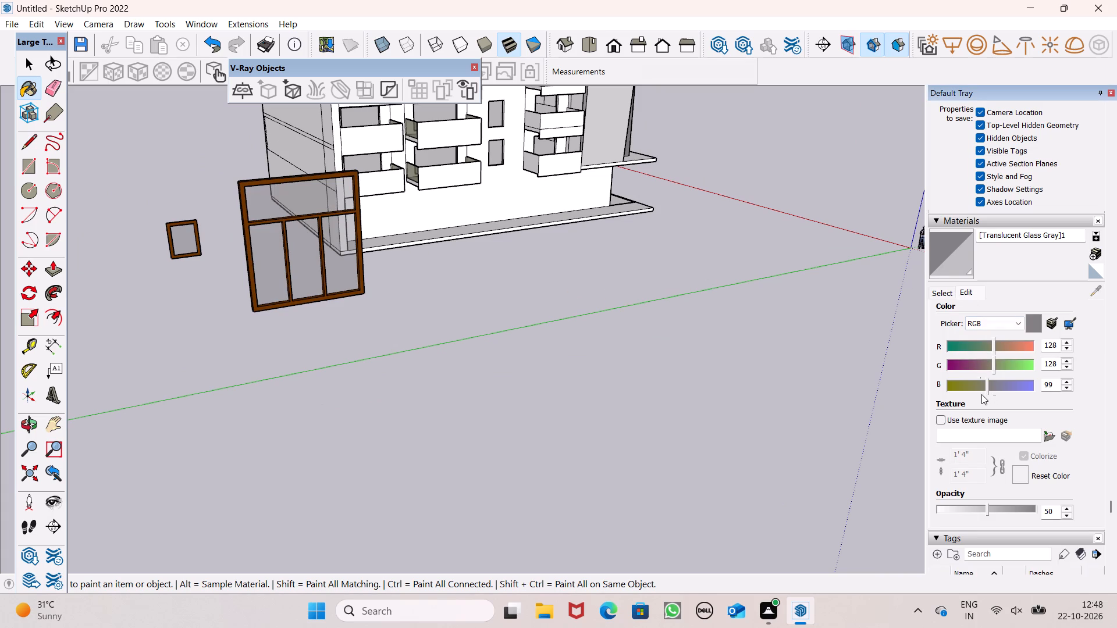
{"action": "left_click_drag", "start_coordinate": [981, 394], "coordinate": [980, 395]}
{"action": "key", "text": "space"}
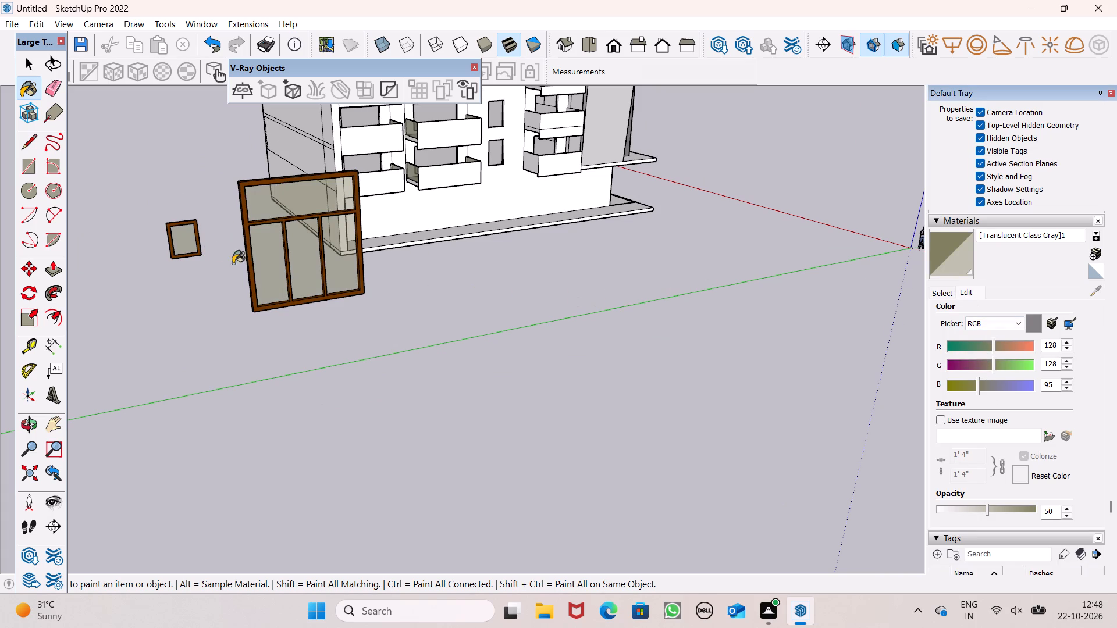
Group all of the large panel's frame and glass geometry.
{"action": "double_click", "coordinate": [276, 267]}
{"action": "key", "text": "space"}
{"action": "triple_click", "coordinate": [276, 267]}
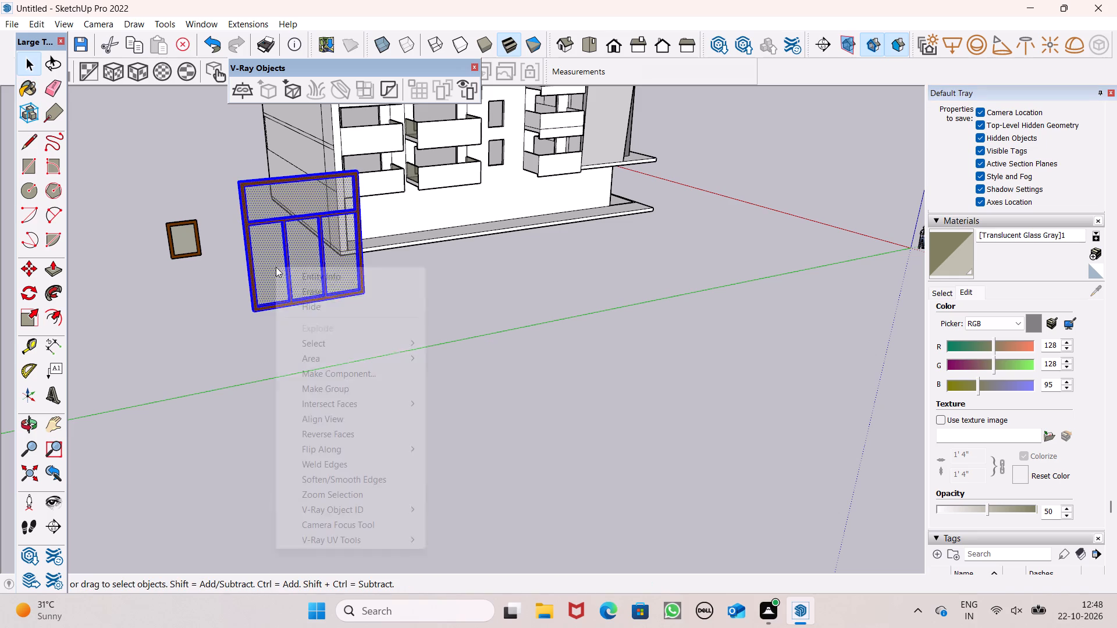
{"action": "right_click", "coordinate": [276, 267]}
{"action": "left_click", "coordinate": [338, 394]}
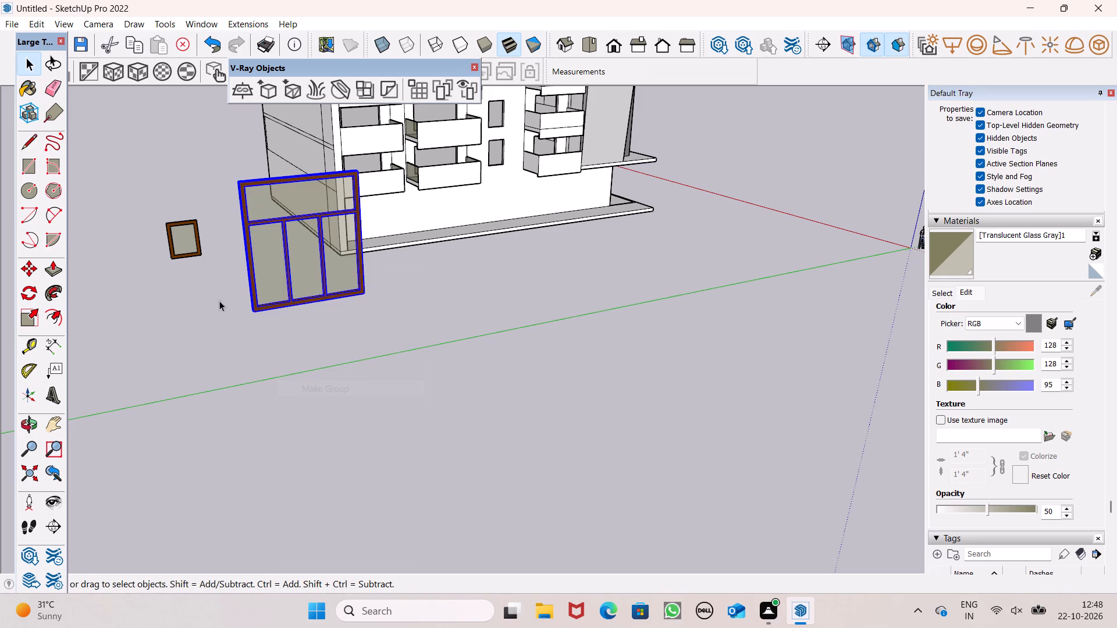
Group all of the small framed element's frame and glass geometry.
{"action": "triple_click", "coordinate": [188, 245]}
{"action": "left_click", "coordinate": [188, 245]}
{"action": "right_click", "coordinate": [188, 245]}
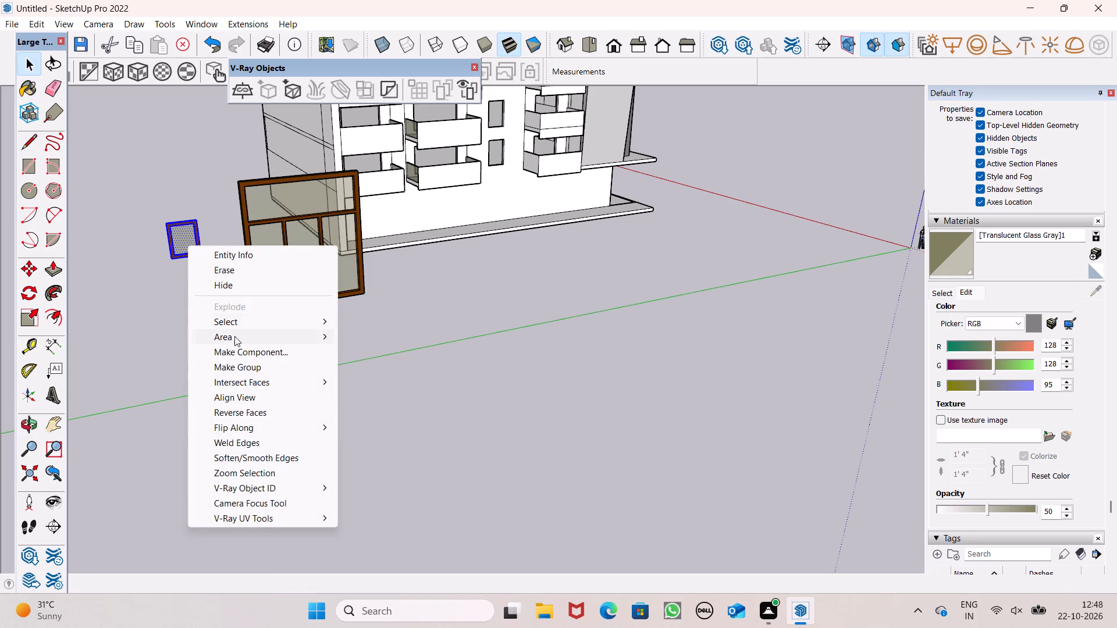
{"action": "left_click", "coordinate": [255, 370]}
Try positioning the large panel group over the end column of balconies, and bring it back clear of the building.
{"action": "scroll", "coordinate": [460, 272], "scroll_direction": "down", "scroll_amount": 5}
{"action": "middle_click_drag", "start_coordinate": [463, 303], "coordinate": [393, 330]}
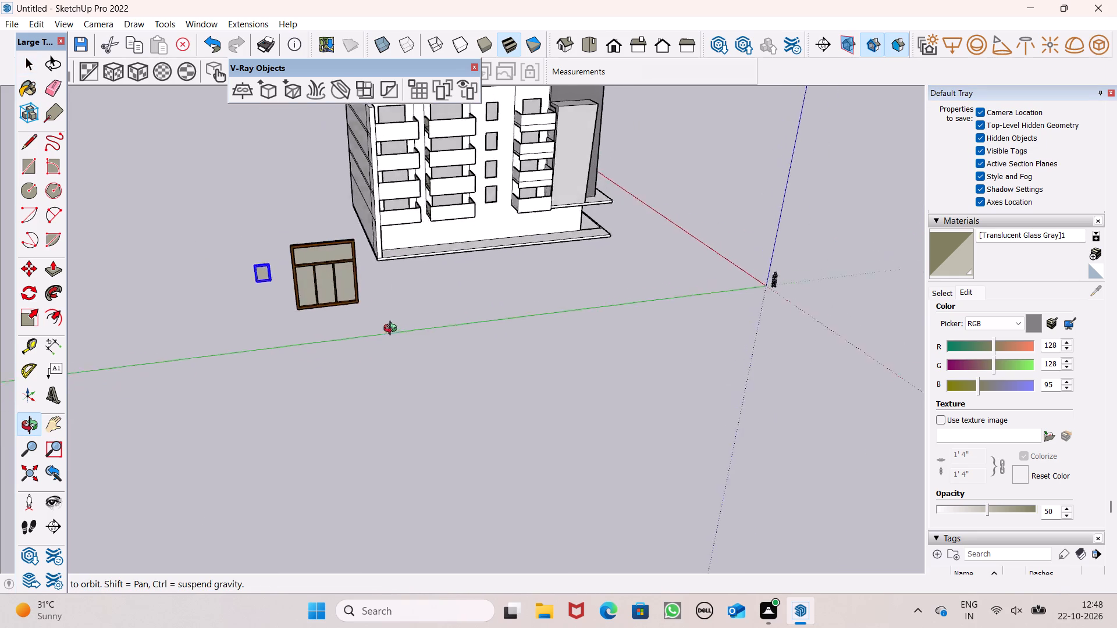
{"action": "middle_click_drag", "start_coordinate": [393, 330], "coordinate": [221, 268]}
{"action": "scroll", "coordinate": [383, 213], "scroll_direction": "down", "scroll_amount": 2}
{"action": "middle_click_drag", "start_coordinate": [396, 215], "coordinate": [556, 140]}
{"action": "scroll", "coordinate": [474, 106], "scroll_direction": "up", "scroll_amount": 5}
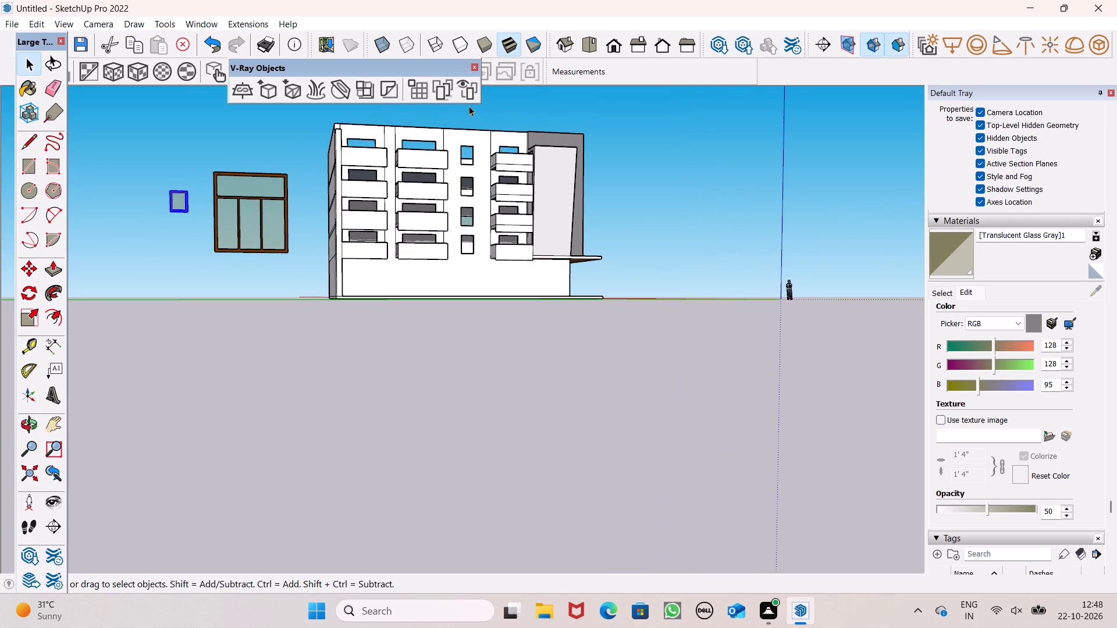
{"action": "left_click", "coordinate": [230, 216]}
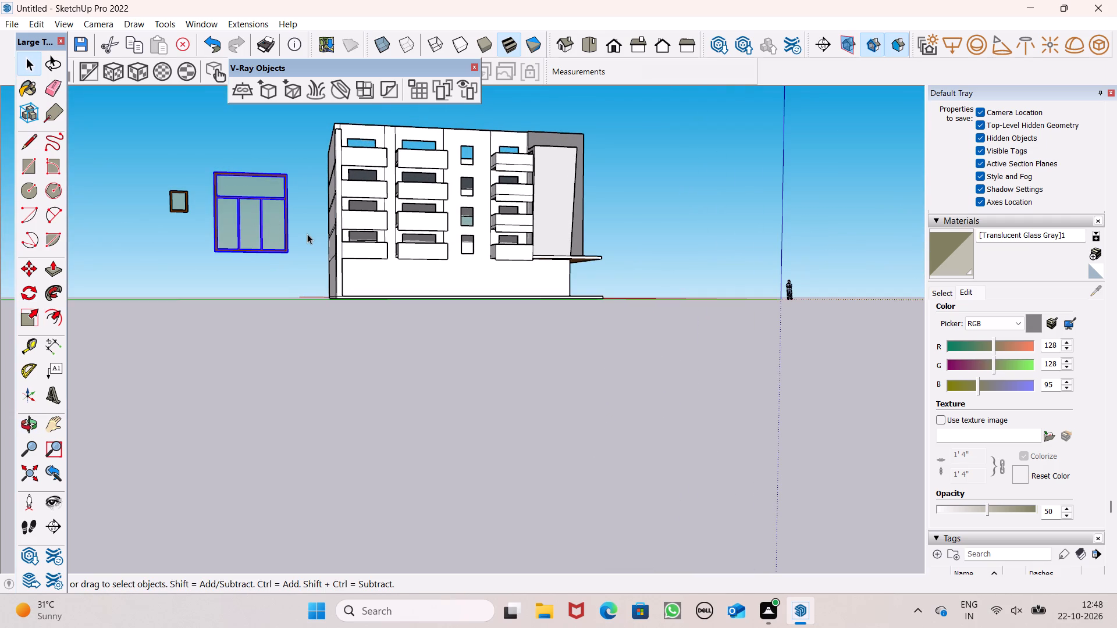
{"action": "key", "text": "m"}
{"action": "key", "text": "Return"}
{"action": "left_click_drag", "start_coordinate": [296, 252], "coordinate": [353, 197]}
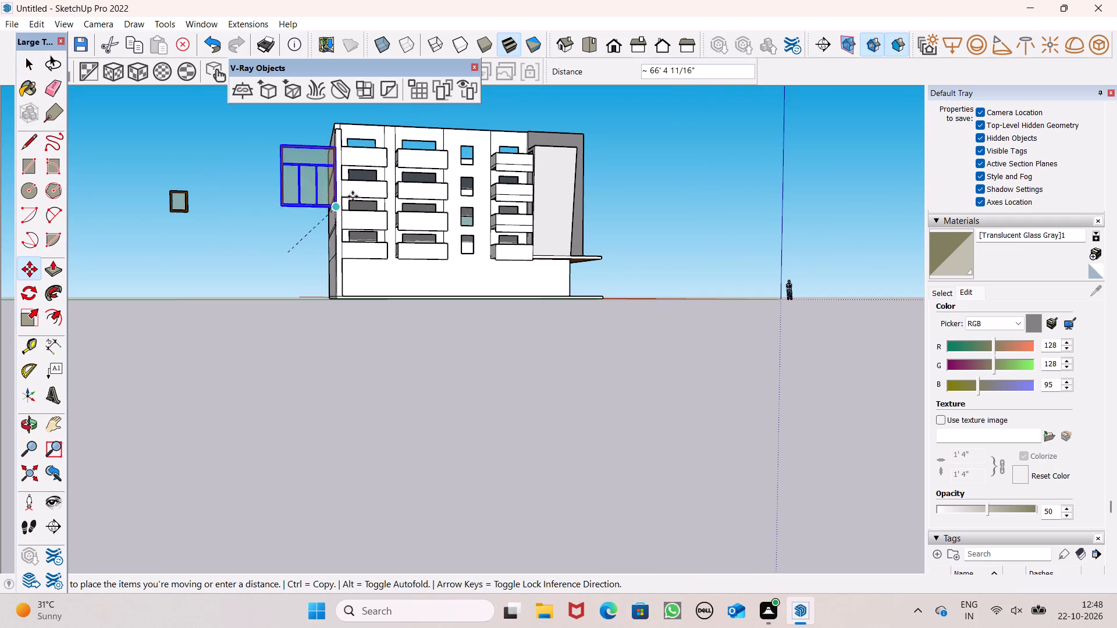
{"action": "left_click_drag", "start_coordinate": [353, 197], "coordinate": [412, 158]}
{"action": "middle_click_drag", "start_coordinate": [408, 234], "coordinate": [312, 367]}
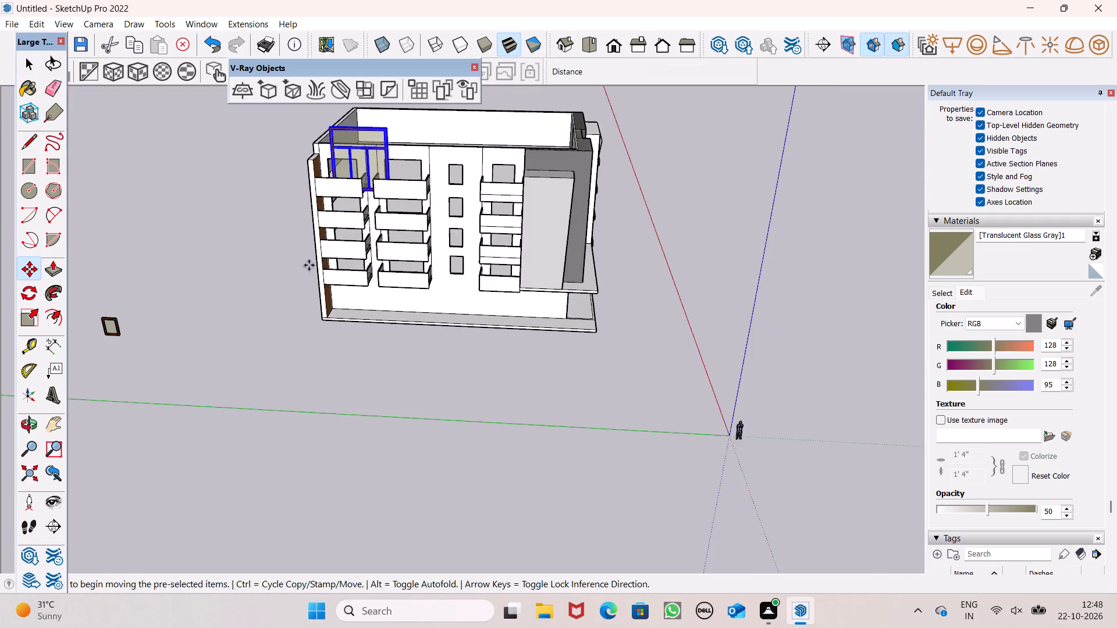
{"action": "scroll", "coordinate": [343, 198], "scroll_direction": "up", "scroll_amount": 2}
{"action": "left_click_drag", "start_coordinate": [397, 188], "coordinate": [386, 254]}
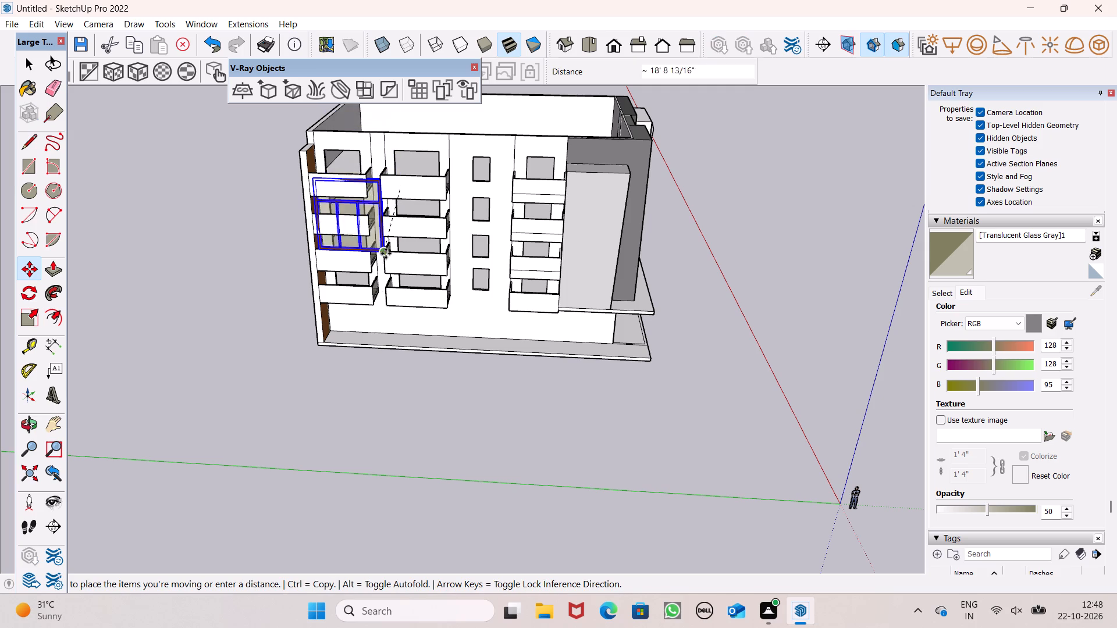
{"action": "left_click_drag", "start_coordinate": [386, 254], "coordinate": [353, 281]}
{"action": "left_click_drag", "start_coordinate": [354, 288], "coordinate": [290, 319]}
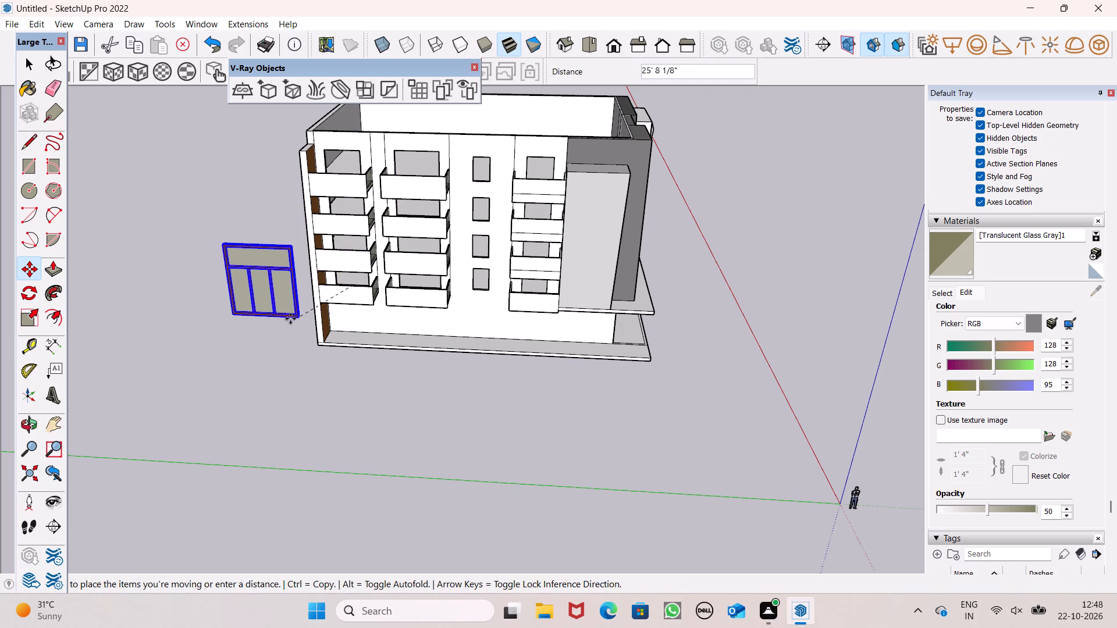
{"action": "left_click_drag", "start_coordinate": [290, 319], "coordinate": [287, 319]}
Scale the large panel group down uniformly from its upper corner to roughly half its size.
{"action": "key", "text": "space"}
{"action": "left_click", "coordinate": [26, 311]}
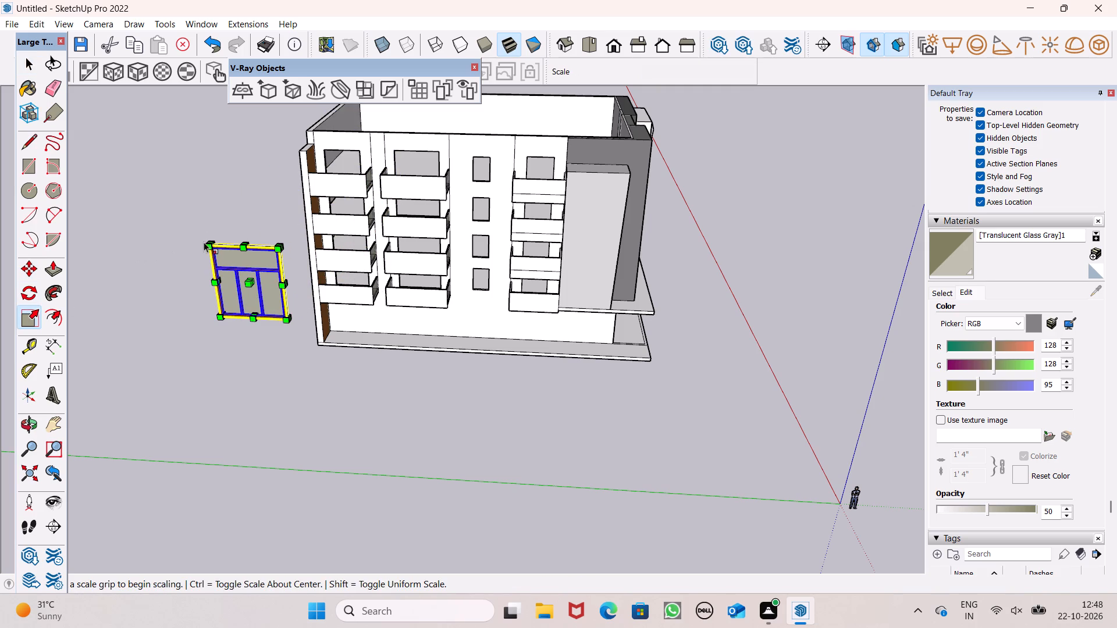
{"action": "left_click_drag", "start_coordinate": [214, 251], "coordinate": [241, 288]}
{"action": "key", "text": "space"}
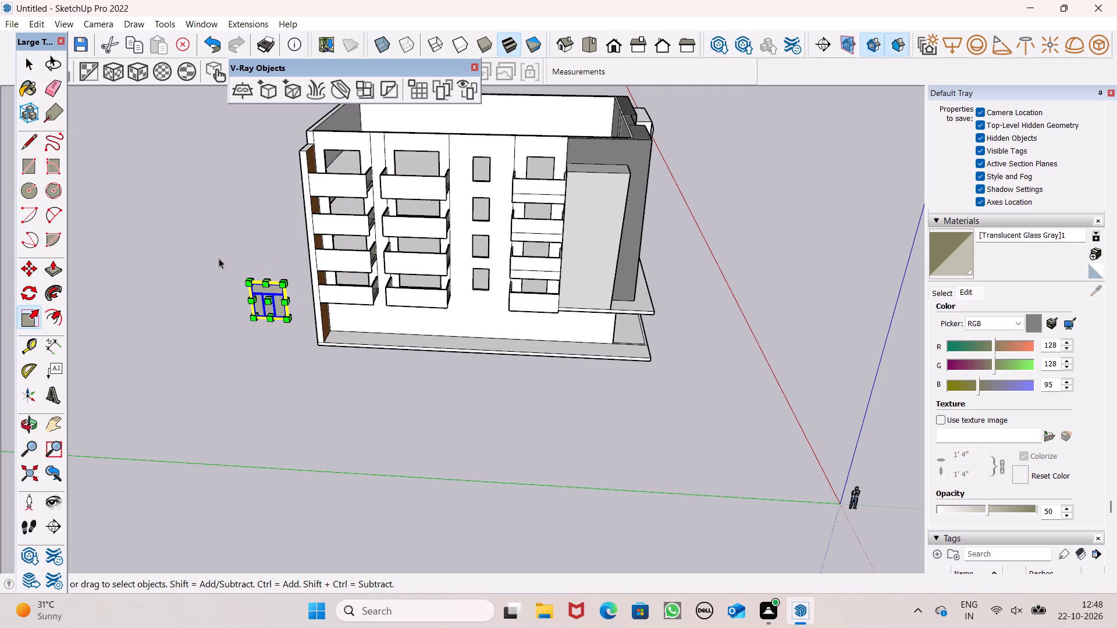
Move the reduced large panel group into the top-floor window opening of the end balcony column.
{"action": "left_click", "coordinate": [266, 304]}
{"action": "key", "text": "m"}
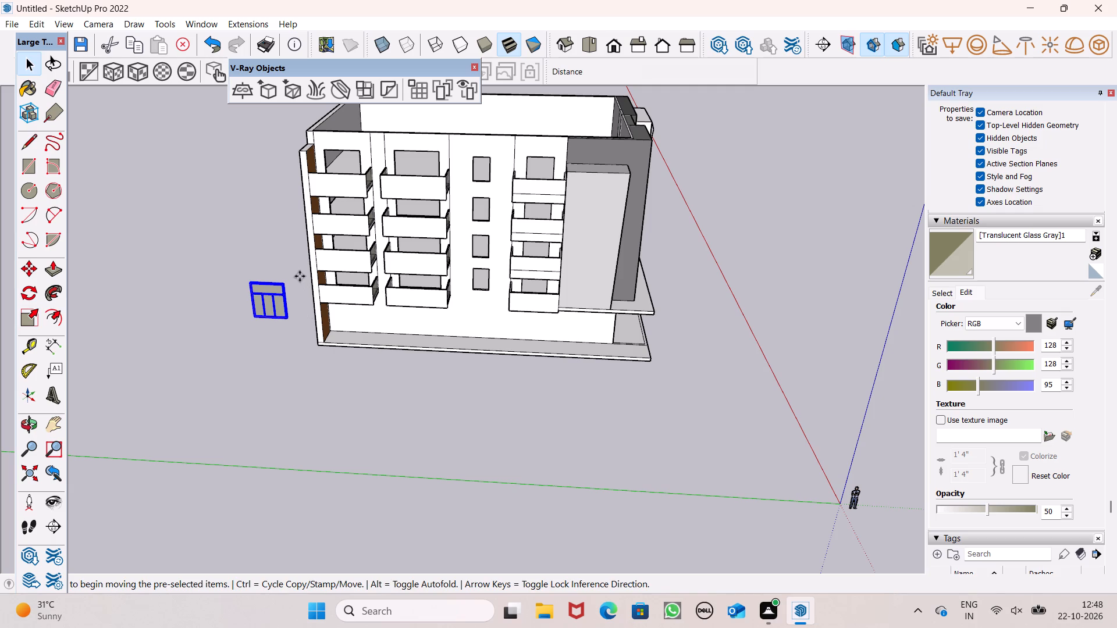
{"action": "key", "text": "Return"}
{"action": "left_click_drag", "start_coordinate": [284, 320], "coordinate": [328, 284]}
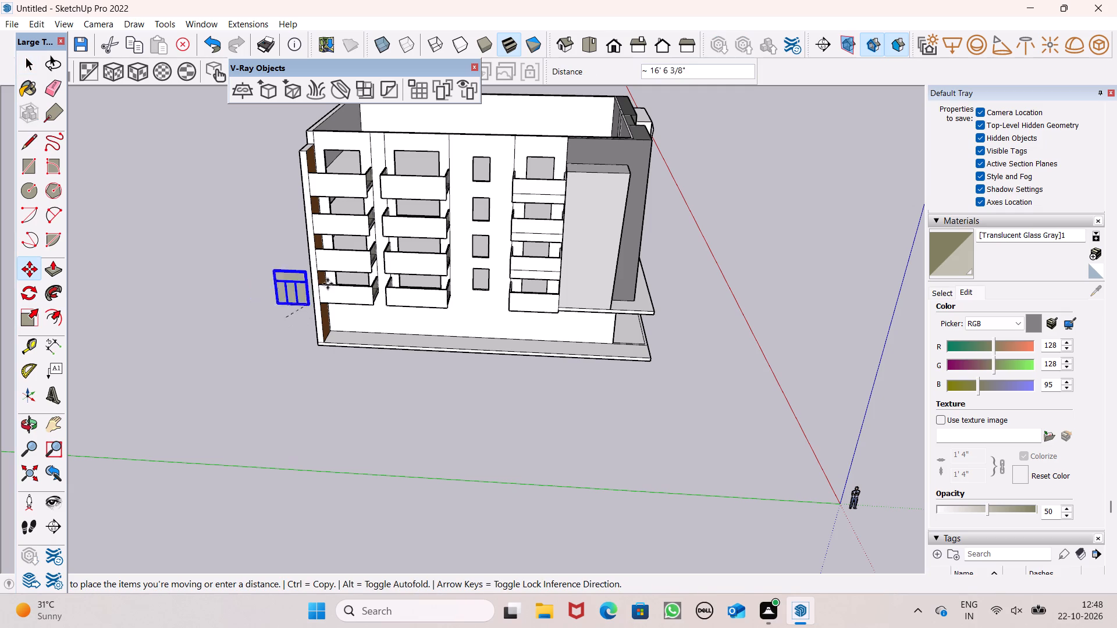
{"action": "left_click_drag", "start_coordinate": [328, 284], "coordinate": [353, 164]}
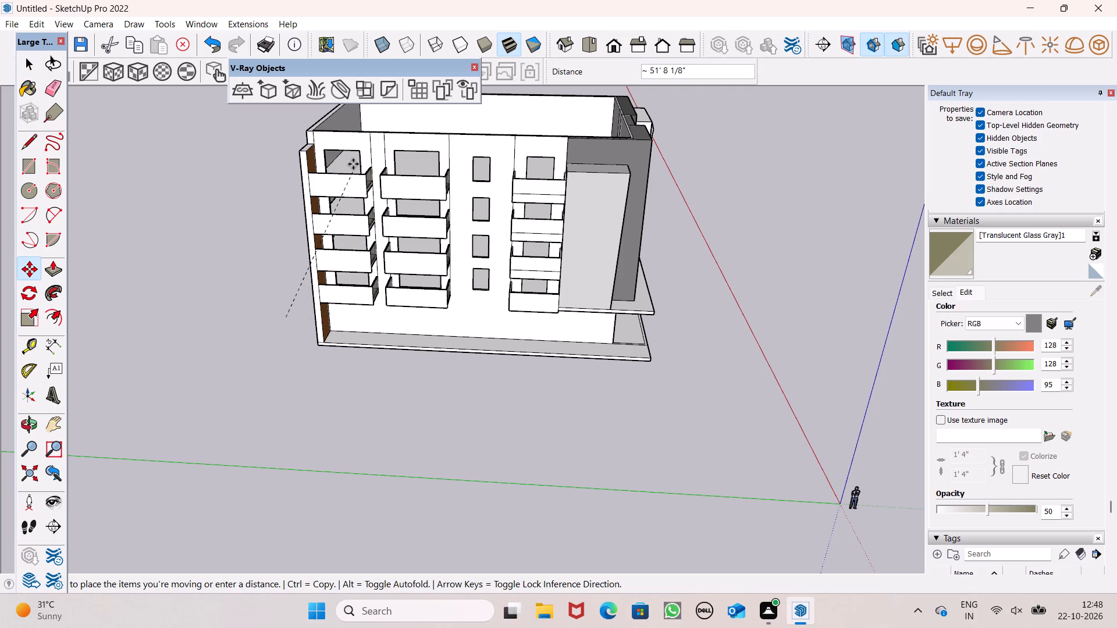
{"action": "left_click_drag", "start_coordinate": [353, 164], "coordinate": [355, 169]}
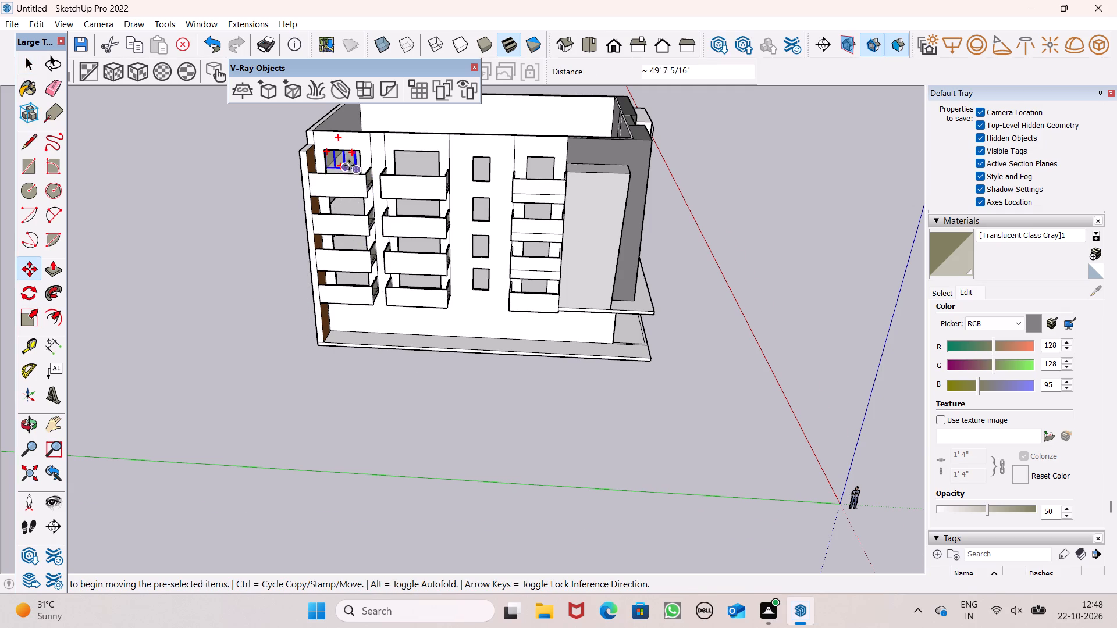
Align the panel group's lower corner with the matching lower corner of the top-floor balcony opening.
{"action": "scroll", "coordinate": [349, 165], "scroll_direction": "up", "scroll_amount": 16}
{"action": "middle_click_drag", "start_coordinate": [384, 198], "coordinate": [390, 240]}
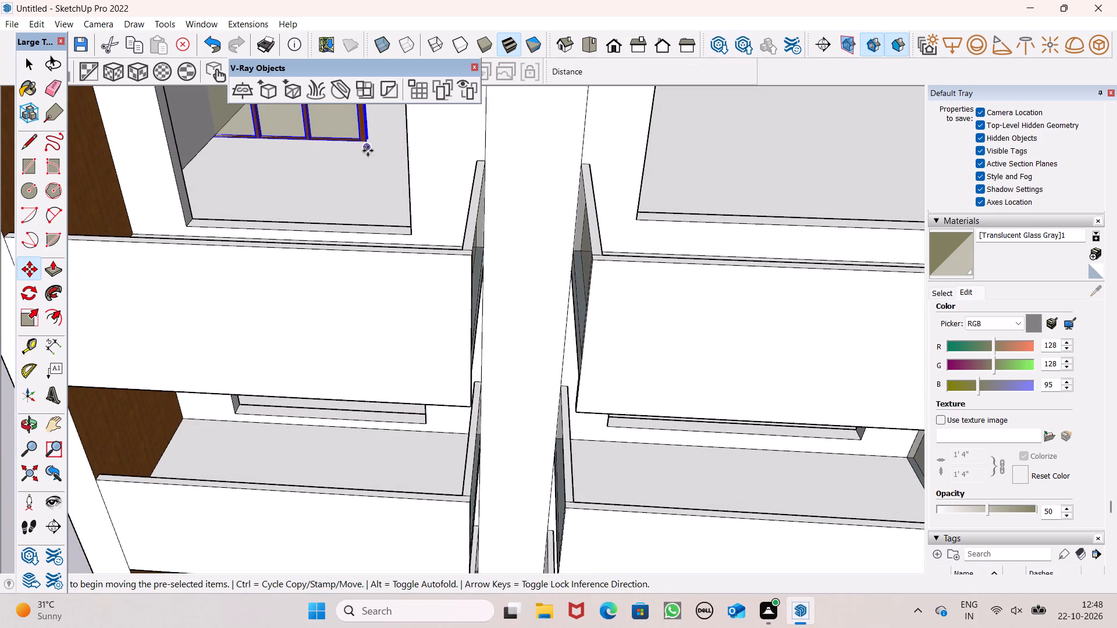
{"action": "left_click_drag", "start_coordinate": [366, 145], "coordinate": [414, 234]}
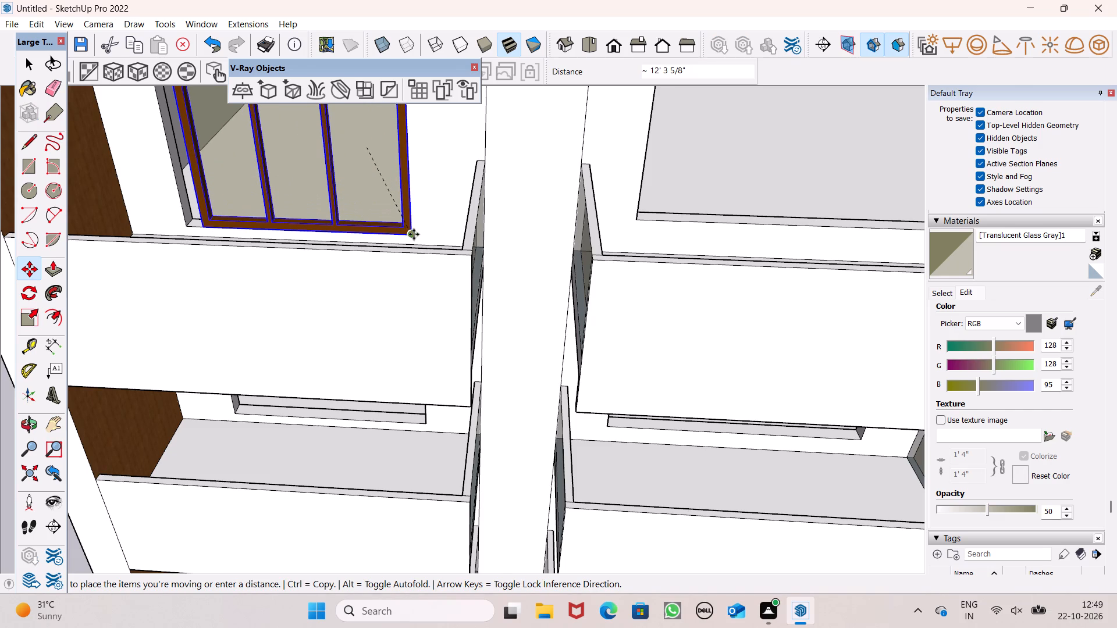
{"action": "left_click_drag", "start_coordinate": [414, 234], "coordinate": [411, 237]}
Scale the panel group down uniformly from its upper corner until it is lower than the opening's top edge.
{"action": "scroll", "coordinate": [404, 223], "scroll_direction": "down", "scroll_amount": 11}
{"action": "scroll", "coordinate": [315, 144], "scroll_direction": "up", "scroll_amount": 1}
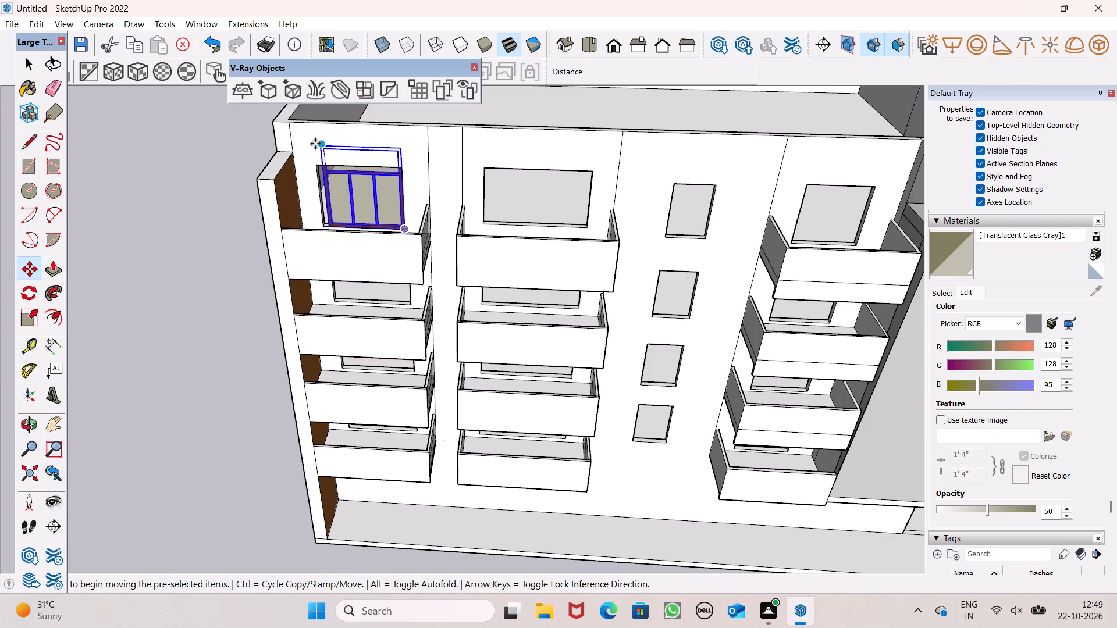
{"action": "left_click", "coordinate": [20, 328]}
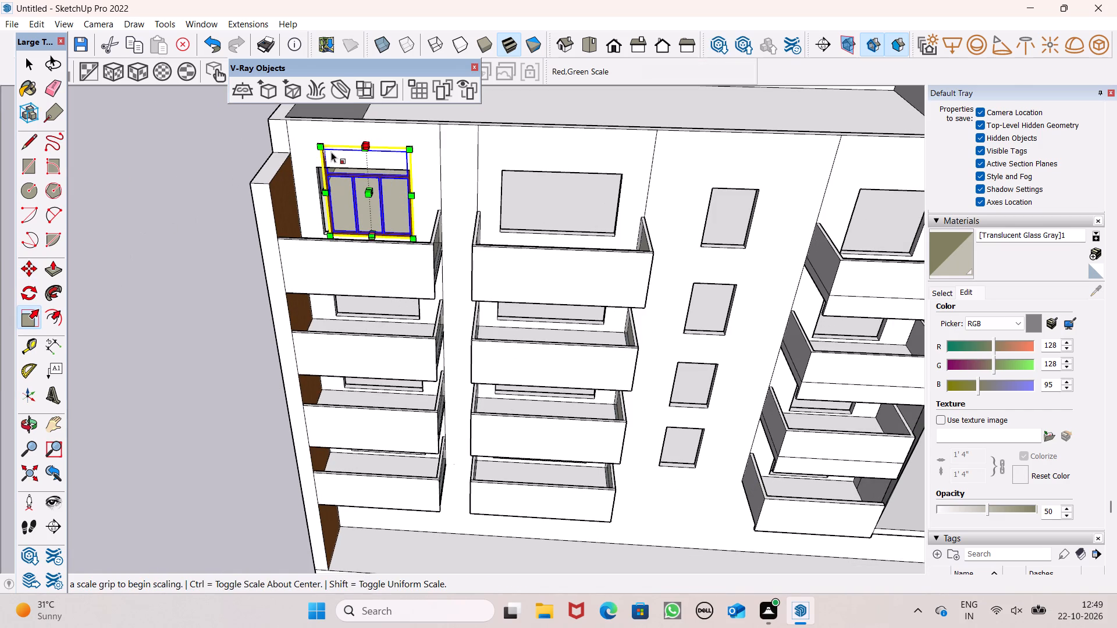
{"action": "left_click_drag", "start_coordinate": [323, 147], "coordinate": [337, 185]}
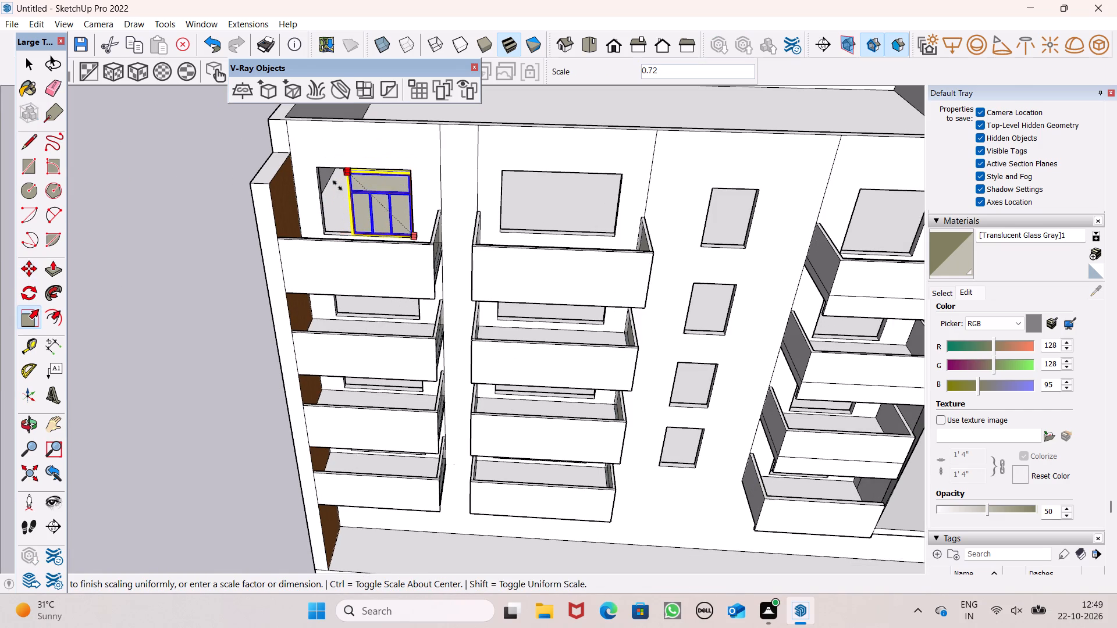
{"action": "left_click_drag", "start_coordinate": [337, 185], "coordinate": [343, 202]}
Stretch the panel group's height along the blue axis up to the opening's top edge.
{"action": "scroll", "coordinate": [400, 175], "scroll_direction": "up", "scroll_amount": 13}
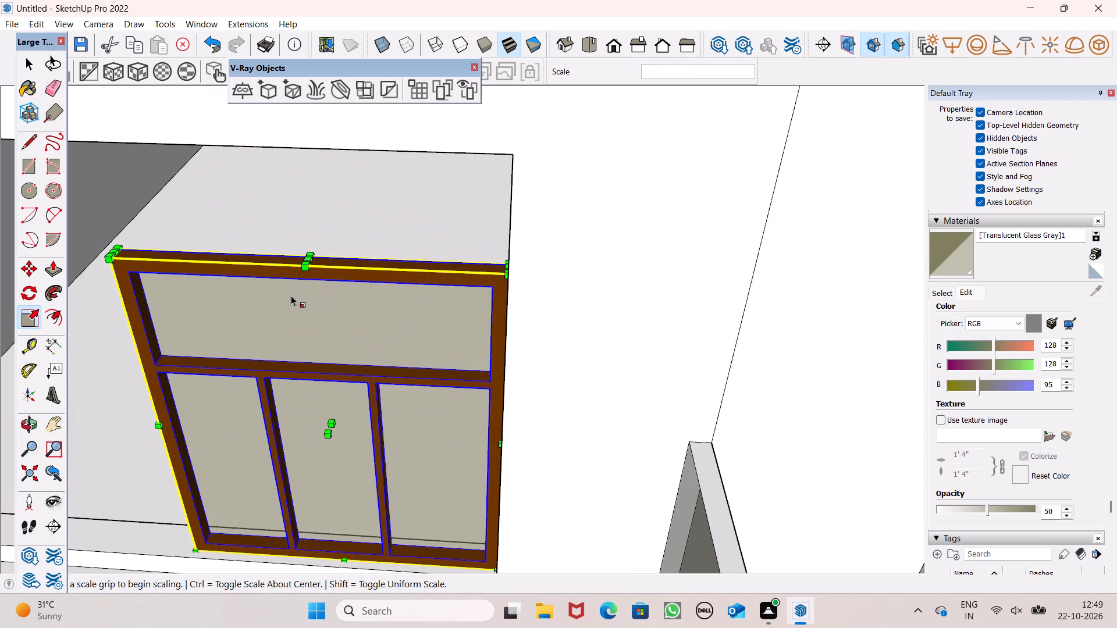
{"action": "left_click_drag", "start_coordinate": [283, 297], "coordinate": [301, 169]}
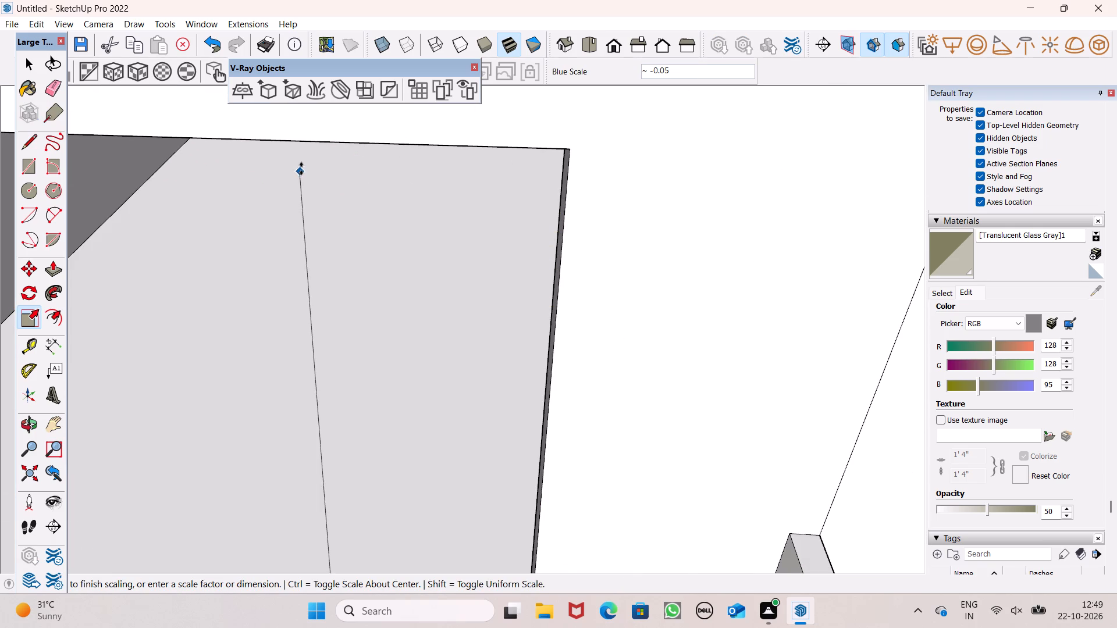
{"action": "left_click_drag", "start_coordinate": [301, 169], "coordinate": [311, 144]}
{"action": "scroll", "coordinate": [460, 154], "scroll_direction": "down", "scroll_amount": 8}
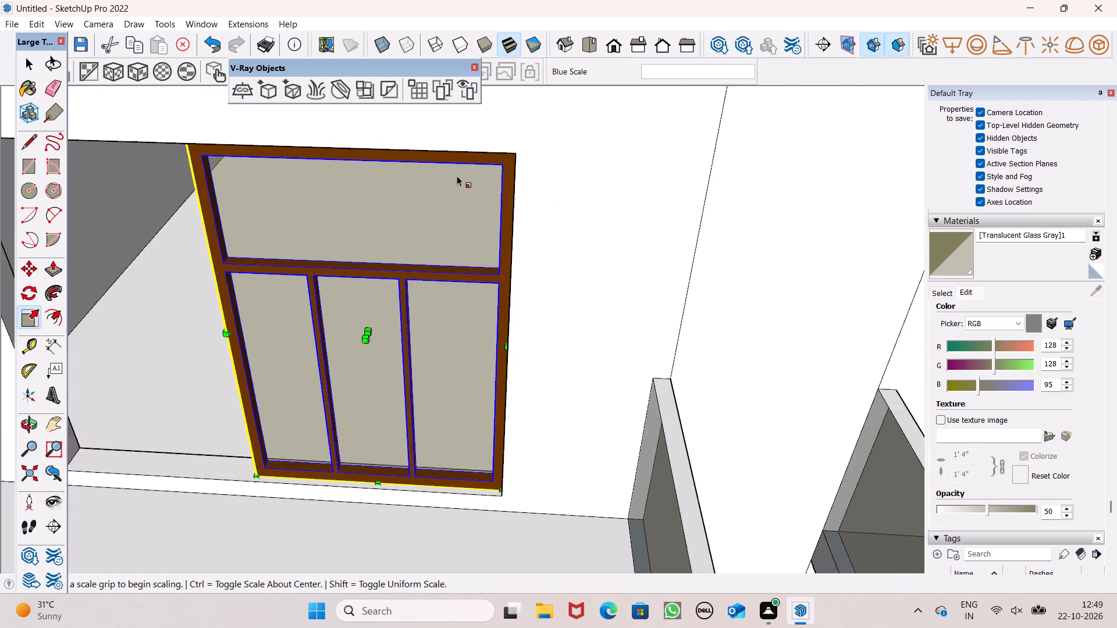
{"action": "scroll", "coordinate": [457, 176], "scroll_direction": "down", "scroll_amount": 2}
{"action": "scroll", "coordinate": [285, 335], "scroll_direction": "up", "scroll_amount": 6}
{"action": "scroll", "coordinate": [264, 345], "scroll_direction": "down", "scroll_amount": 3}
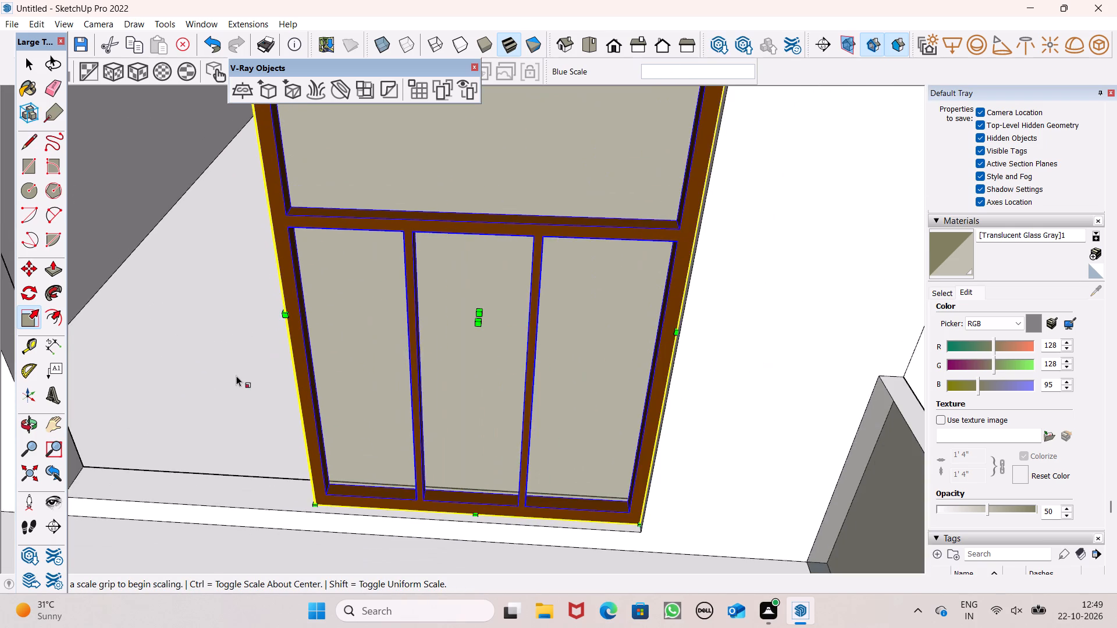
Stretch the panel group's width along the green axis by about 1.80 to the opening's far side edge.
{"action": "middle_click_drag", "start_coordinate": [236, 376], "coordinate": [419, 348]}
{"action": "scroll", "coordinate": [438, 314], "scroll_direction": "down", "scroll_amount": 6}
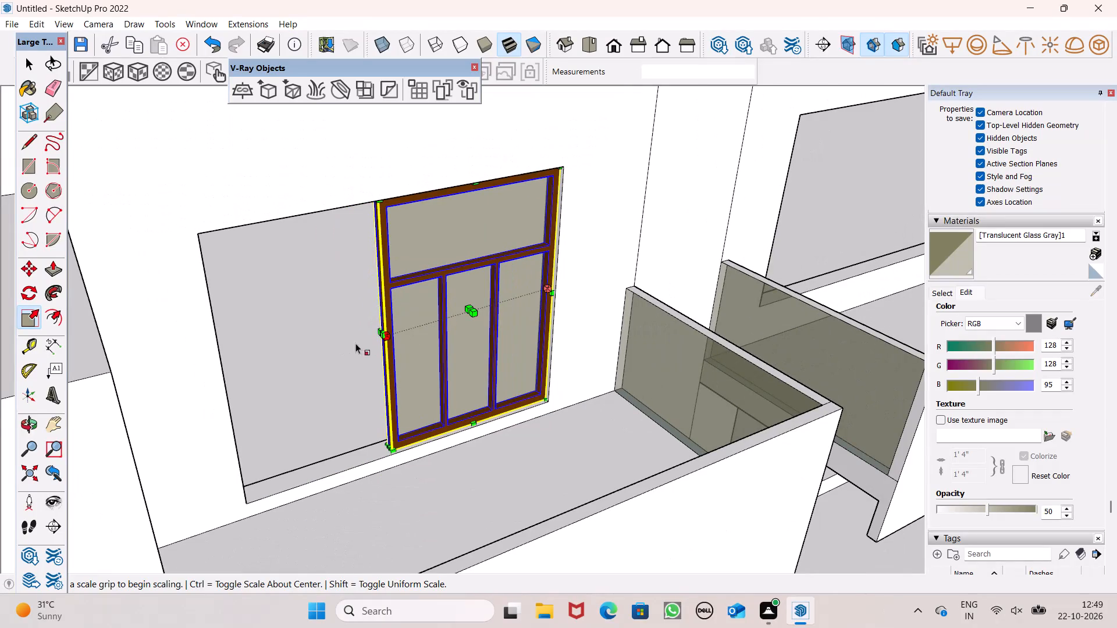
{"action": "left_click_drag", "start_coordinate": [379, 336], "coordinate": [307, 372]}
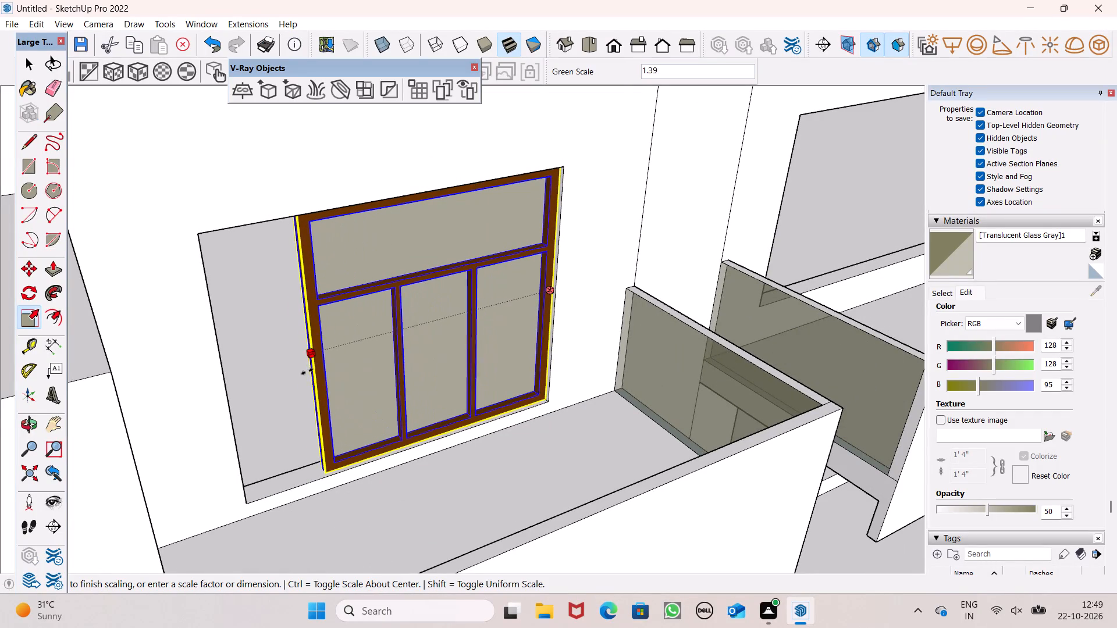
{"action": "left_click_drag", "start_coordinate": [307, 372], "coordinate": [225, 397]}
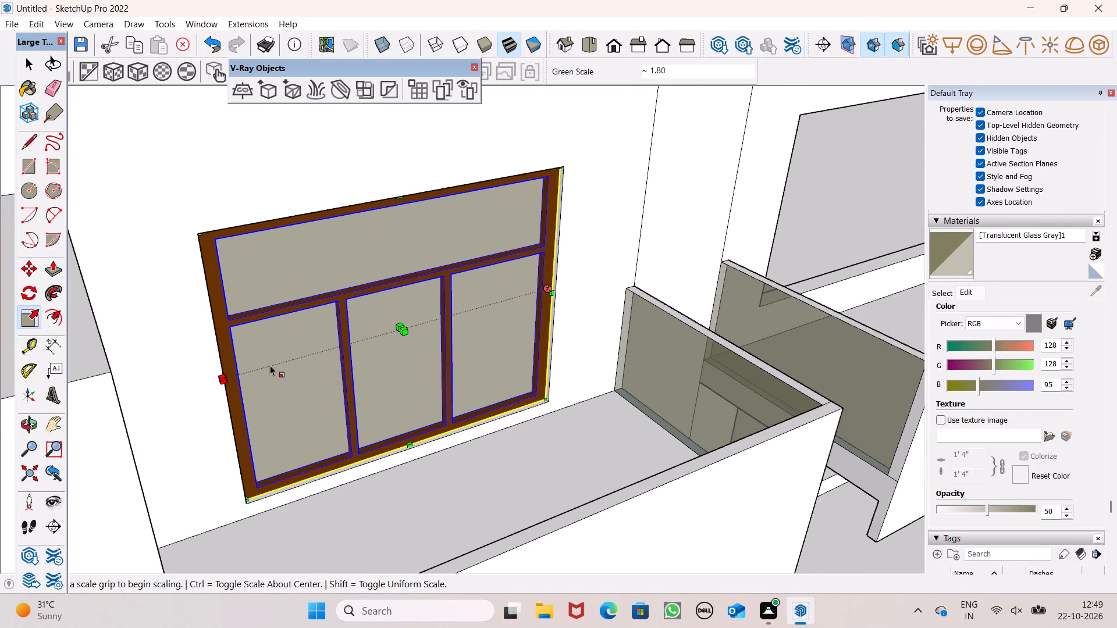
{"action": "key", "text": "space"}
{"action": "scroll", "coordinate": [269, 363], "scroll_direction": "down", "scroll_amount": 5}
{"action": "key", "text": "space"}
{"action": "left_click_drag", "start_coordinate": [86, 463], "coordinate": [102, 449]}
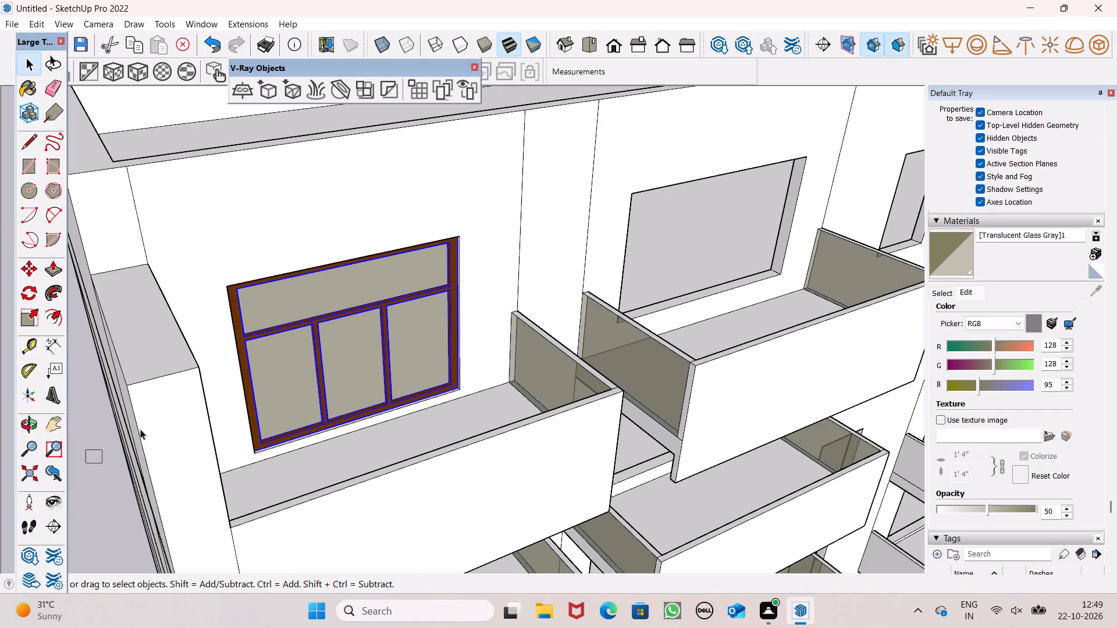
Move the widened panel group slightly so its lower corner meets the top-floor opening's lower corner.
{"action": "middle_click_drag", "start_coordinate": [385, 408], "coordinate": [290, 434]}
{"action": "scroll", "coordinate": [308, 392], "scroll_direction": "up", "scroll_amount": 5}
{"action": "left_click", "coordinate": [339, 369]}
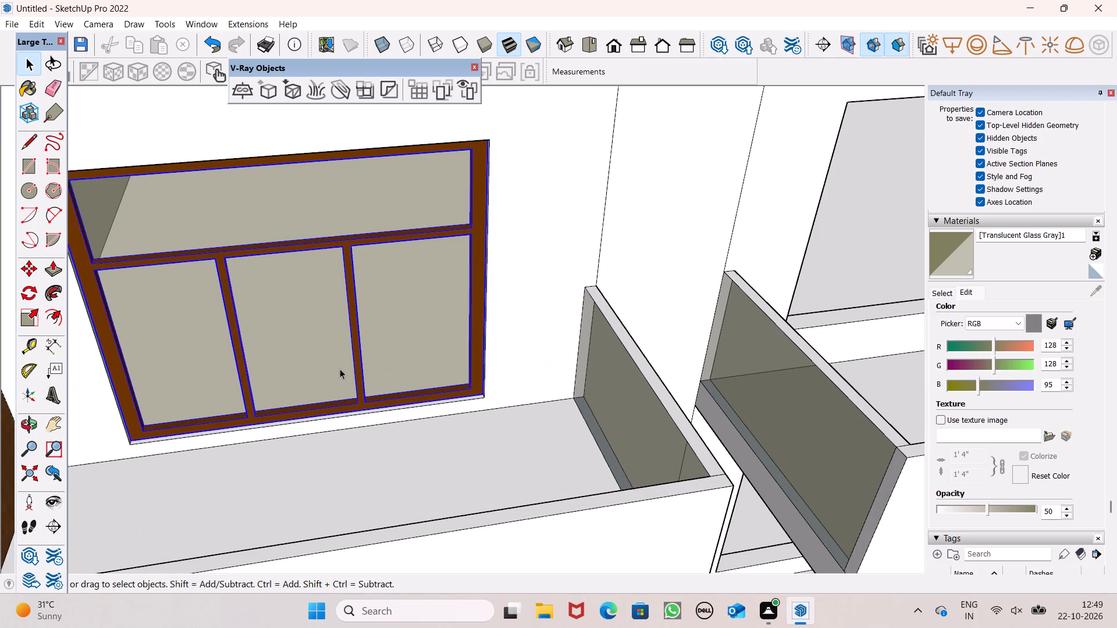
{"action": "key", "text": "m"}
{"action": "key", "text": "shift+Return"}
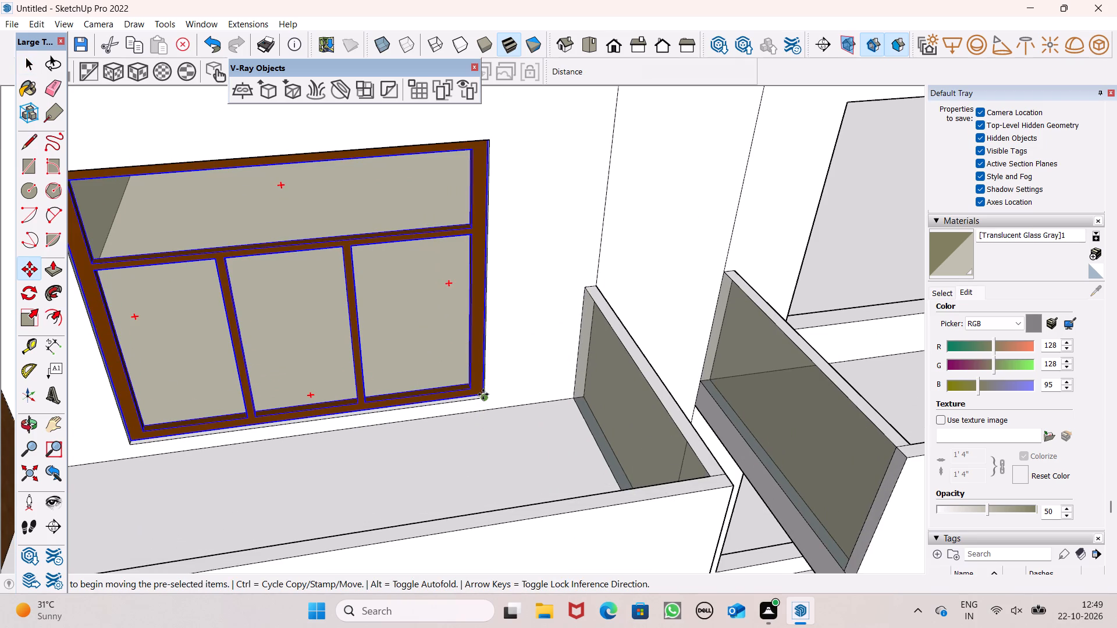
{"action": "scroll", "coordinate": [483, 394], "scroll_direction": "up", "scroll_amount": 8}
{"action": "left_click_drag", "start_coordinate": [479, 390], "coordinate": [487, 394]}
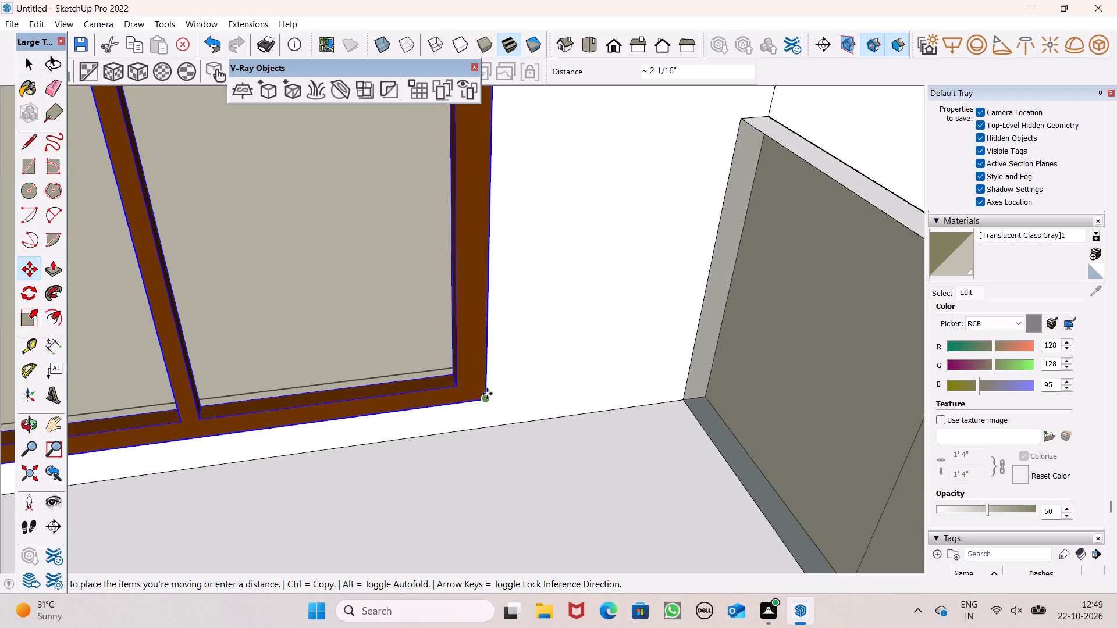
{"action": "left_click_drag", "start_coordinate": [487, 394], "coordinate": [488, 395]}
{"action": "key", "text": "space"}
{"action": "scroll", "coordinate": [498, 336], "scroll_direction": "down", "scroll_amount": 20}
{"action": "scroll", "coordinate": [498, 336], "scroll_direction": "down", "scroll_amount": 1}
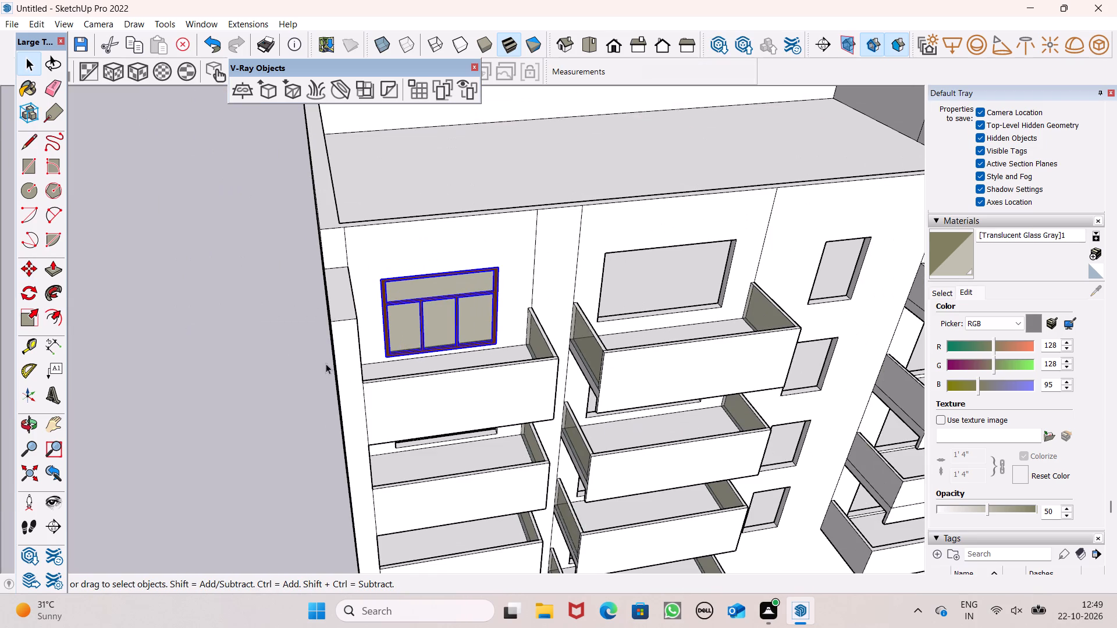
{"action": "left_click", "coordinate": [235, 363]}
Copy the top-floor panel group down to the end balcony column's opening one floor below.
{"action": "scroll", "coordinate": [462, 335], "scroll_direction": "up", "scroll_amount": 1}
{"action": "scroll", "coordinate": [451, 333], "scroll_direction": "down", "scroll_amount": 3}
{"action": "middle_click_drag", "start_coordinate": [448, 352], "coordinate": [327, 302]}
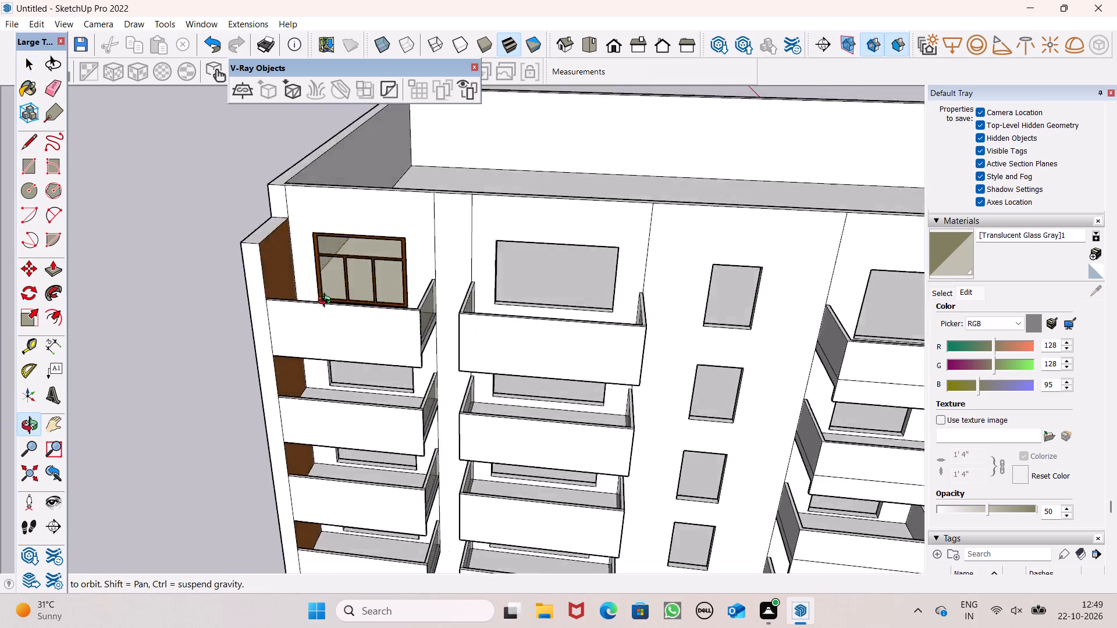
{"action": "middle_click_drag", "start_coordinate": [327, 302], "coordinate": [366, 199]}
{"action": "left_click", "coordinate": [393, 163]}
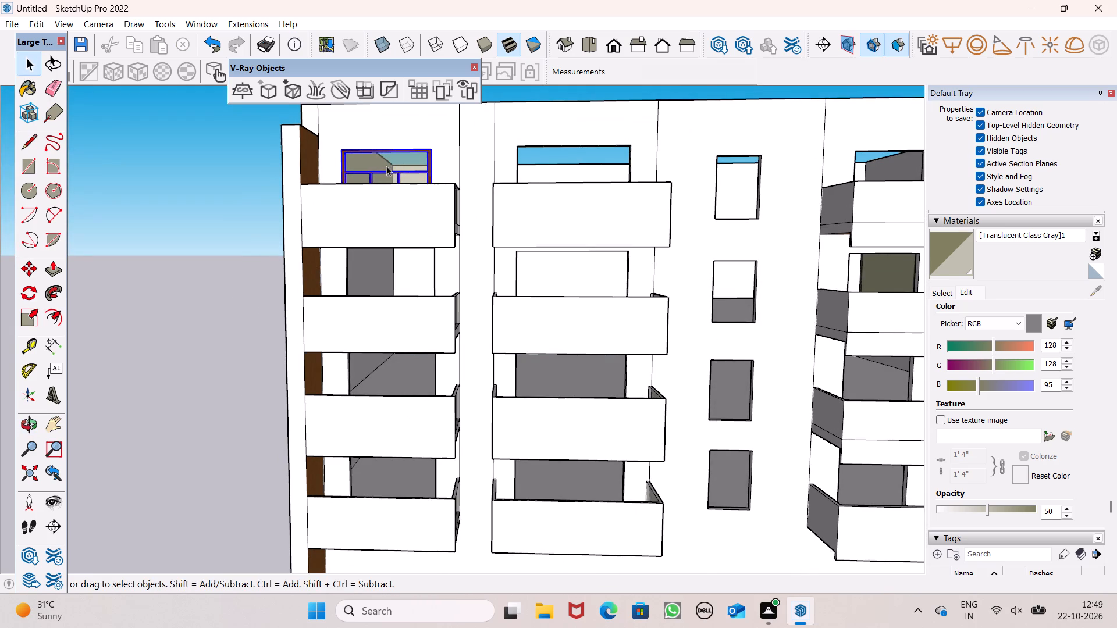
{"action": "key", "text": "m"}
{"action": "key", "text": "Return"}
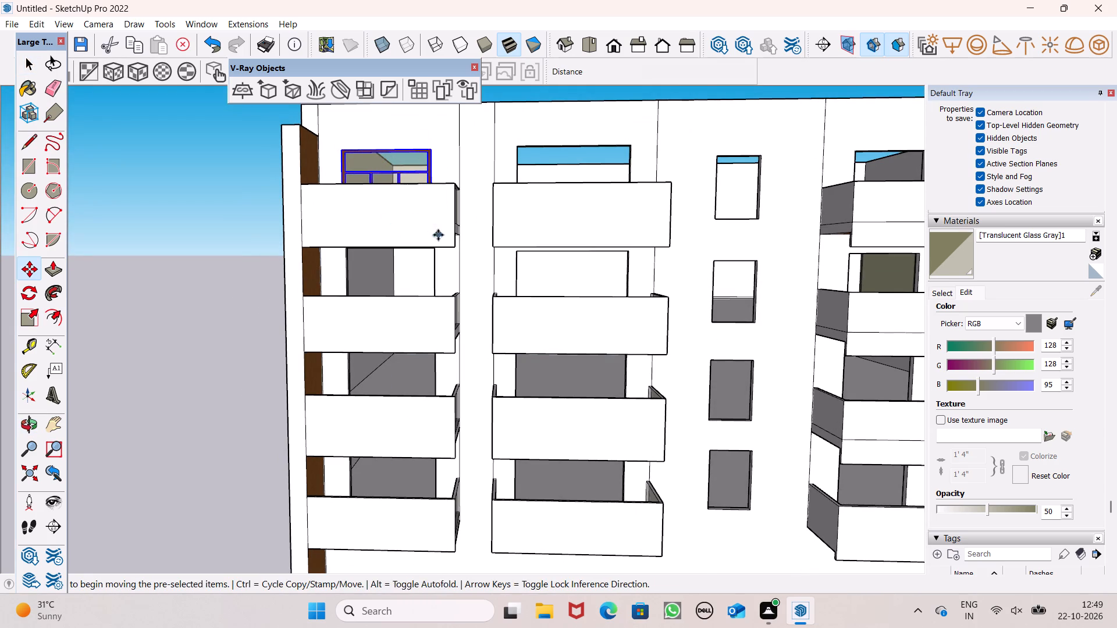
{"action": "left_click_drag", "start_coordinate": [431, 223], "coordinate": [428, 291]}
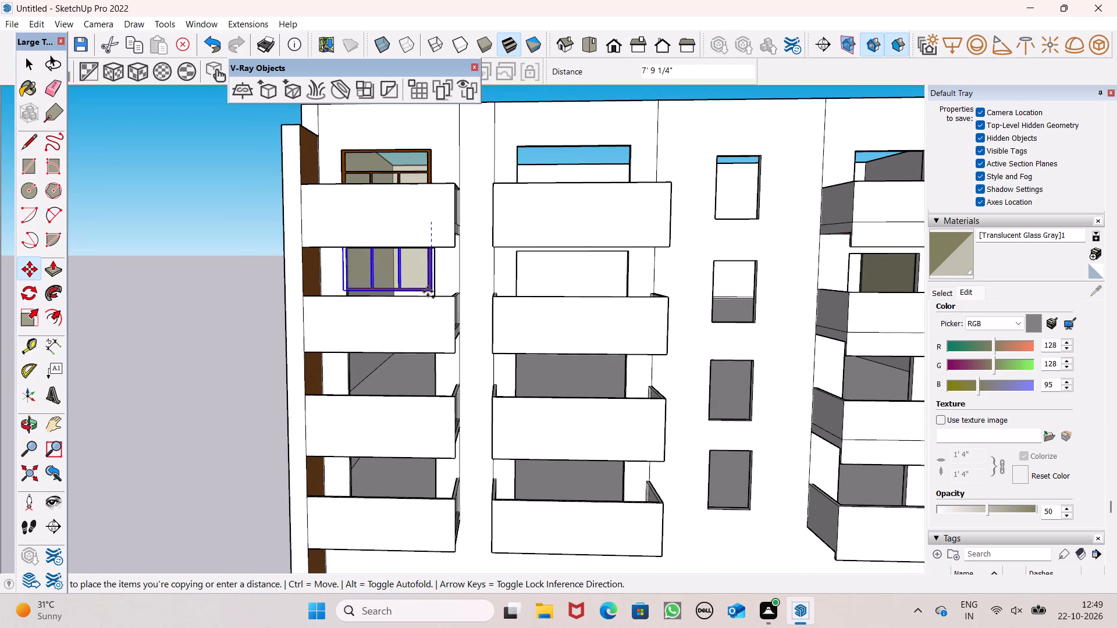
{"action": "left_click_drag", "start_coordinate": [428, 291], "coordinate": [429, 291]}
Move the copied panel group so its lower corner meets the lower corner of the second opening from the top.
{"action": "scroll", "coordinate": [428, 283], "scroll_direction": "up", "scroll_amount": 7}
{"action": "middle_click_drag", "start_coordinate": [419, 315], "coordinate": [408, 368]}
{"action": "scroll", "coordinate": [418, 344], "scroll_direction": "up", "scroll_amount": 6}
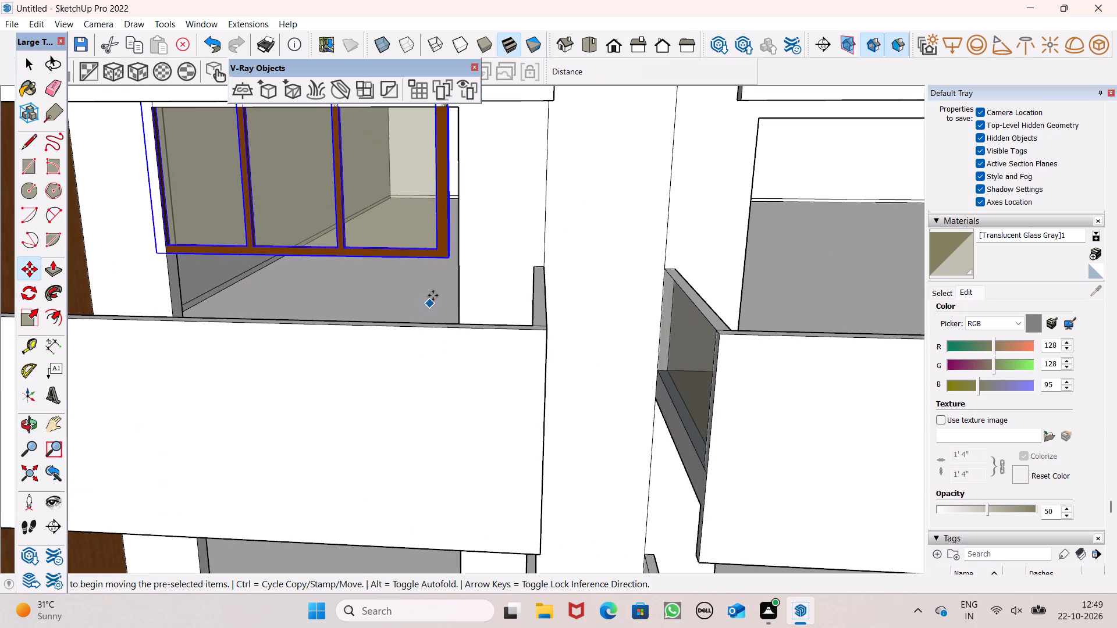
{"action": "middle_click_drag", "start_coordinate": [449, 317], "coordinate": [450, 390]}
{"action": "scroll", "coordinate": [446, 386], "scroll_direction": "up", "scroll_amount": 1}
{"action": "left_click_drag", "start_coordinate": [448, 232], "coordinate": [456, 259]}
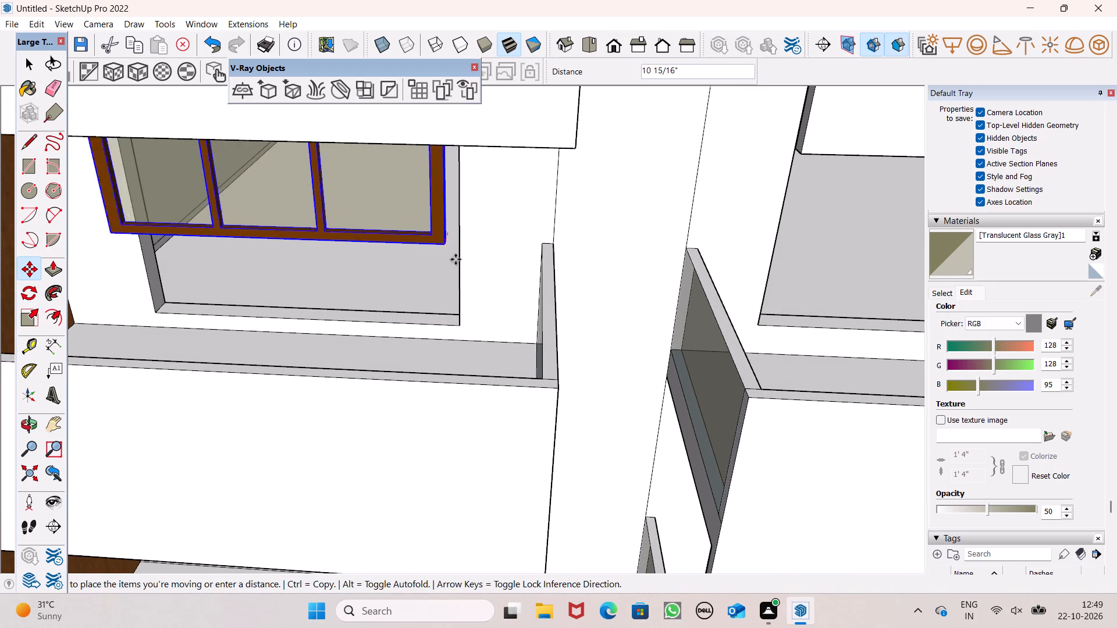
{"action": "left_click_drag", "start_coordinate": [456, 259], "coordinate": [458, 327]}
{"action": "scroll", "coordinate": [457, 270], "scroll_direction": "down", "scroll_amount": 9}
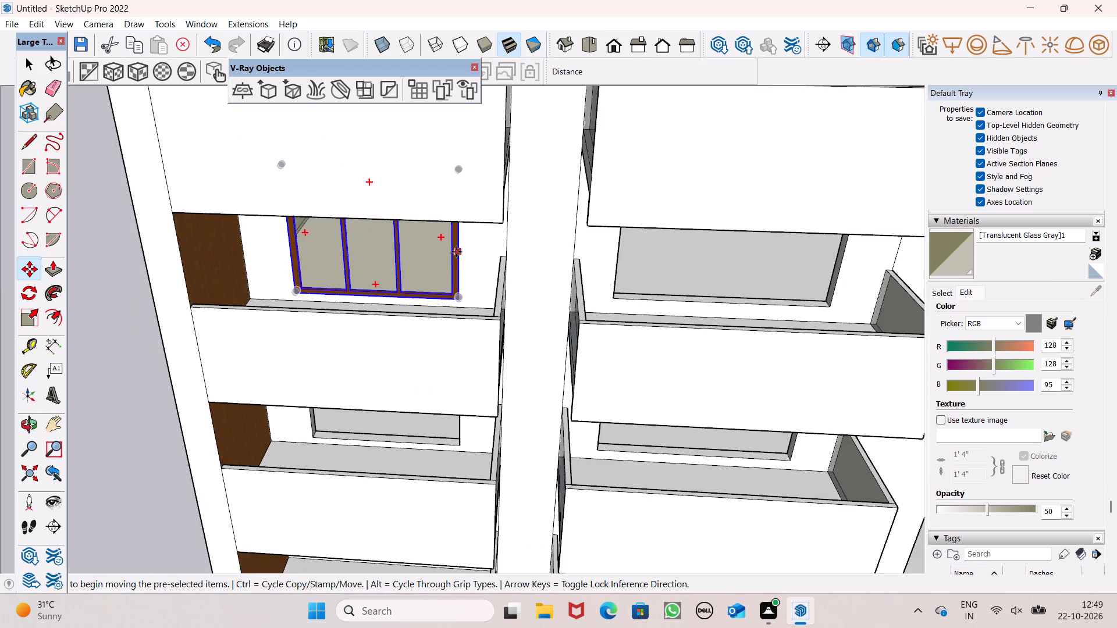
Copy the panel group about 11' down into the third opening from the top, matching its lower corner.
{"action": "scroll", "coordinate": [456, 252], "scroll_direction": "down", "scroll_amount": 4}
{"action": "middle_click_drag", "start_coordinate": [461, 301], "coordinate": [433, 299]}
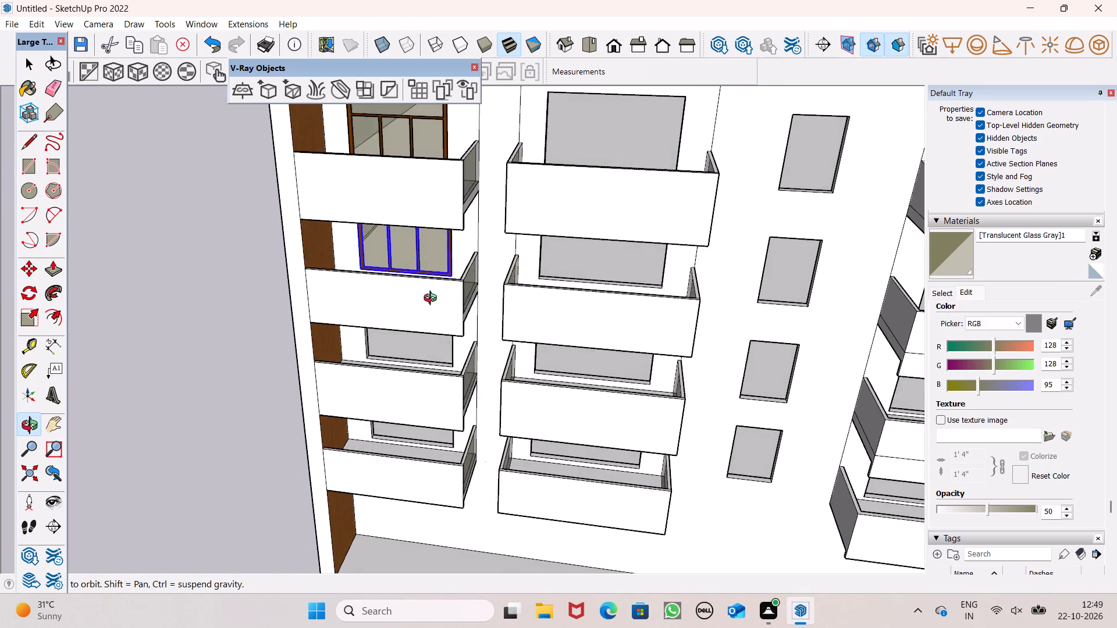
{"action": "middle_click_drag", "start_coordinate": [433, 299], "coordinate": [440, 308]}
{"action": "left_click_drag", "start_coordinate": [455, 284], "coordinate": [464, 373]}
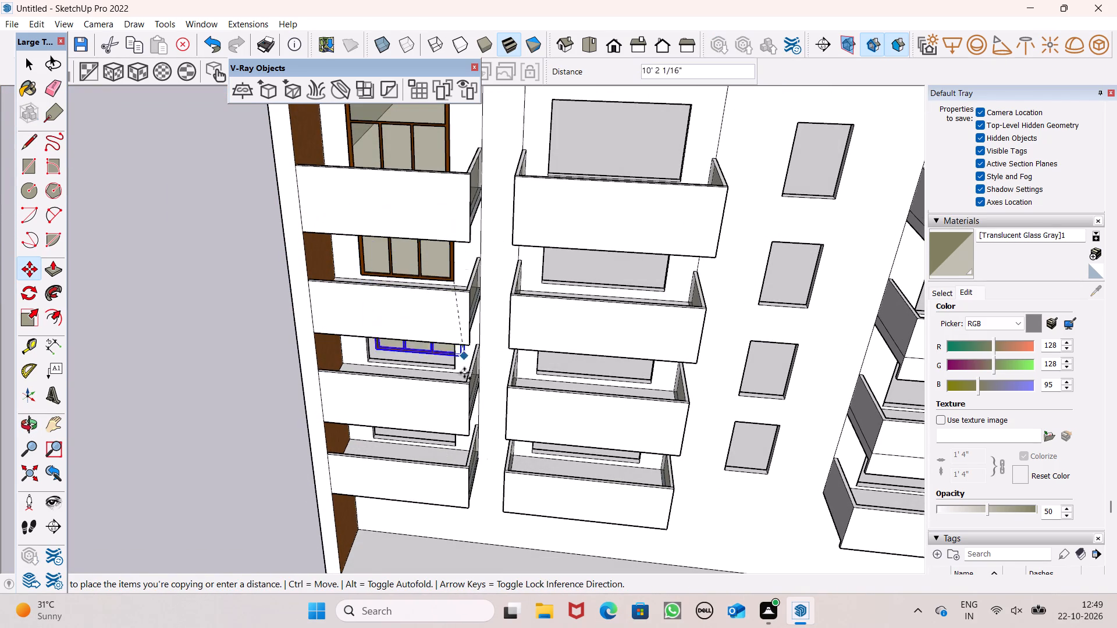
{"action": "left_click_drag", "start_coordinate": [464, 373], "coordinate": [453, 365]}
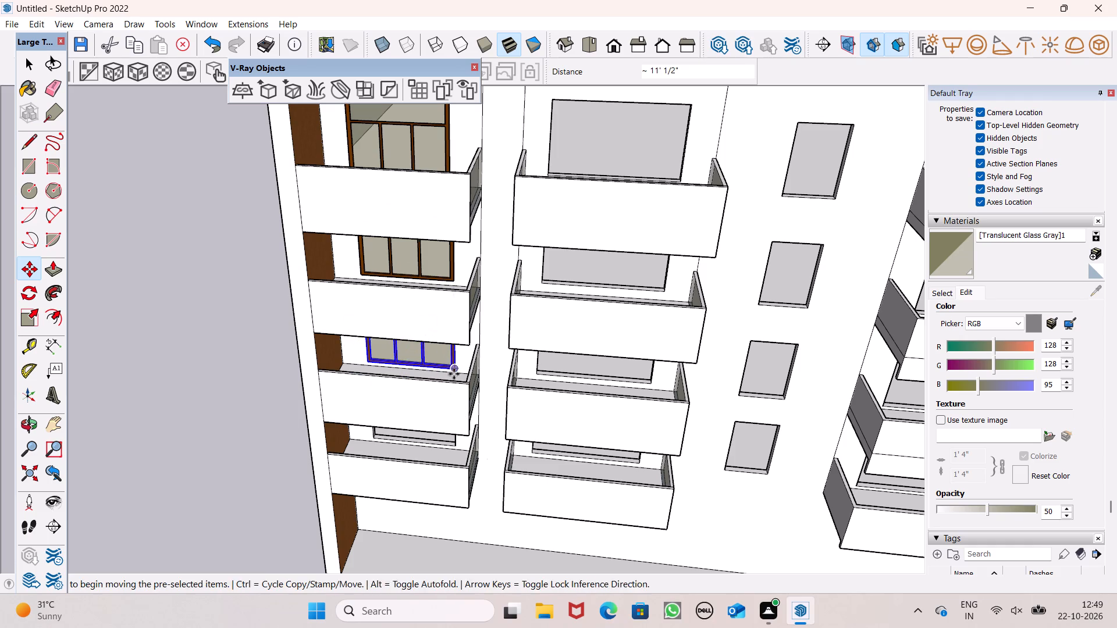
Copy the panel group from the third opening down to the lowest balcony opening of the end column.
{"action": "middle_click_drag", "start_coordinate": [454, 374], "coordinate": [319, 211]}
{"action": "scroll", "coordinate": [319, 210], "scroll_direction": "up", "scroll_amount": 8}
{"action": "scroll", "coordinate": [408, 324], "scroll_direction": "up", "scroll_amount": 5}
{"action": "scroll", "coordinate": [412, 317], "scroll_direction": "down", "scroll_amount": 3}
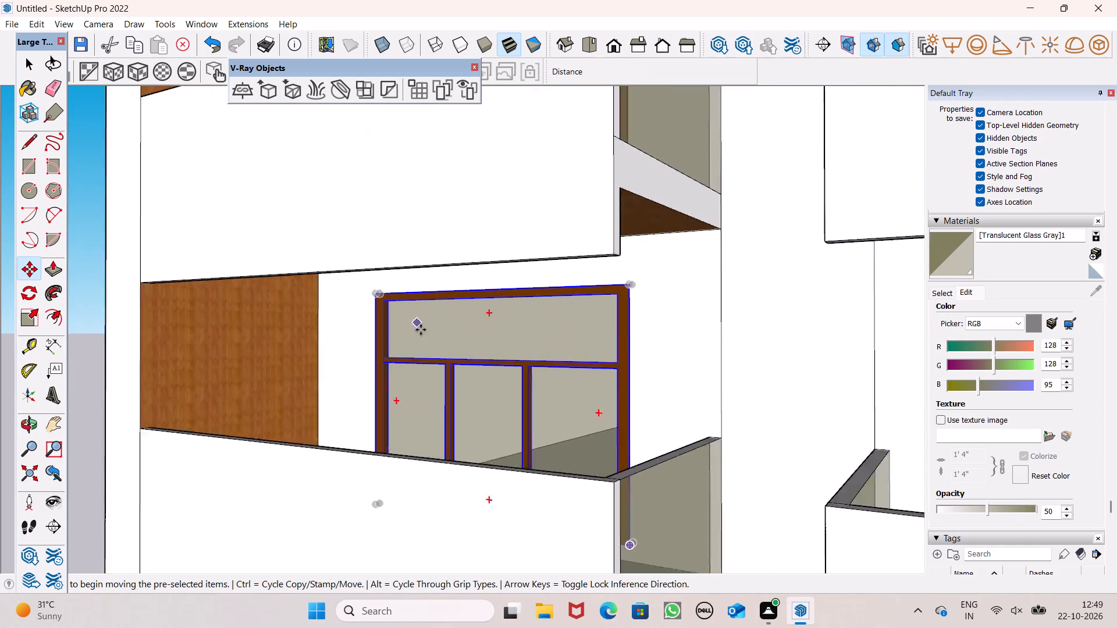
{"action": "scroll", "coordinate": [421, 330], "scroll_direction": "down", "scroll_amount": 2}
{"action": "scroll", "coordinate": [492, 367], "scroll_direction": "up", "scroll_amount": 1}
{"action": "middle_click_drag", "start_coordinate": [494, 373], "coordinate": [545, 404]}
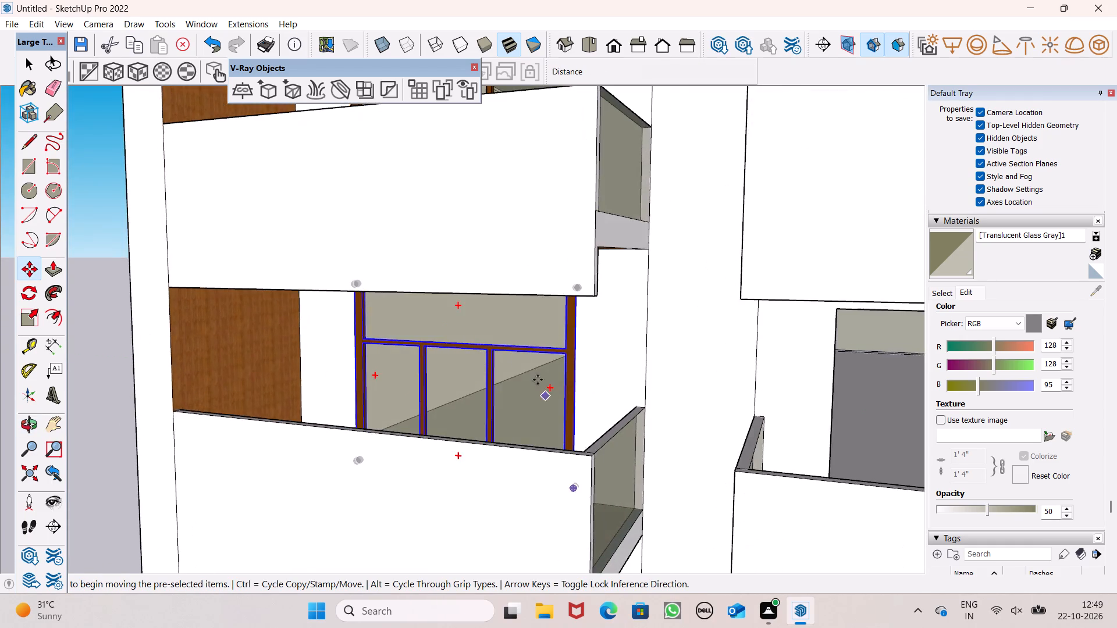
{"action": "scroll", "coordinate": [518, 358], "scroll_direction": "down", "scroll_amount": 12}
{"action": "left_click_drag", "start_coordinate": [536, 399], "coordinate": [538, 416]}
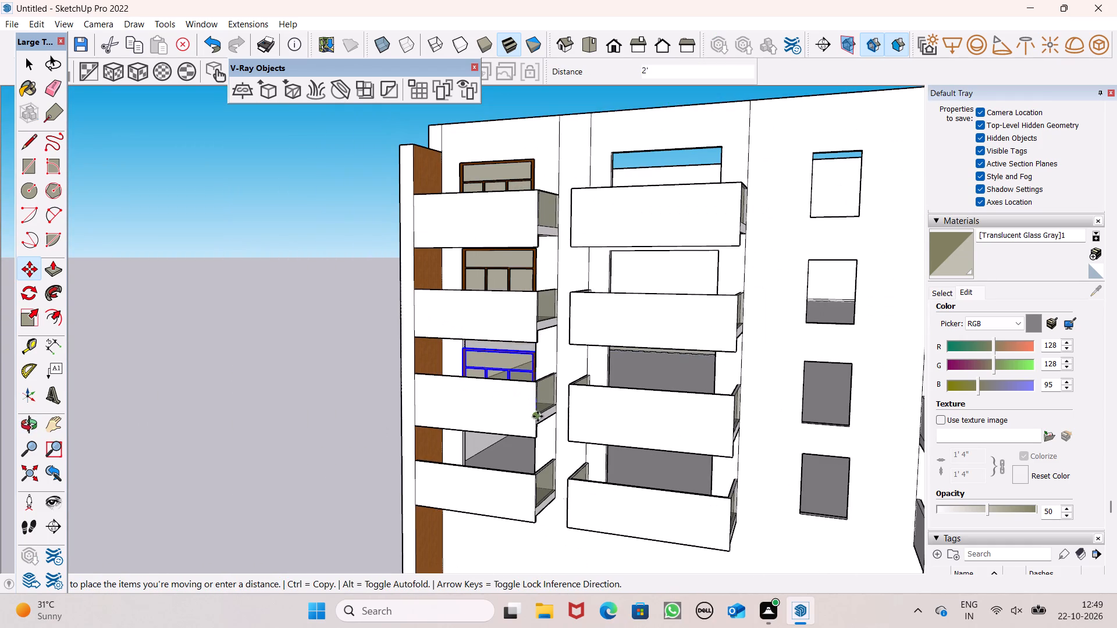
{"action": "left_click_drag", "start_coordinate": [538, 416], "coordinate": [535, 479]}
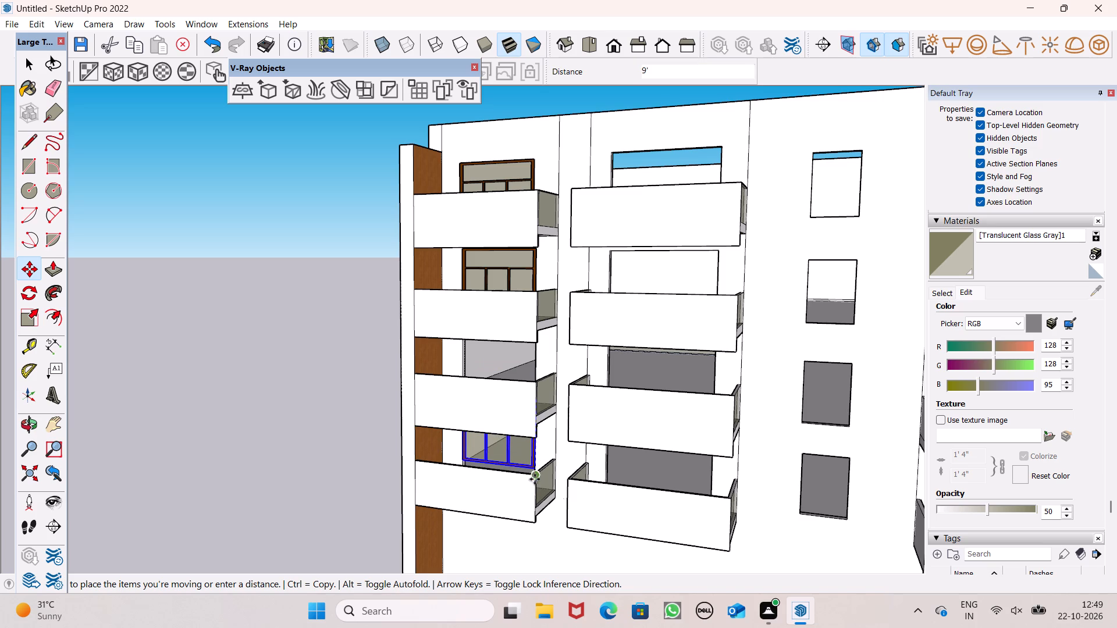
{"action": "left_click_drag", "start_coordinate": [535, 479], "coordinate": [529, 467]}
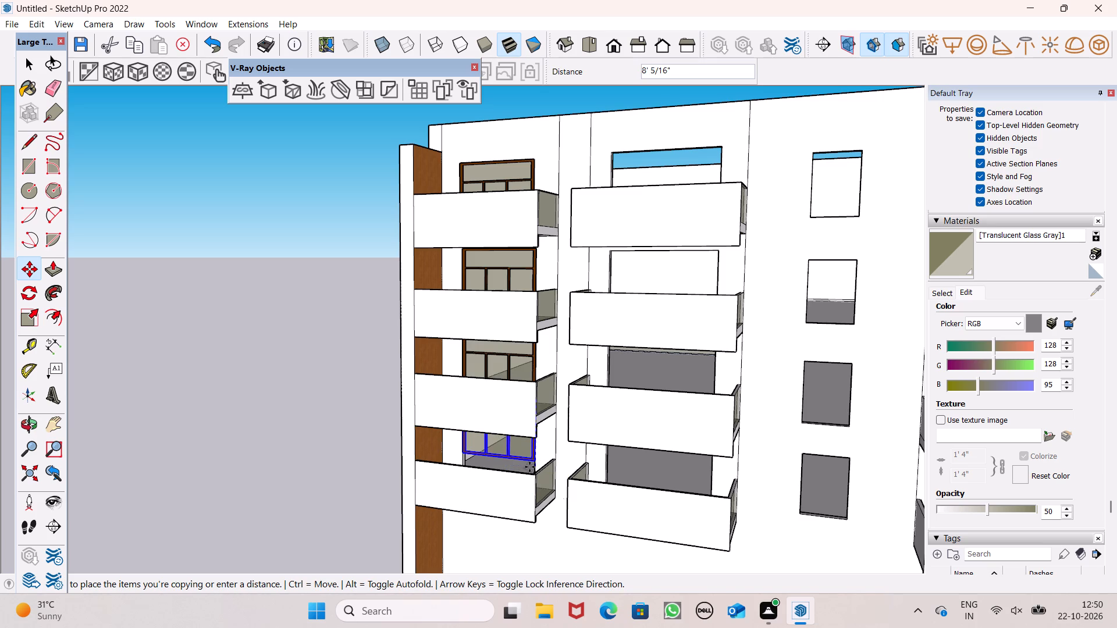
{"action": "left_click_drag", "start_coordinate": [529, 467], "coordinate": [526, 472]}
Align the lowest copy's lower corner with the lower corner of its balcony opening and deselect it.
{"action": "scroll", "coordinate": [531, 467], "scroll_direction": "up", "scroll_amount": 15}
{"action": "scroll", "coordinate": [537, 441], "scroll_direction": "down", "scroll_amount": 6}
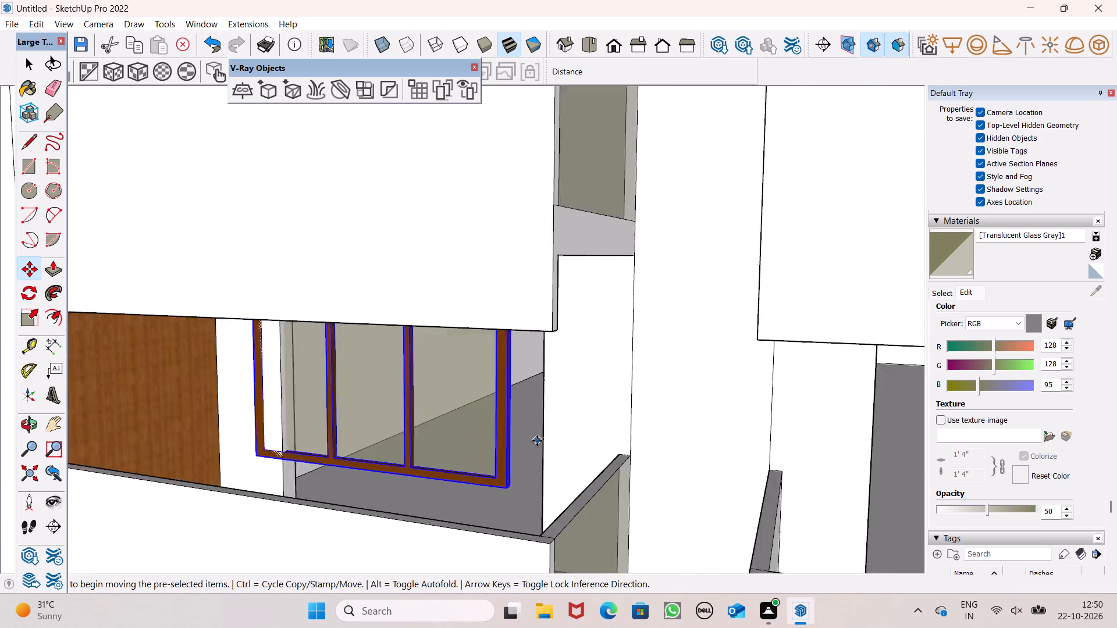
{"action": "middle_click_drag", "start_coordinate": [538, 459], "coordinate": [634, 488]}
{"action": "scroll", "coordinate": [548, 484], "scroll_direction": "up", "scroll_amount": 6}
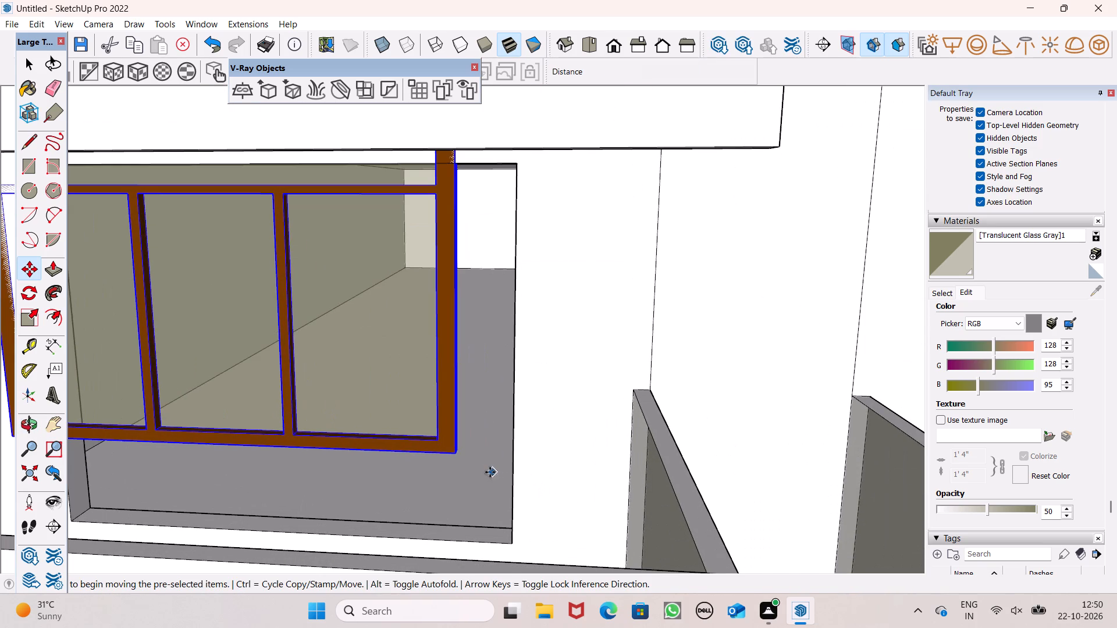
{"action": "left_click_drag", "start_coordinate": [460, 455], "coordinate": [515, 540]}
{"action": "scroll", "coordinate": [448, 454], "scroll_direction": "down", "scroll_amount": 5}
{"action": "key", "text": "space"}
{"action": "scroll", "coordinate": [422, 411], "scroll_direction": "down", "scroll_amount": 7}
{"action": "middle_click_drag", "start_coordinate": [433, 418], "coordinate": [423, 288]}
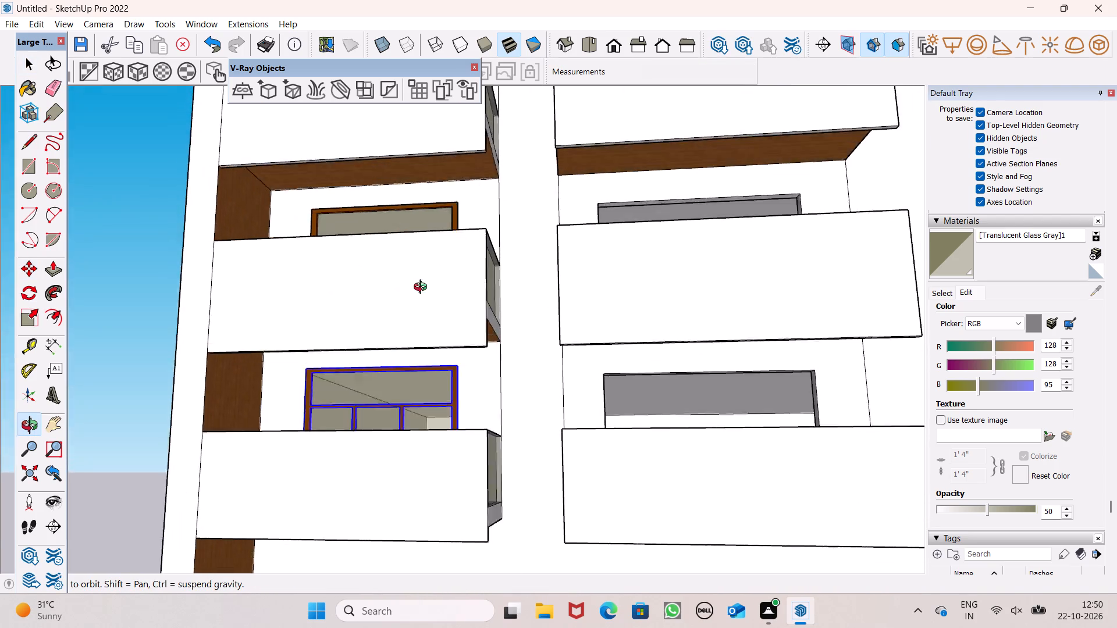
{"action": "middle_click_drag", "start_coordinate": [423, 288], "coordinate": [422, 440]}
{"action": "left_click", "coordinate": [132, 352]}
Copy the top-floor panel group along the green axis into the empty space beside the building's end wall.
{"action": "scroll", "coordinate": [307, 429], "scroll_direction": "down", "scroll_amount": 14}
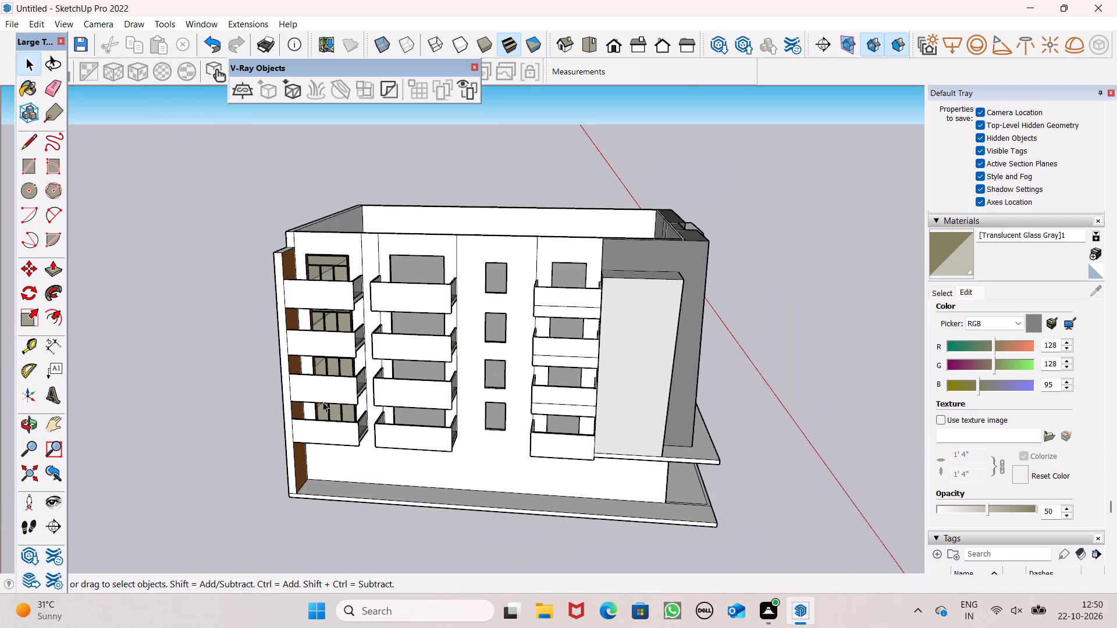
{"action": "scroll", "coordinate": [348, 263], "scroll_direction": "up", "scroll_amount": 4}
{"action": "left_click", "coordinate": [326, 269]}
{"action": "scroll", "coordinate": [326, 269], "scroll_direction": "down", "scroll_amount": 10}
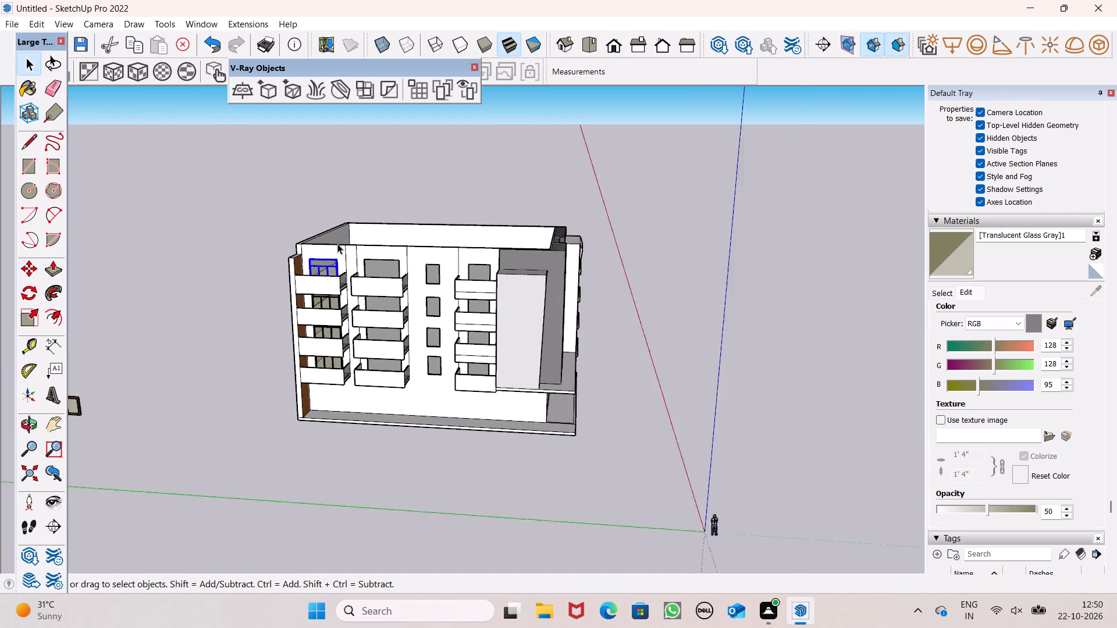
{"action": "scroll", "coordinate": [337, 244], "scroll_direction": "down", "scroll_amount": 3}
{"action": "scroll", "coordinate": [334, 240], "scroll_direction": "up", "scroll_amount": 6}
{"action": "key", "text": "m"}
{"action": "key", "text": "Return"}
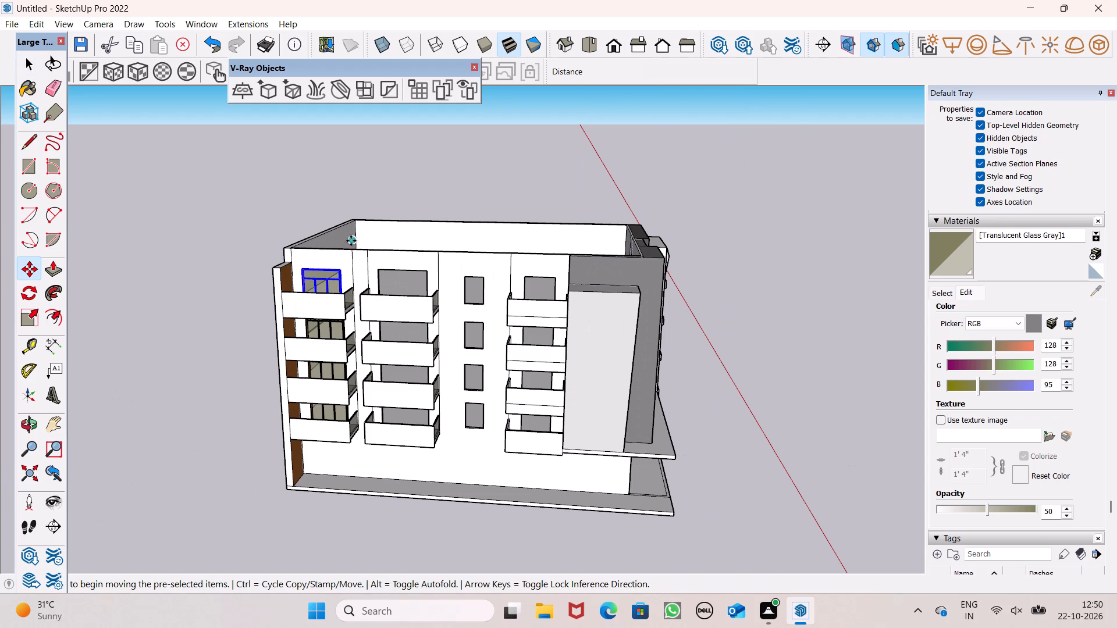
{"action": "left_click_drag", "start_coordinate": [337, 269], "coordinate": [244, 267]}
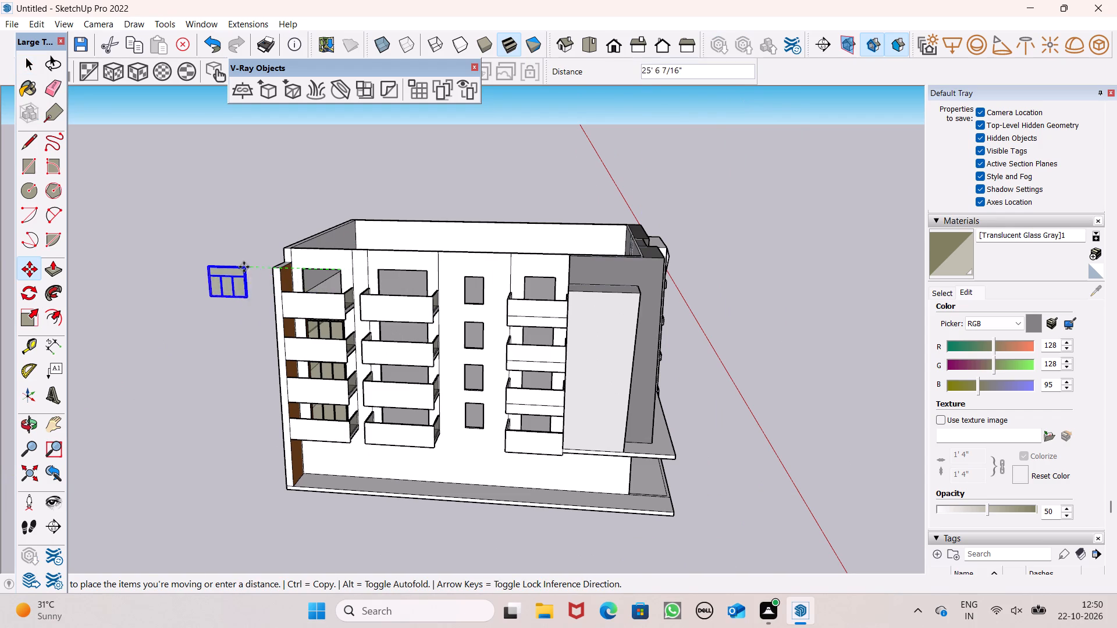
{"action": "left_click_drag", "start_coordinate": [244, 267], "coordinate": [226, 267]}
{"action": "key", "text": "space"}
{"action": "key", "text": "space"}
{"action": "key", "text": "space"}
{"action": "left_click", "coordinate": [248, 217]}
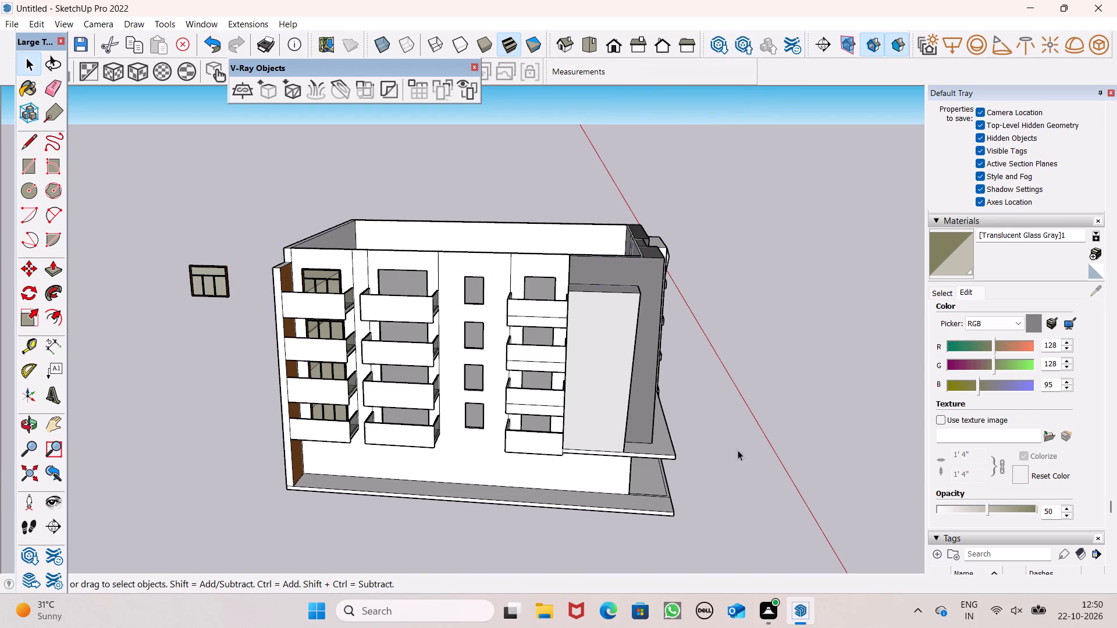
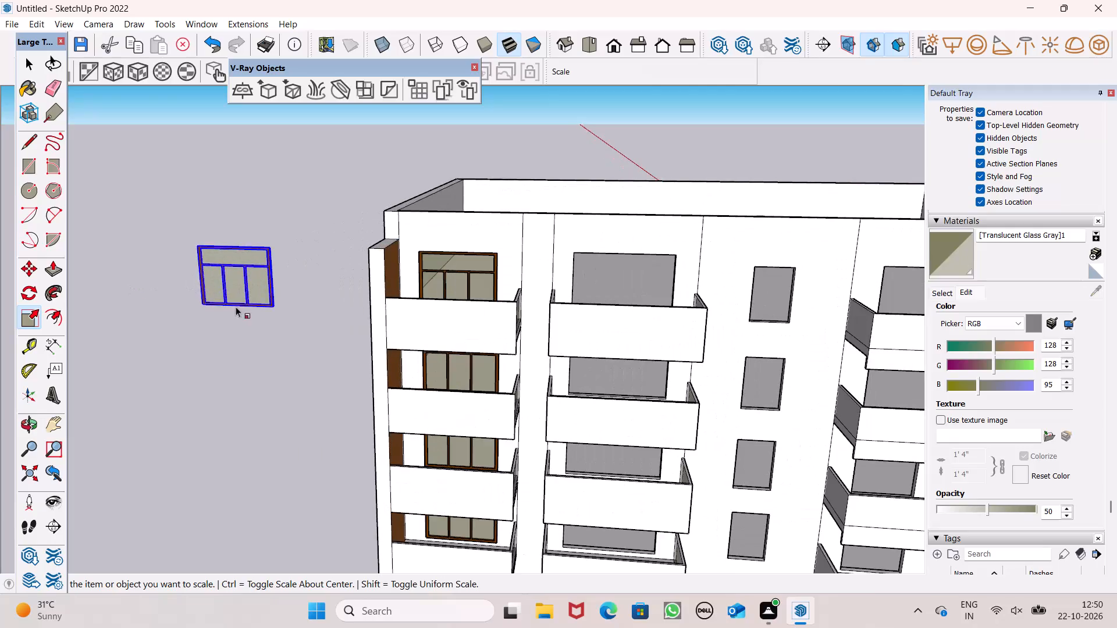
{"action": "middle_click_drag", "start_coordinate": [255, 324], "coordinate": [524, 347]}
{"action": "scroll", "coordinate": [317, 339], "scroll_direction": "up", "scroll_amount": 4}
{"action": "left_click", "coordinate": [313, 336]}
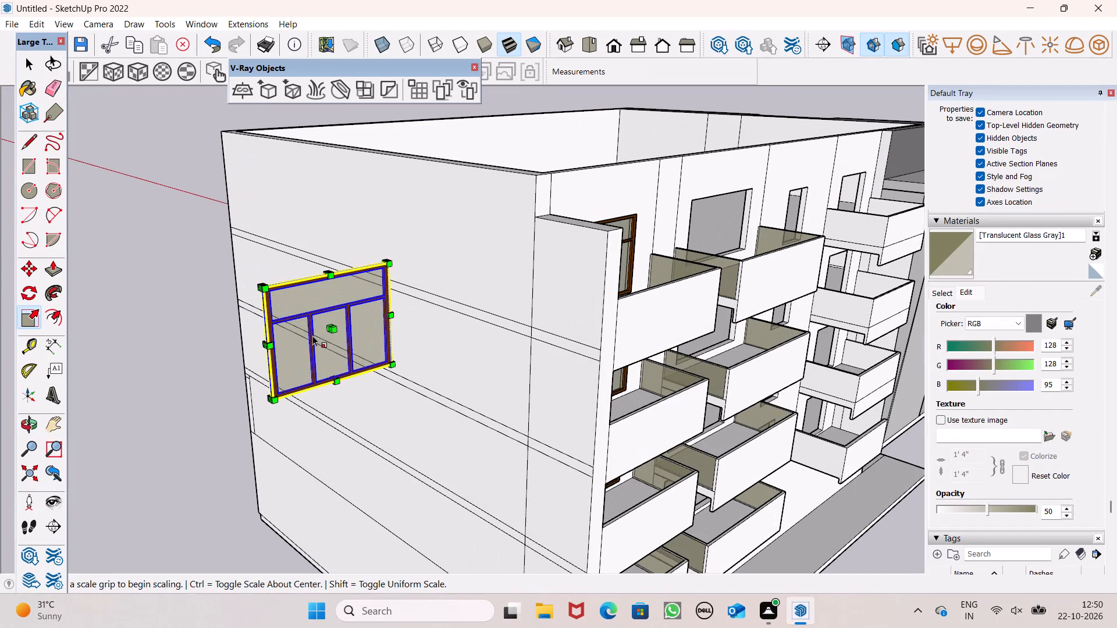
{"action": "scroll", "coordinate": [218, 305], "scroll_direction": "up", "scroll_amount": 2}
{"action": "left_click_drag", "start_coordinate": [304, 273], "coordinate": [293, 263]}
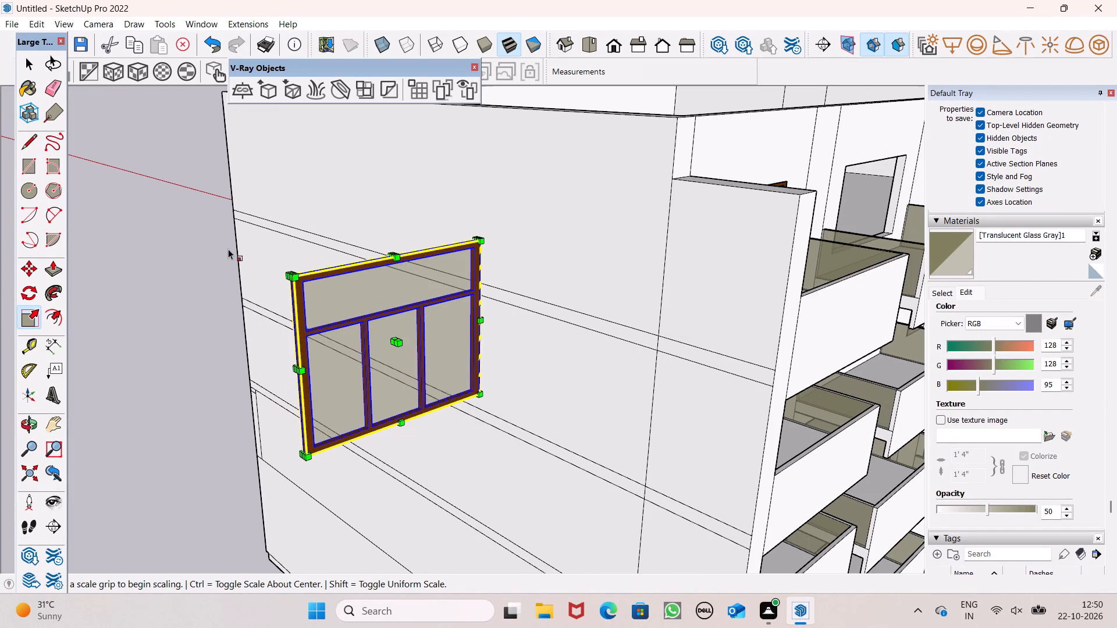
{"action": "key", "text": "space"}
Move the loose panel group about 52' from beside the end wall to the top balcony opening of the second column.
{"action": "scroll", "coordinate": [223, 249], "scroll_direction": "down", "scroll_amount": 6}
{"action": "middle_click_drag", "start_coordinate": [310, 344], "coordinate": [67, 422]}
{"action": "key", "text": "m"}
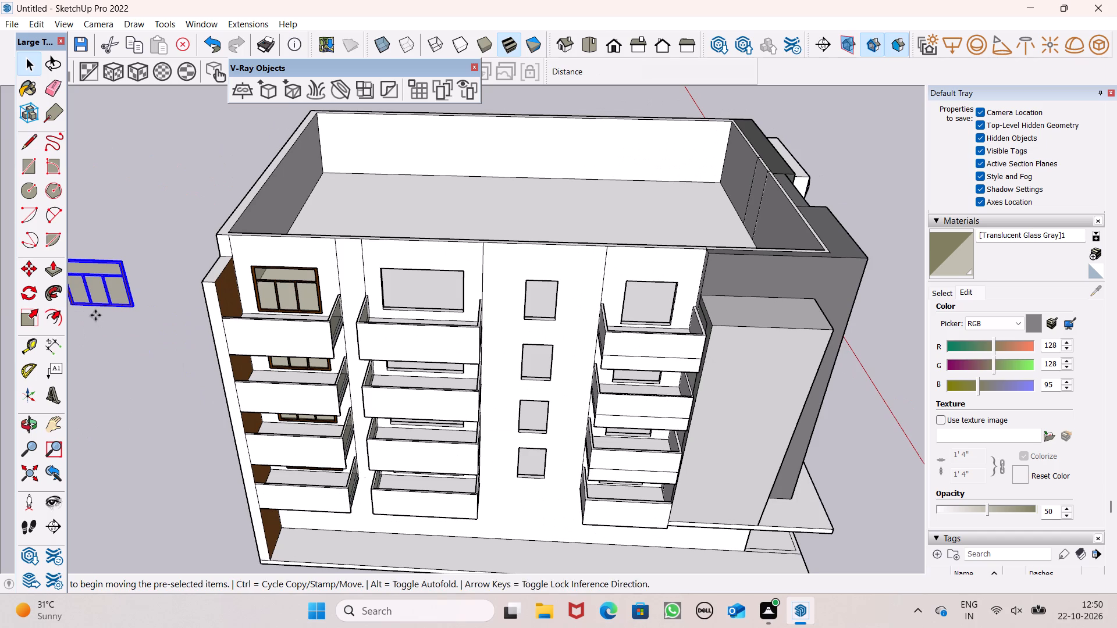
{"action": "key", "text": "Return"}
{"action": "left_click_drag", "start_coordinate": [137, 311], "coordinate": [465, 315]}
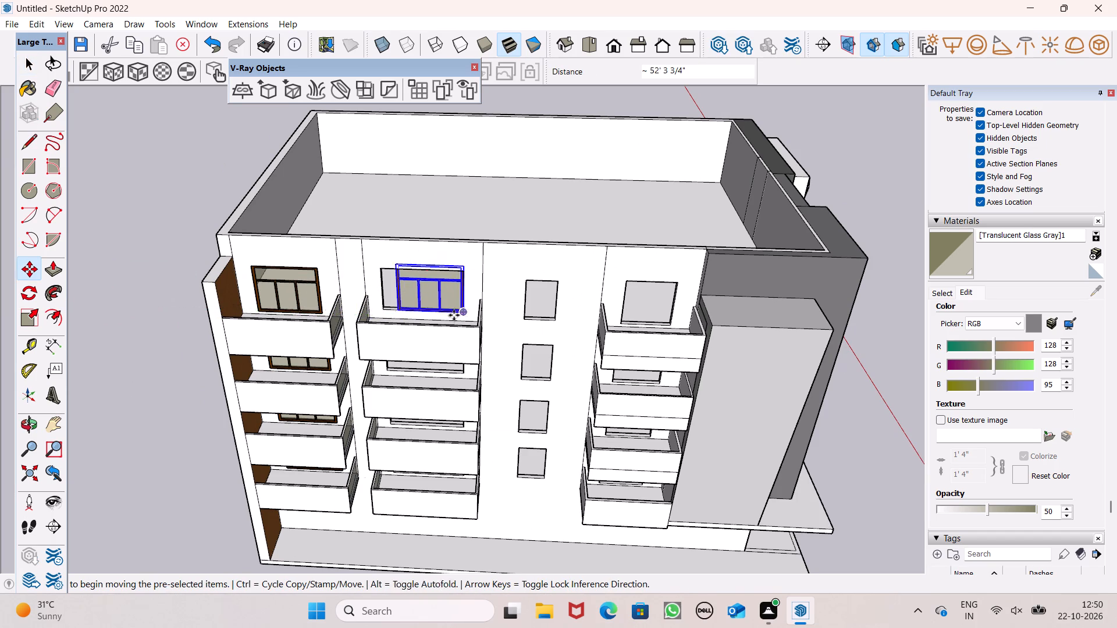
Scale the panel group from its upper corner and stretch its height to meet the opening's upper edge.
{"action": "scroll", "coordinate": [428, 301], "scroll_direction": "up", "scroll_amount": 14}
{"action": "scroll", "coordinate": [544, 332], "scroll_direction": "up", "scroll_amount": 1}
{"action": "middle_click_drag", "start_coordinate": [545, 336], "coordinate": [350, 323]}
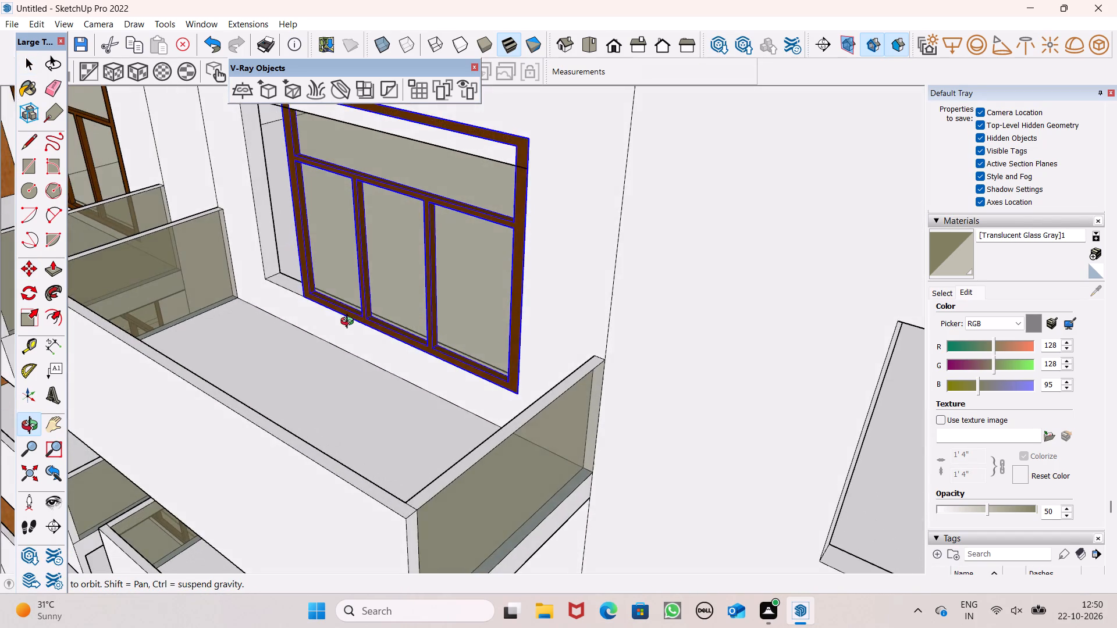
{"action": "middle_click_drag", "start_coordinate": [350, 323], "coordinate": [525, 309]}
{"action": "scroll", "coordinate": [522, 331], "scroll_direction": "down", "scroll_amount": 2}
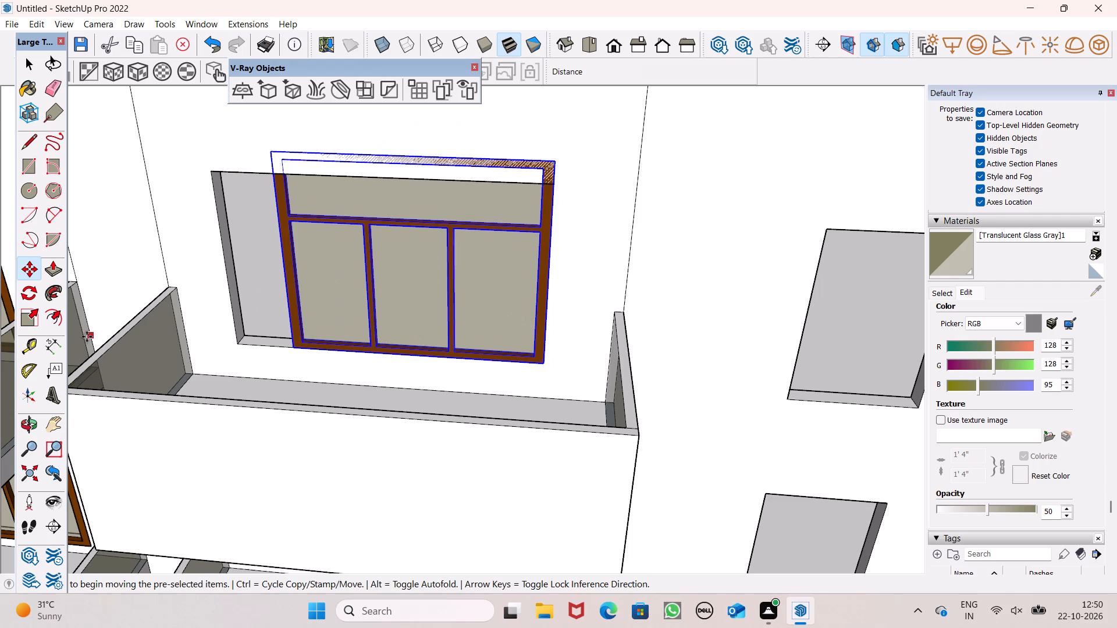
{"action": "left_click", "coordinate": [19, 317]}
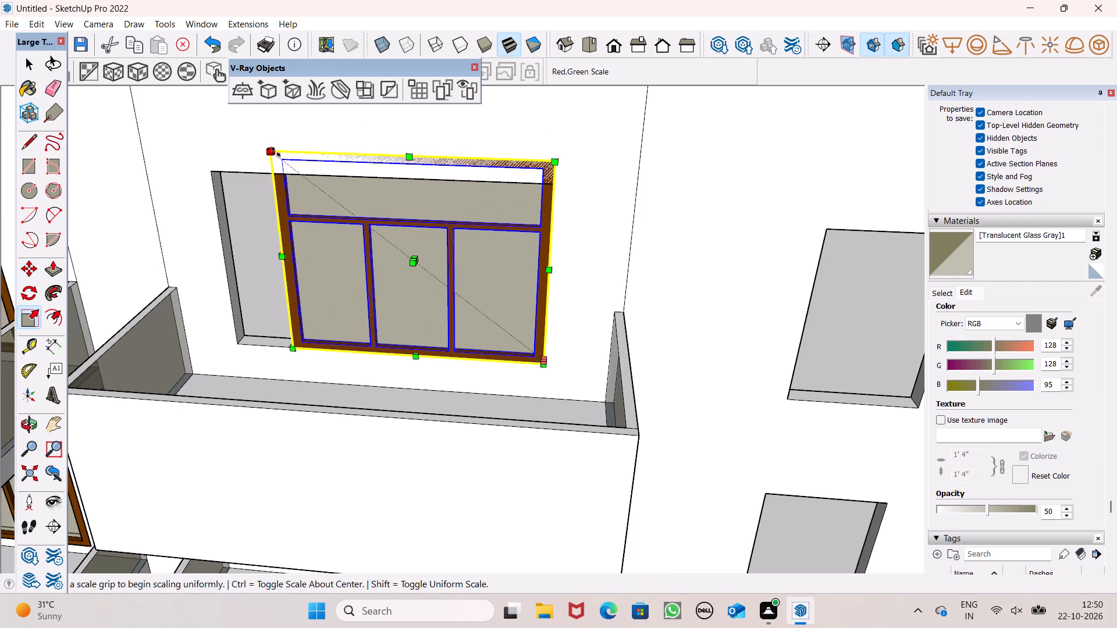
{"action": "left_click_drag", "start_coordinate": [274, 151], "coordinate": [303, 197]}
{"action": "scroll", "coordinate": [377, 163], "scroll_direction": "up", "scroll_amount": 7}
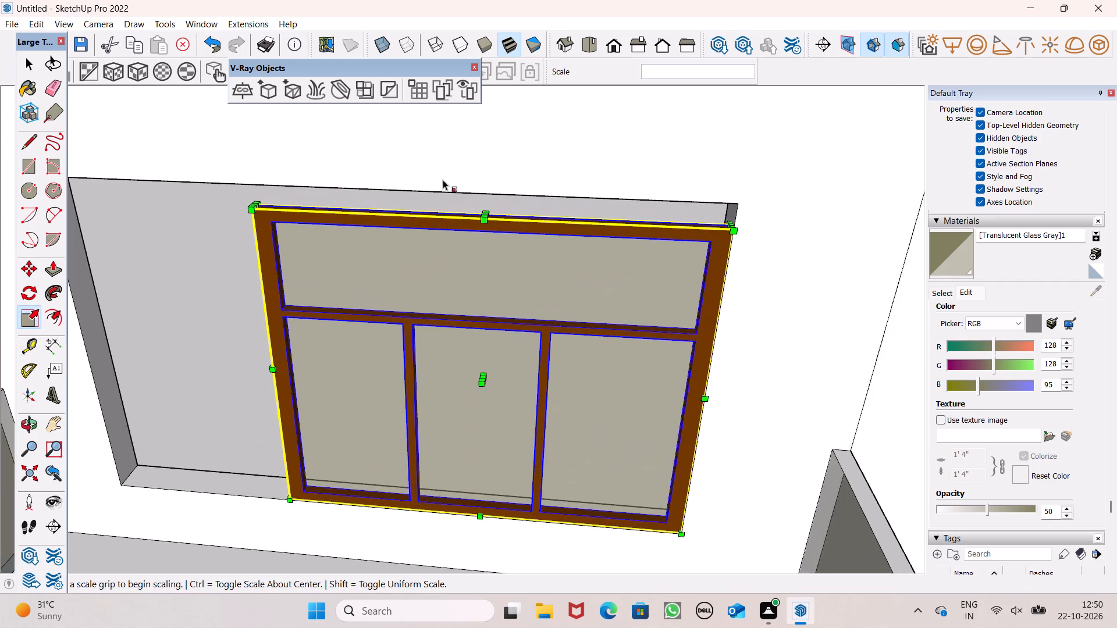
{"action": "scroll", "coordinate": [463, 188], "scroll_direction": "up", "scroll_amount": 7}
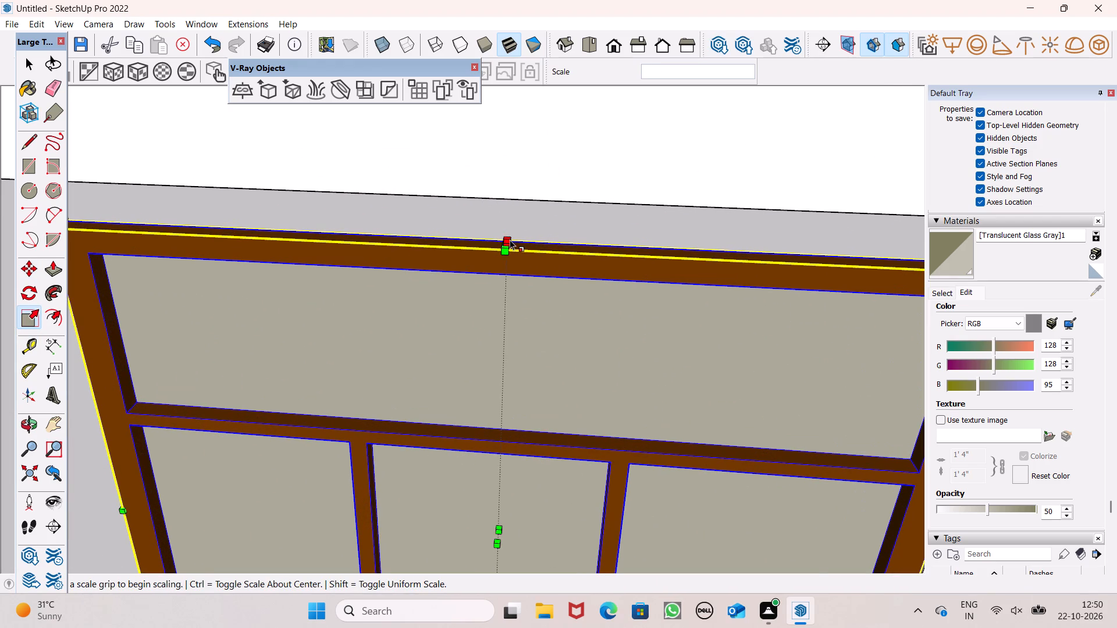
{"action": "left_click_drag", "start_coordinate": [510, 241], "coordinate": [494, 199]}
{"action": "scroll", "coordinate": [498, 191], "scroll_direction": "down", "scroll_amount": 6}
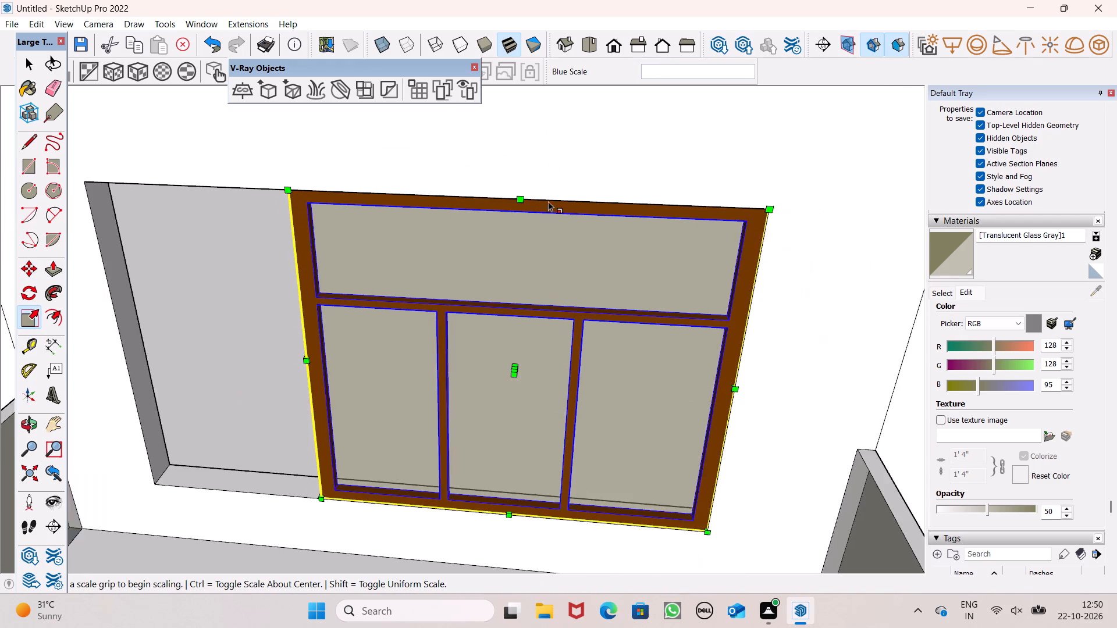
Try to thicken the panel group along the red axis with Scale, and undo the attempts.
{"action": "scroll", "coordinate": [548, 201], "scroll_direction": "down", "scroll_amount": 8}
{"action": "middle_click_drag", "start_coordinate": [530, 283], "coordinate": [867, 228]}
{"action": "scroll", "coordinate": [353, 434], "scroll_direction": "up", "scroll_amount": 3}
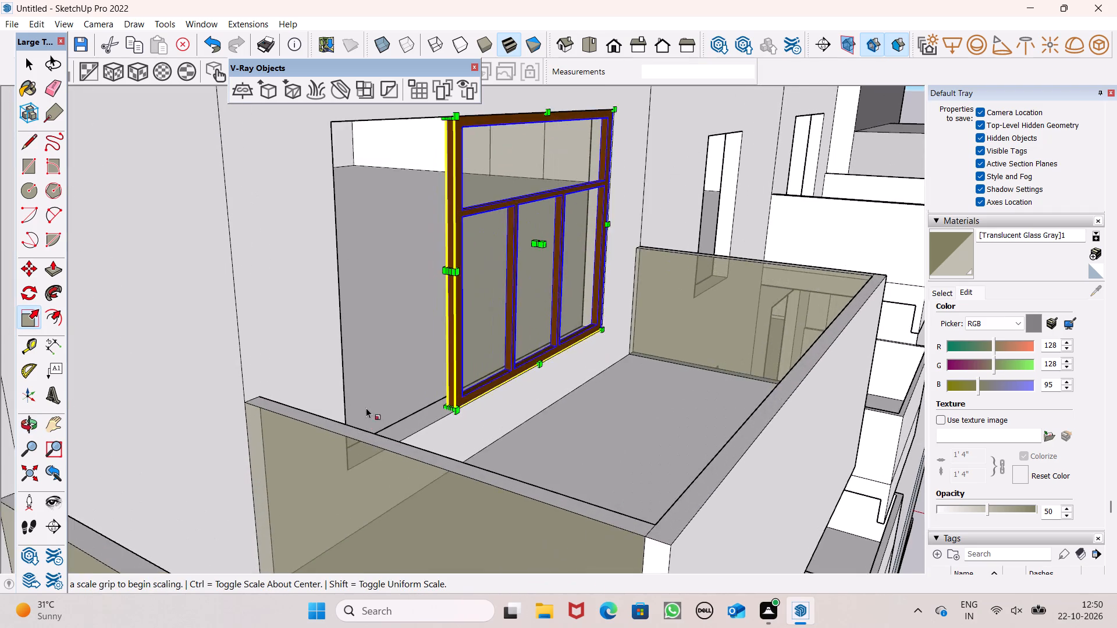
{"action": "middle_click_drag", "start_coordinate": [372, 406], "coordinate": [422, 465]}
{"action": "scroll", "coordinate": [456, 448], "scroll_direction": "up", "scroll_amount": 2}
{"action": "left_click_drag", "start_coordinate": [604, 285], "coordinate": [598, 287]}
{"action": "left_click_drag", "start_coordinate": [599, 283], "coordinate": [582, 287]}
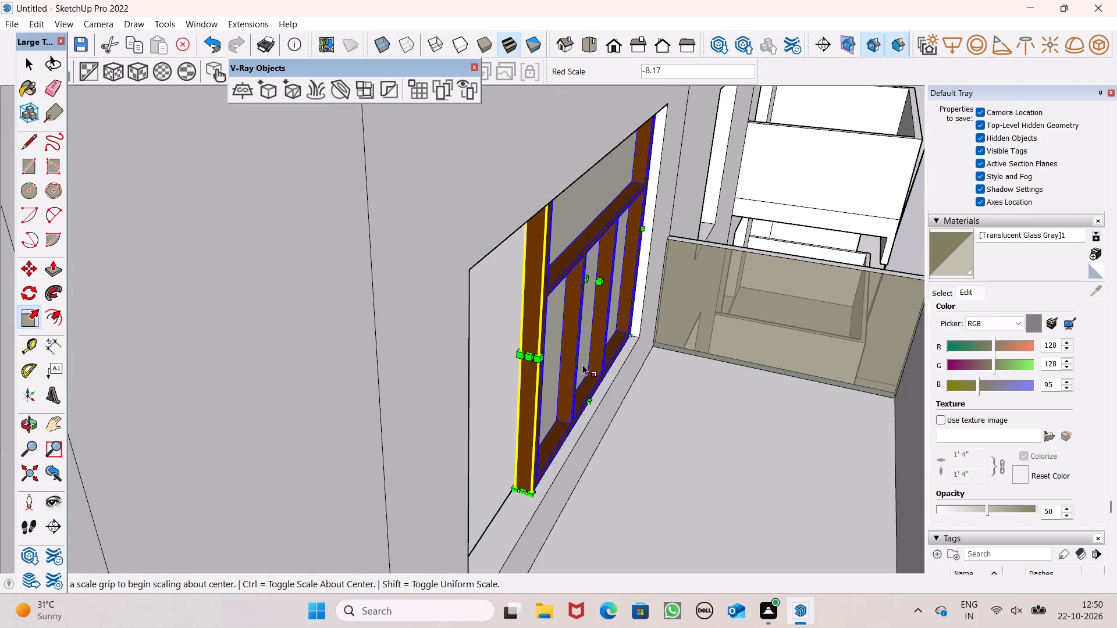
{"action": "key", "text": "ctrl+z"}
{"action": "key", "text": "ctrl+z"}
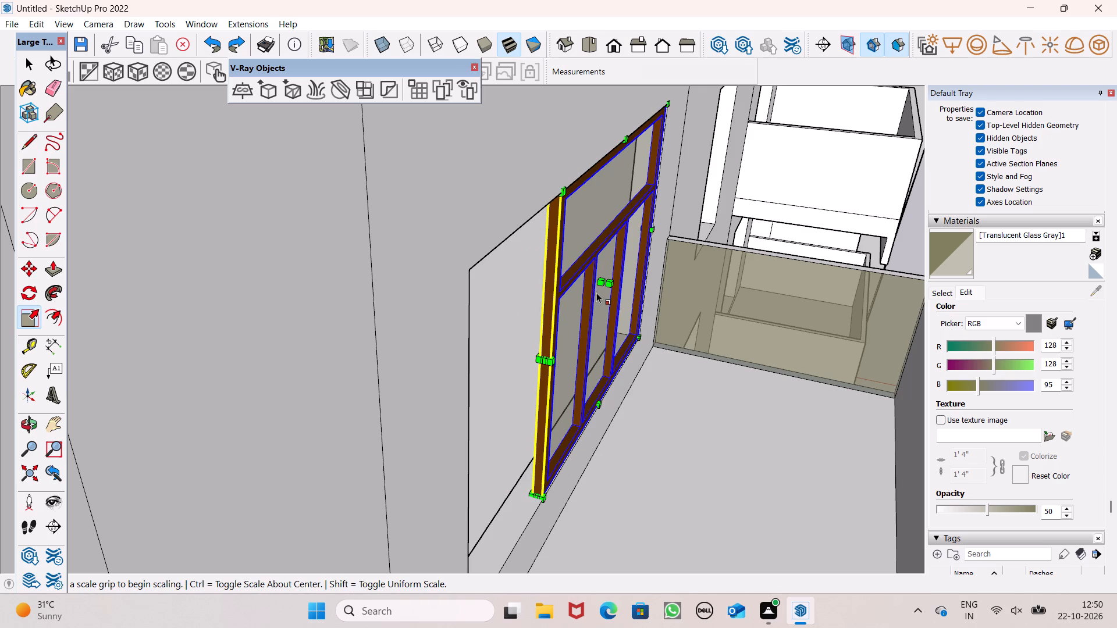
Scale the panel group's depth along the red axis by a factor of 2.00.
{"action": "left_click_drag", "start_coordinate": [602, 285], "coordinate": [591, 286]}
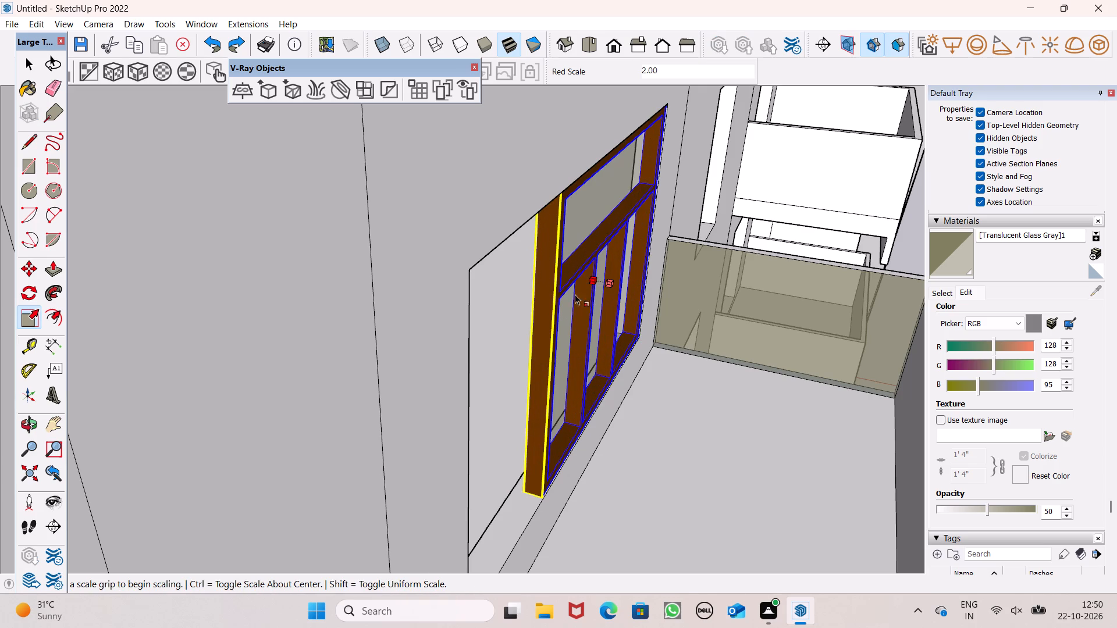
Stretch the panel group along the green axis by about 1.47 to reach the opening's far side, and deselect it.
{"action": "left_click_drag", "start_coordinate": [537, 358], "coordinate": [471, 437]}
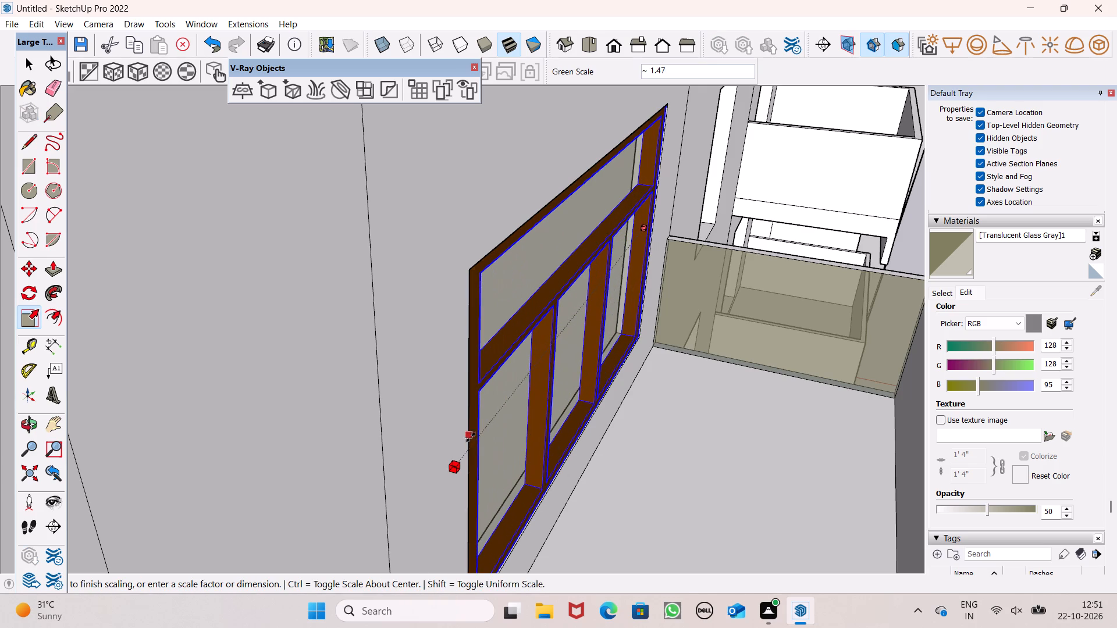
{"action": "left_click_drag", "start_coordinate": [471, 437], "coordinate": [466, 439]}
{"action": "scroll", "coordinate": [357, 279], "scroll_direction": "down", "scroll_amount": 12}
{"action": "middle_click_drag", "start_coordinate": [349, 354], "coordinate": [202, 388]}
{"action": "key", "text": "space"}
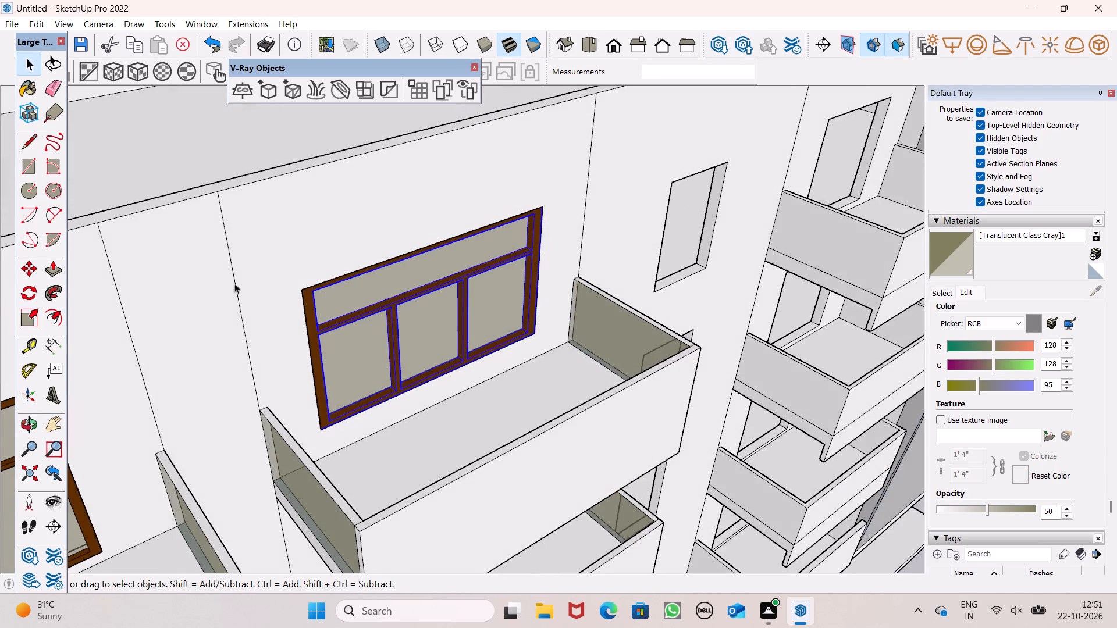
{"action": "scroll", "coordinate": [240, 269], "scroll_direction": "down", "scroll_amount": 10}
{"action": "left_click", "coordinate": [802, 487]}
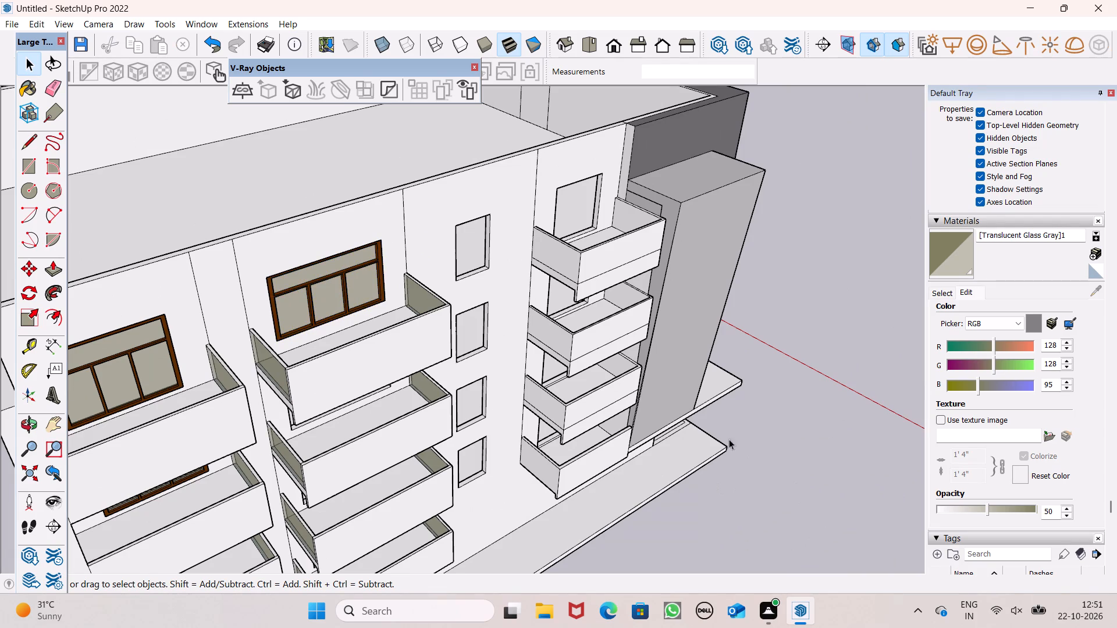
Copy the second column's top panel group 11' 7" down into the second opening, matching the opening's lower corner.
{"action": "middle_click_drag", "start_coordinate": [530, 395], "coordinate": [324, 353]}
{"action": "middle_click_drag", "start_coordinate": [331, 282], "coordinate": [332, 267]}
{"action": "scroll", "coordinate": [313, 242], "scroll_direction": "up", "scroll_amount": 1}
{"action": "middle_click_drag", "start_coordinate": [318, 227], "coordinate": [318, 92]}
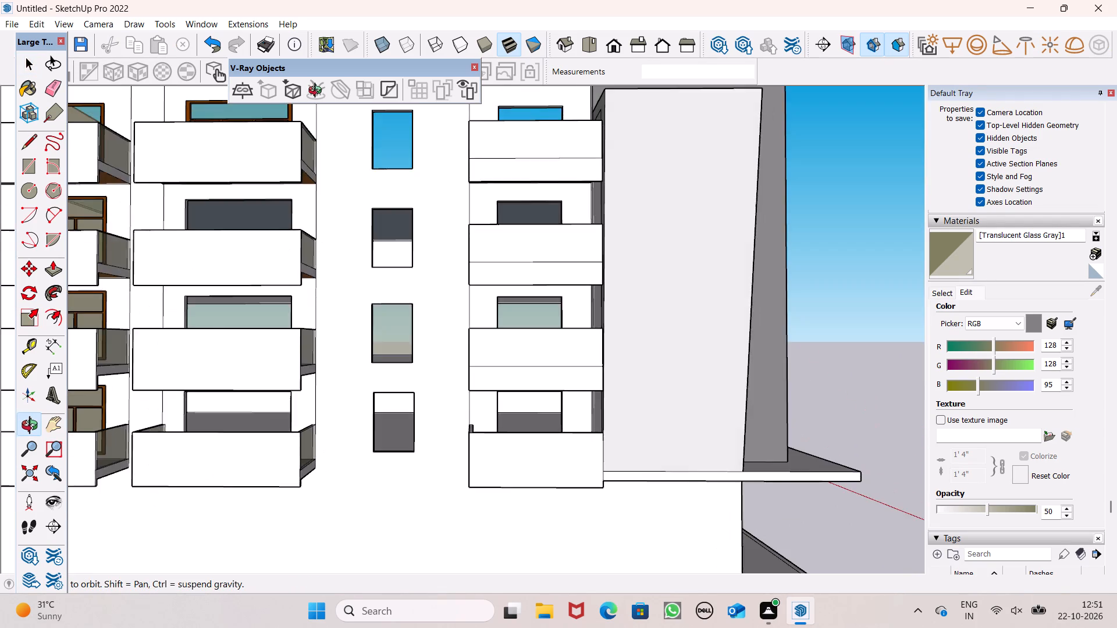
{"action": "middle_click_drag", "start_coordinate": [318, 92], "coordinate": [344, 186]}
{"action": "scroll", "coordinate": [266, 165], "scroll_direction": "down", "scroll_amount": 2}
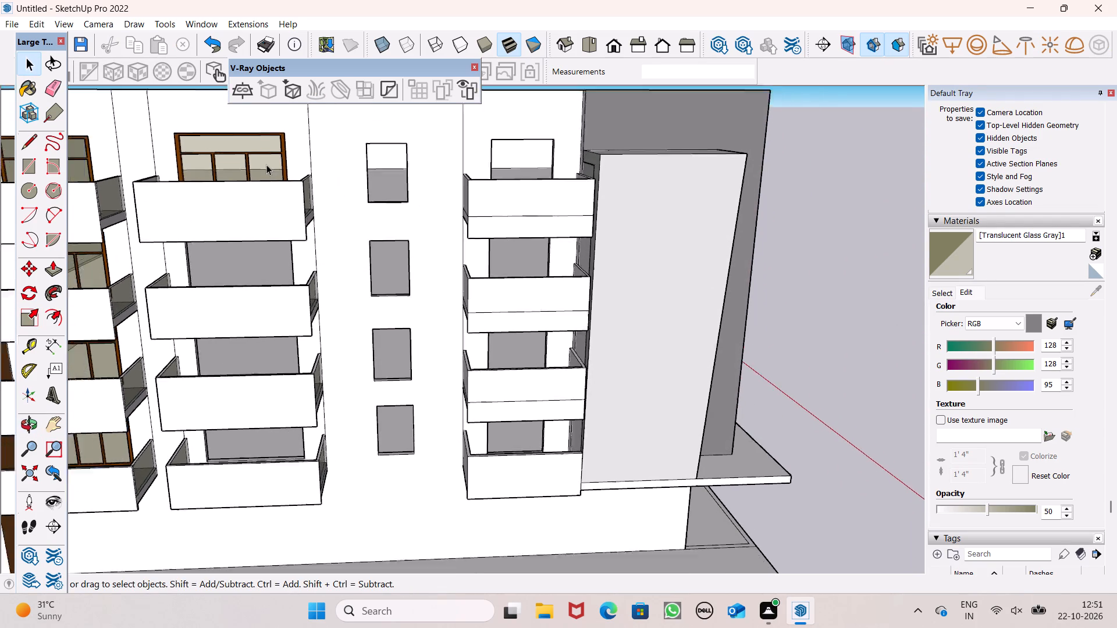
{"action": "scroll", "coordinate": [266, 165], "scroll_direction": "down", "scroll_amount": 1}
{"action": "middle_click_drag", "start_coordinate": [275, 170], "coordinate": [278, 202]}
{"action": "scroll", "coordinate": [278, 187], "scroll_direction": "down", "scroll_amount": 2}
{"action": "middle_click_drag", "start_coordinate": [279, 184], "coordinate": [276, 189]}
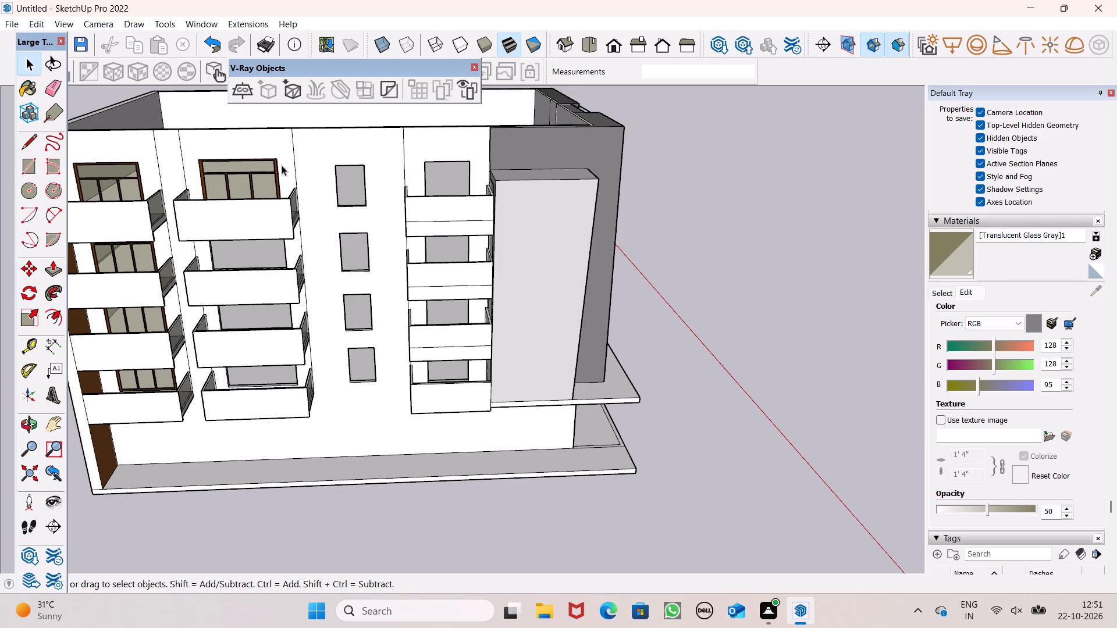
{"action": "left_click", "coordinate": [246, 173]}
{"action": "scroll", "coordinate": [331, 158], "scroll_direction": "down", "scroll_amount": 2}
{"action": "middle_click_drag", "start_coordinate": [330, 185], "coordinate": [315, 217]}
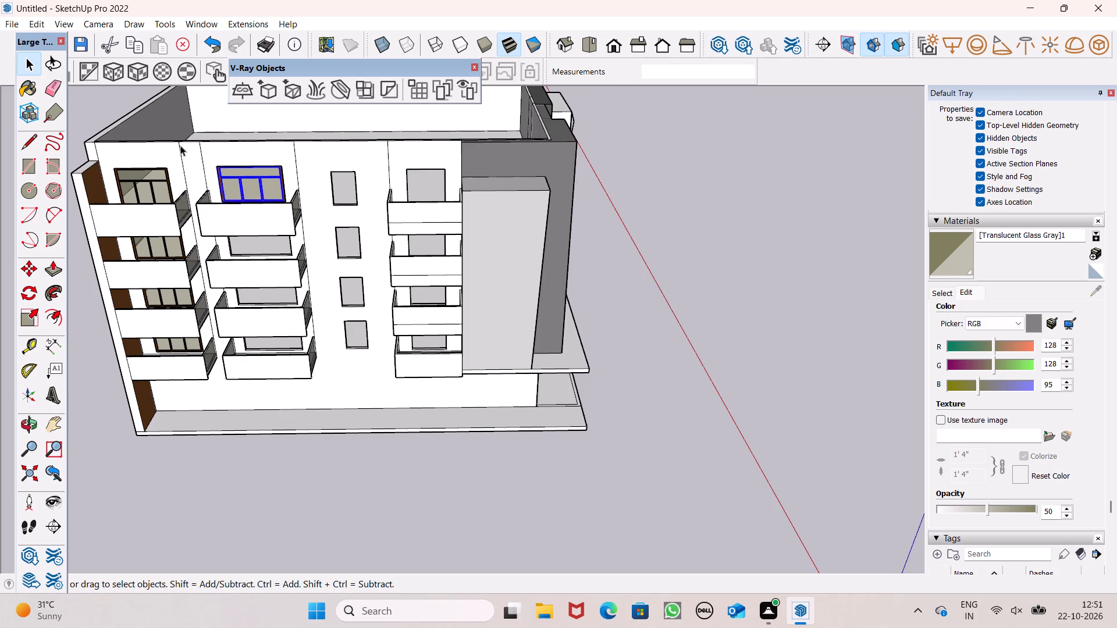
{"action": "scroll", "coordinate": [180, 145], "scroll_direction": "up", "scroll_amount": 4}
{"action": "scroll", "coordinate": [339, 213], "scroll_direction": "up", "scroll_amount": 1}
{"action": "middle_click_drag", "start_coordinate": [339, 215], "coordinate": [301, 238]}
{"action": "key", "text": "m"}
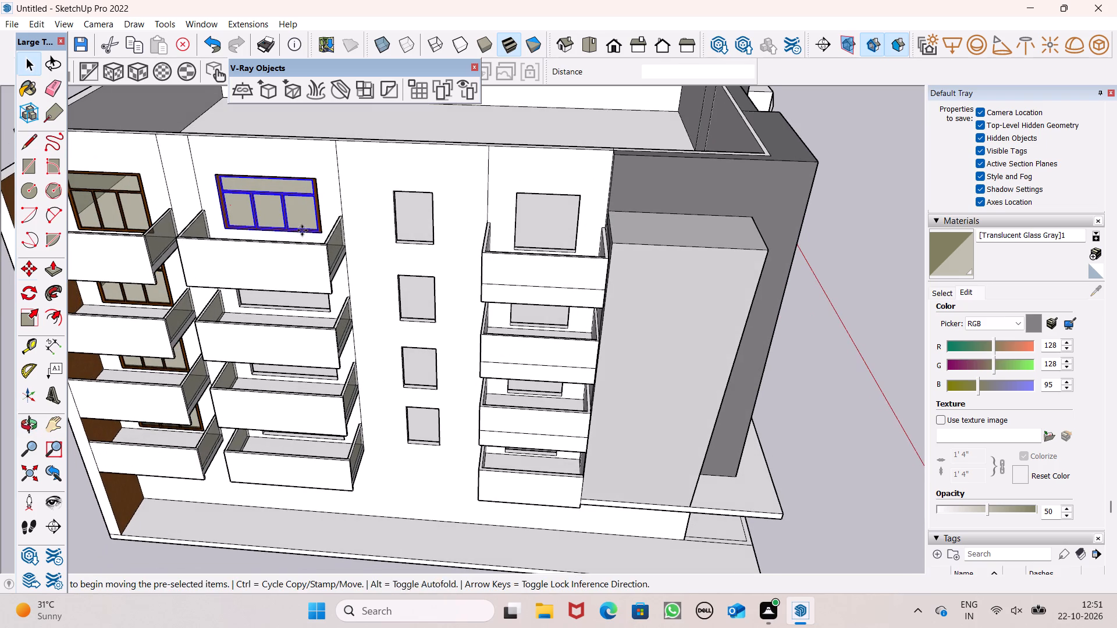
{"action": "key", "text": "Return"}
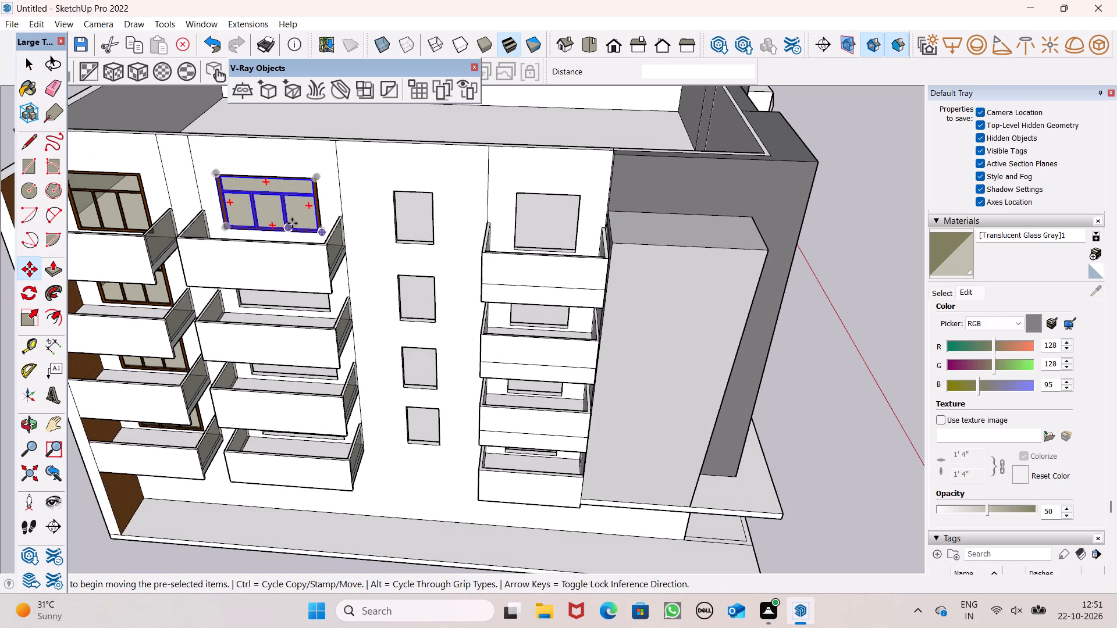
{"action": "scroll", "coordinate": [269, 226], "scroll_direction": "up", "scroll_amount": 5}
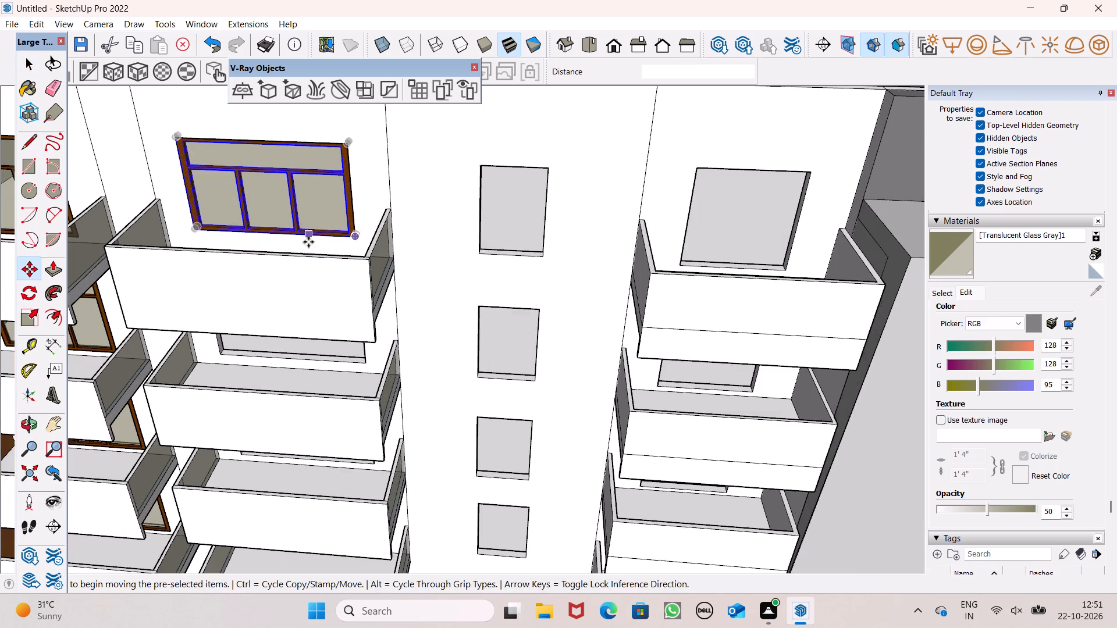
{"action": "middle_click_drag", "start_coordinate": [310, 248], "coordinate": [328, 210]}
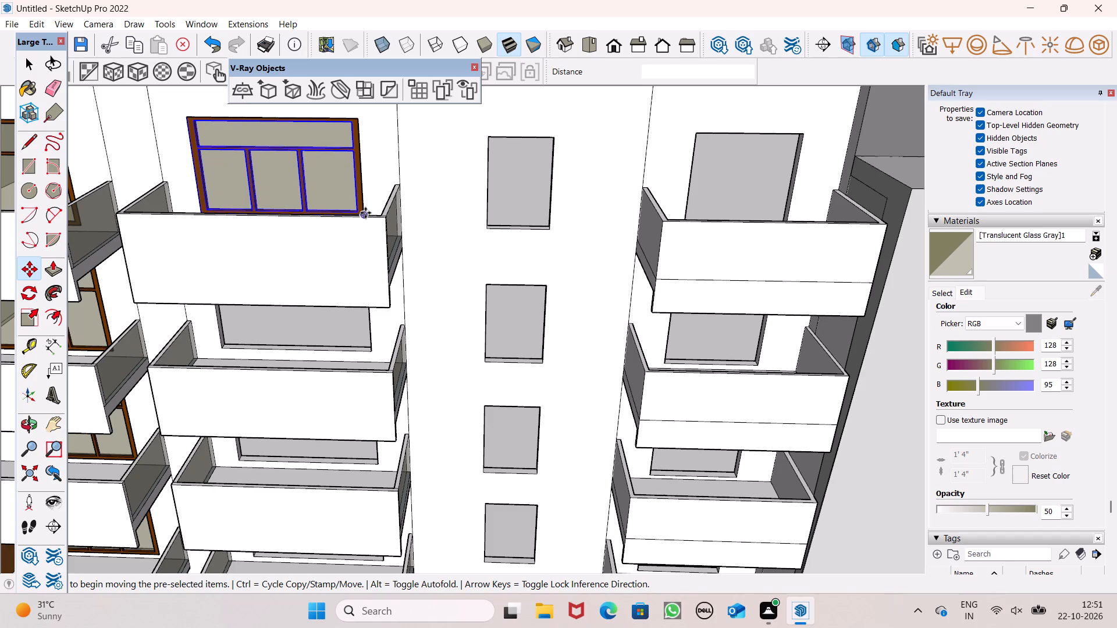
{"action": "left_click_drag", "start_coordinate": [365, 213], "coordinate": [375, 349]}
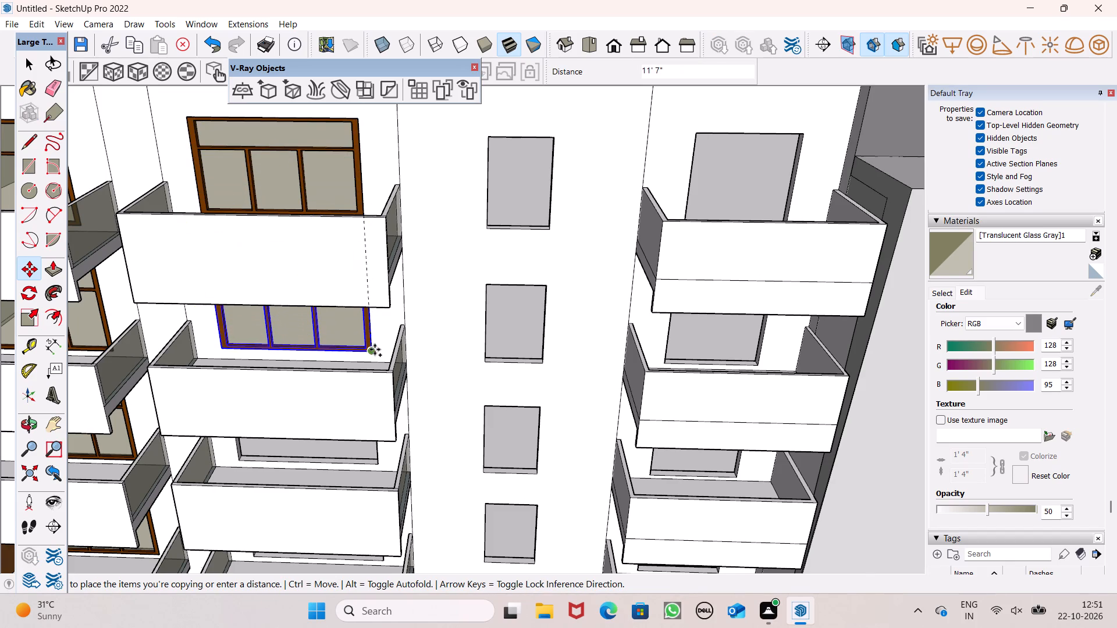
{"action": "left_click_drag", "start_coordinate": [375, 349], "coordinate": [371, 351]}
Copy the panel group from the second opening down into the column's third opening, aligning its lower corner with the opening.
{"action": "scroll", "coordinate": [346, 349], "scroll_direction": "up", "scroll_amount": 8}
{"action": "middle_click_drag", "start_coordinate": [346, 344], "coordinate": [311, 207]}
{"action": "scroll", "coordinate": [316, 184], "scroll_direction": "down", "scroll_amount": 10}
{"action": "middle_click_drag", "start_coordinate": [339, 252], "coordinate": [347, 377]}
{"action": "scroll", "coordinate": [347, 377], "scroll_direction": "up", "scroll_amount": 1}
{"action": "scroll", "coordinate": [350, 295], "scroll_direction": "down", "scroll_amount": 5}
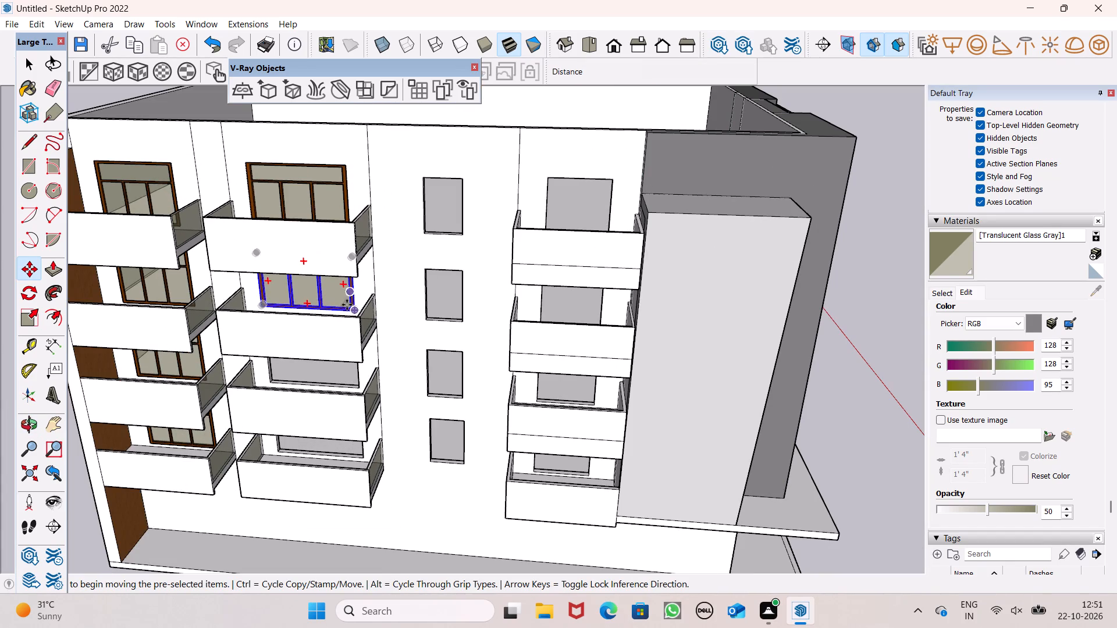
{"action": "left_click_drag", "start_coordinate": [354, 307], "coordinate": [356, 315], "text": "ctrl"}
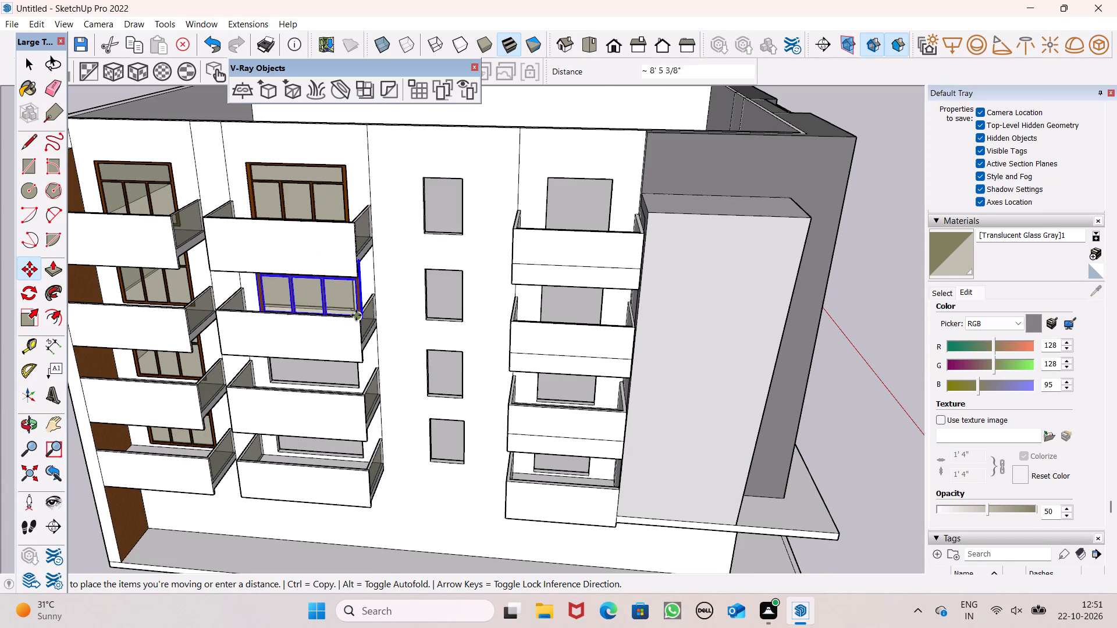
{"action": "left_click_drag", "start_coordinate": [356, 315], "coordinate": [358, 384], "text": "ctrl"}
{"action": "scroll", "coordinate": [345, 389], "scroll_direction": "up", "scroll_amount": 7}
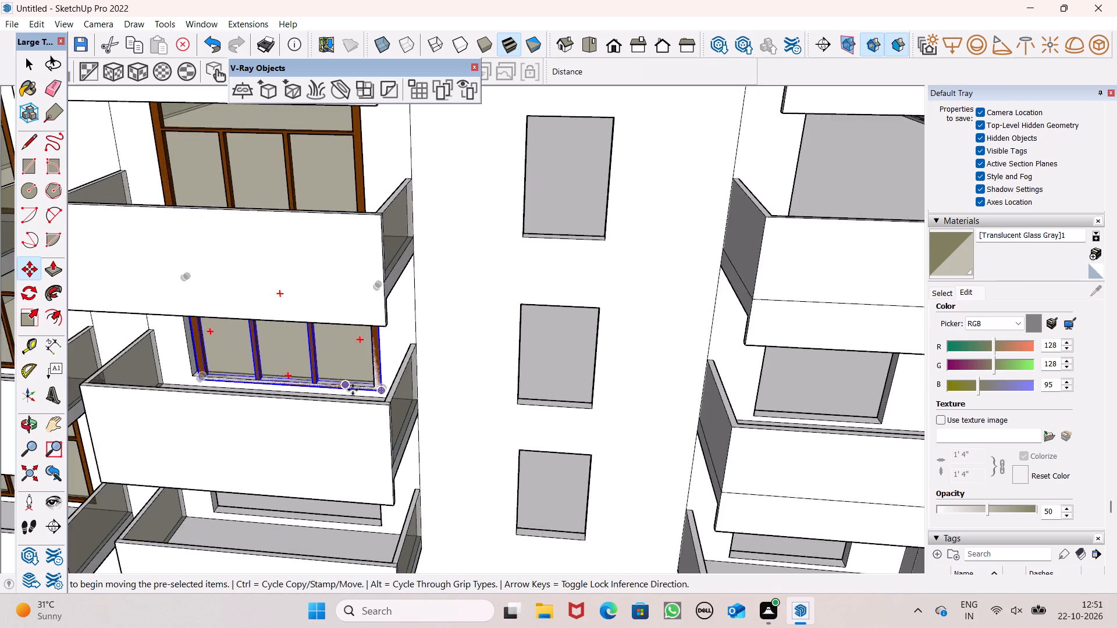
{"action": "scroll", "coordinate": [353, 390], "scroll_direction": "up", "scroll_amount": 7}
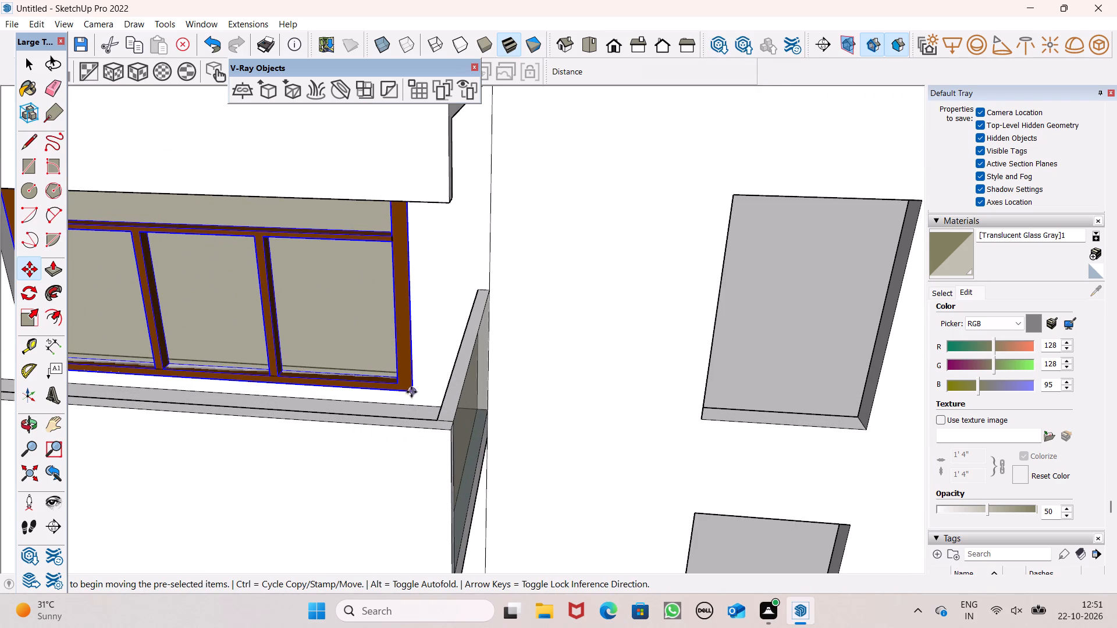
{"action": "left_click_drag", "start_coordinate": [411, 392], "coordinate": [394, 381]}
Copy the panel group 11' 1 7/16" down from the third opening into the second column's lowest balcony opening.
{"action": "scroll", "coordinate": [431, 341], "scroll_direction": "down", "scroll_amount": 19}
{"action": "middle_click_drag", "start_coordinate": [417, 380], "coordinate": [326, 343]}
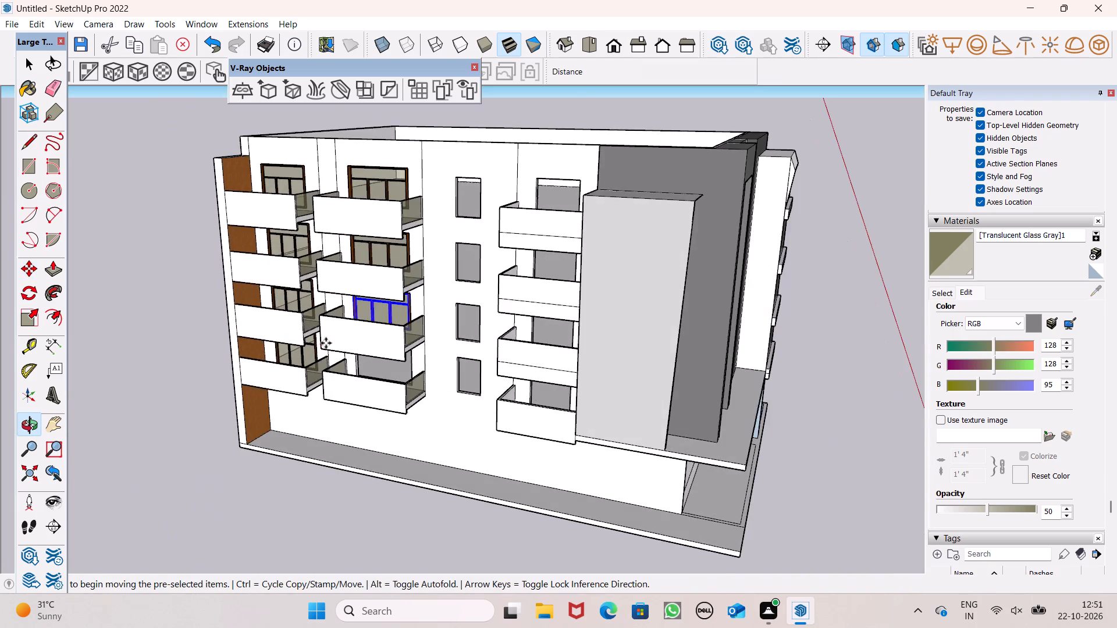
{"action": "scroll", "coordinate": [350, 348], "scroll_direction": "up", "scroll_amount": 6}
{"action": "middle_click_drag", "start_coordinate": [386, 334], "coordinate": [470, 381]}
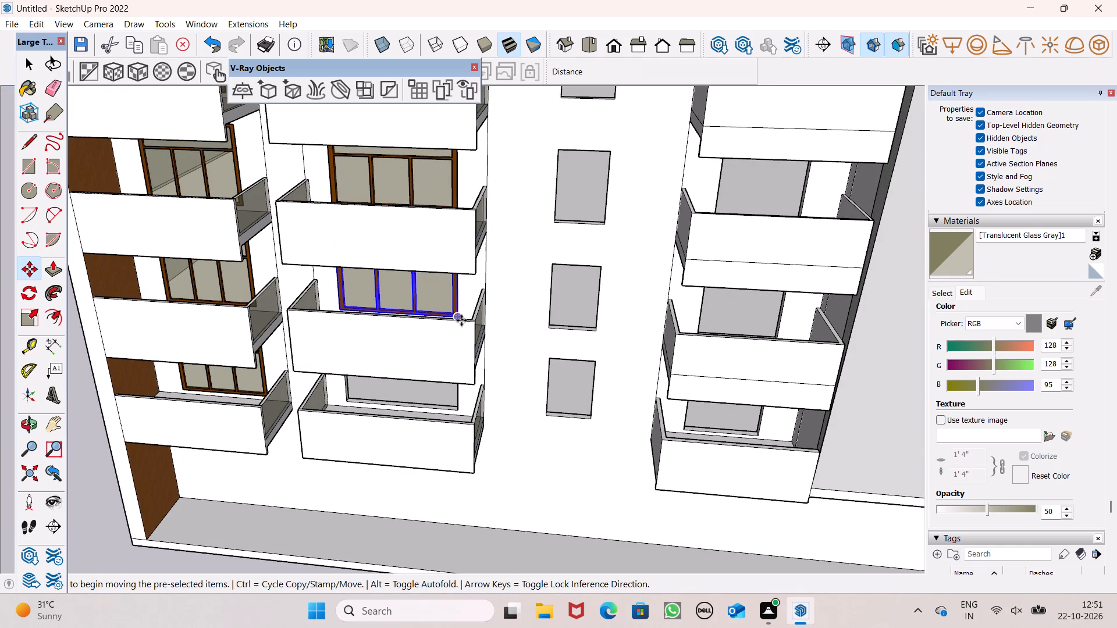
{"action": "left_click_drag", "start_coordinate": [458, 317], "coordinate": [459, 405]}
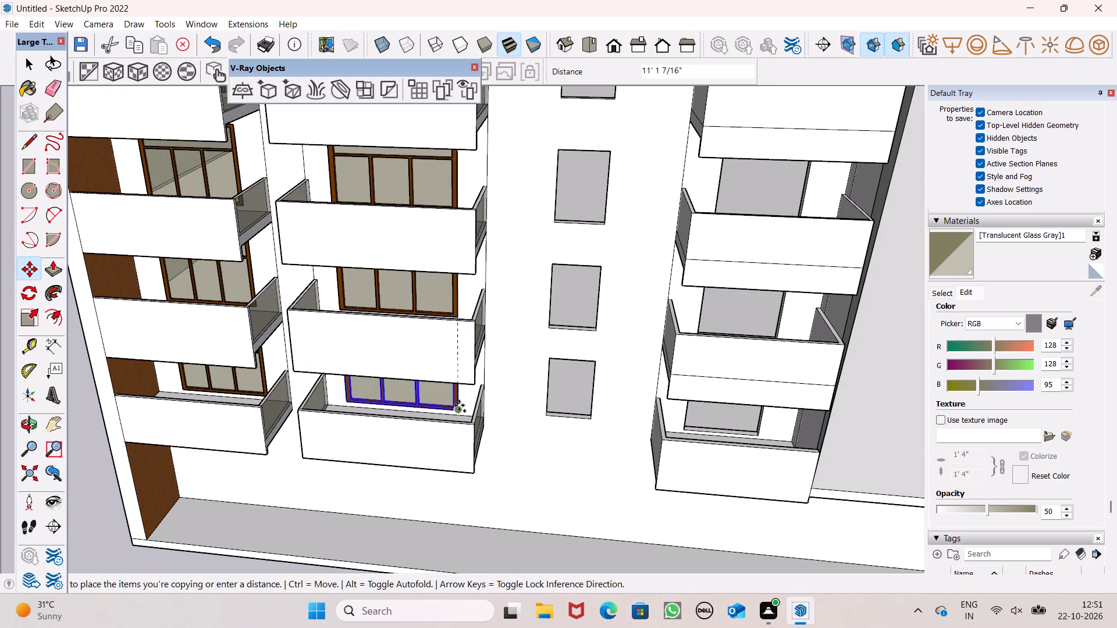
{"action": "left_click_drag", "start_coordinate": [459, 405], "coordinate": [458, 406]}
{"action": "middle_click_drag", "start_coordinate": [428, 402], "coordinate": [529, 317]}
{"action": "scroll", "coordinate": [428, 402], "scroll_direction": "up", "scroll_amount": 2}
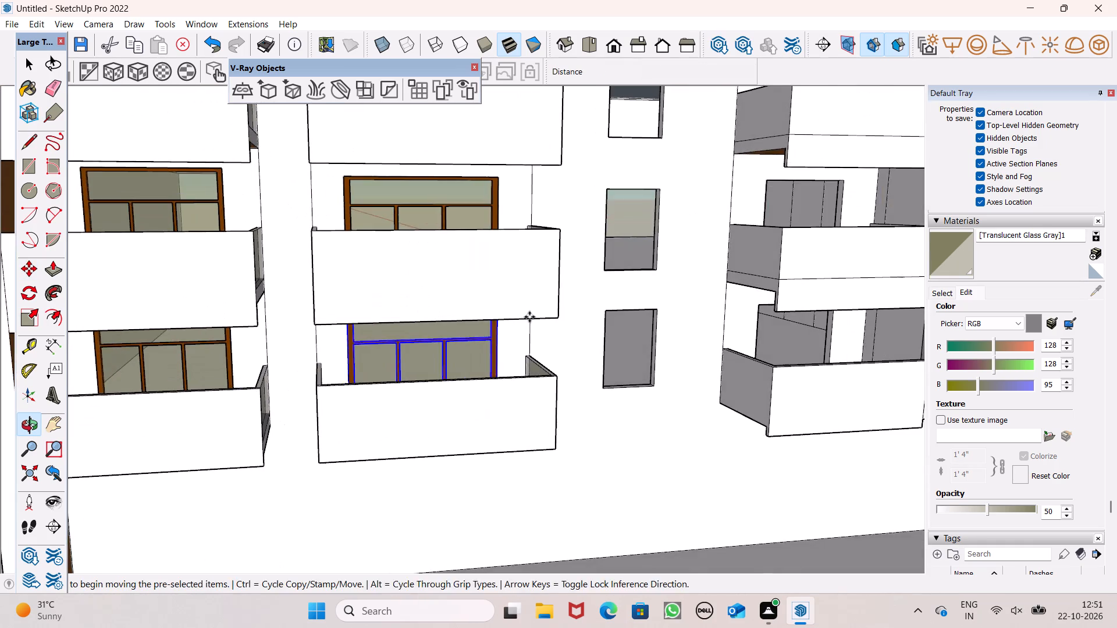
Copy the second column's top panel group along the green axis to the top opening of the last balcony column.
{"action": "key", "text": "space"}
{"action": "scroll", "coordinate": [531, 317], "scroll_direction": "down", "scroll_amount": 11}
{"action": "left_click", "coordinate": [272, 317]}
{"action": "scroll", "coordinate": [500, 342], "scroll_direction": "up", "scroll_amount": 2}
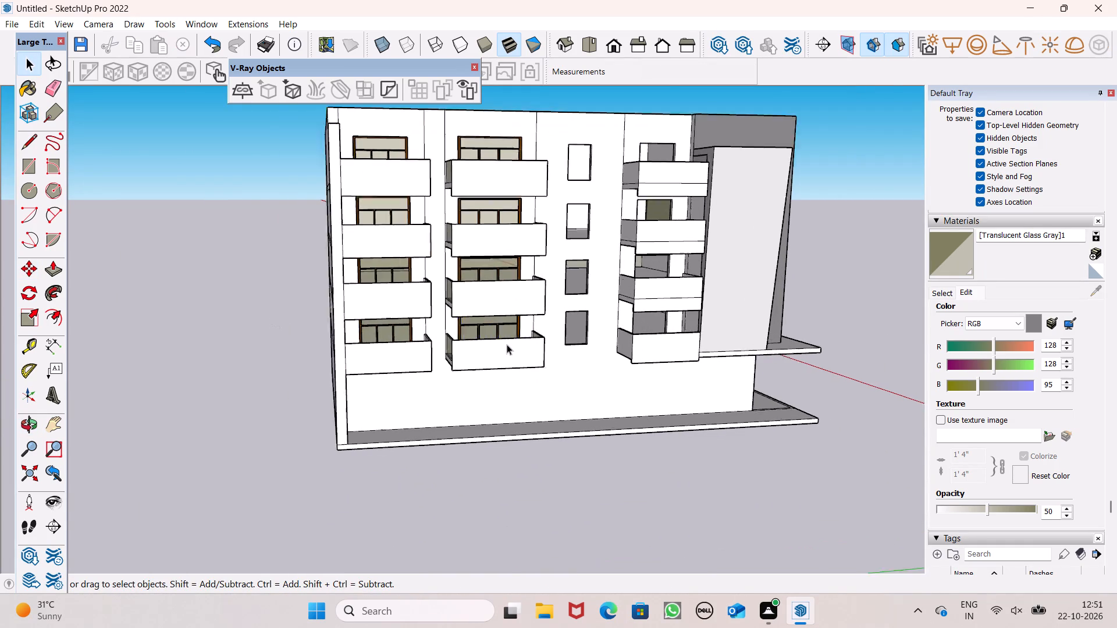
{"action": "scroll", "coordinate": [507, 344], "scroll_direction": "up", "scroll_amount": 3}
{"action": "scroll", "coordinate": [513, 301], "scroll_direction": "down", "scroll_amount": 6}
{"action": "scroll", "coordinate": [537, 319], "scroll_direction": "up", "scroll_amount": 1}
{"action": "middle_click_drag", "start_coordinate": [537, 319], "coordinate": [412, 334]}
{"action": "scroll", "coordinate": [489, 304], "scroll_direction": "down", "scroll_amount": 4}
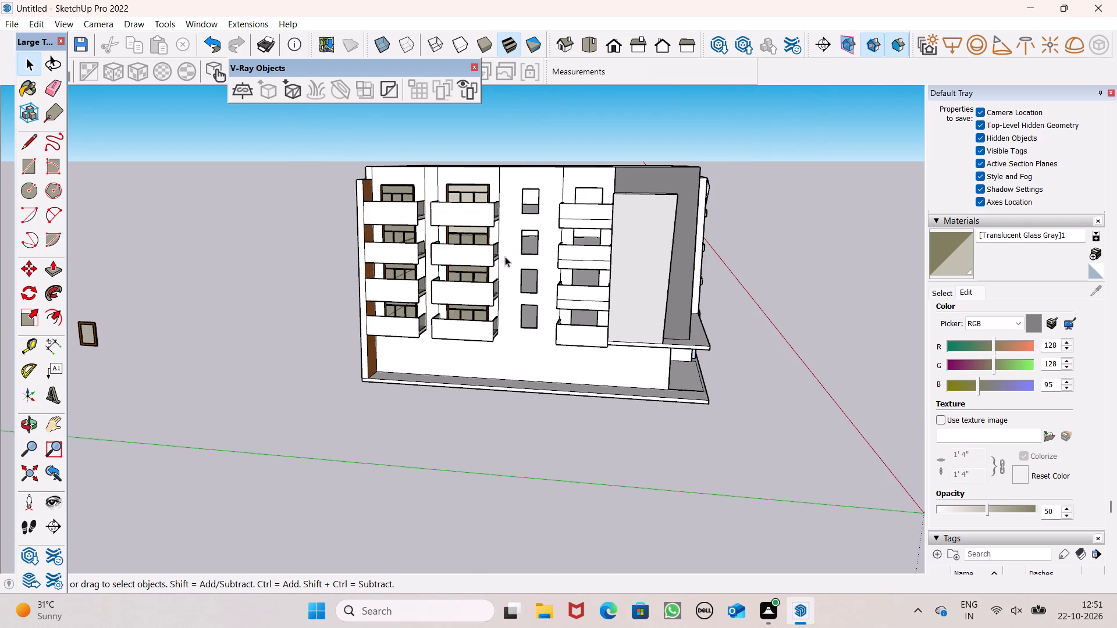
{"action": "scroll", "coordinate": [600, 206], "scroll_direction": "up", "scroll_amount": 6}
{"action": "scroll", "coordinate": [609, 205], "scroll_direction": "down", "scroll_amount": 2}
{"action": "middle_click_drag", "start_coordinate": [613, 259], "coordinate": [613, 329]}
{"action": "scroll", "coordinate": [614, 330], "scroll_direction": "up", "scroll_amount": 1}
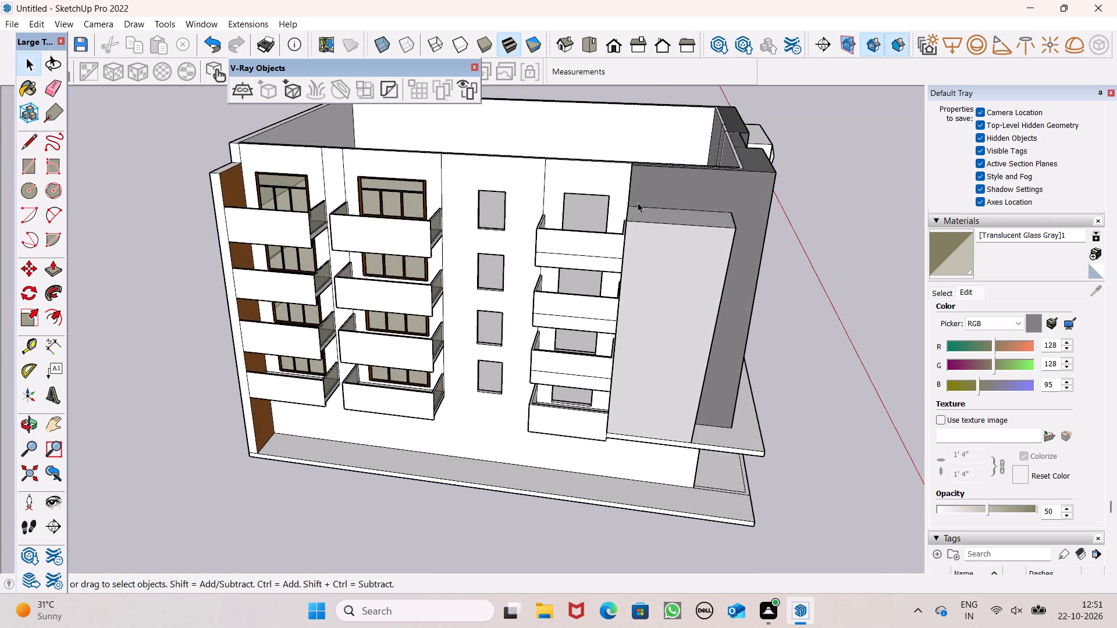
{"action": "scroll", "coordinate": [638, 201], "scroll_direction": "up", "scroll_amount": 5}
{"action": "left_click", "coordinate": [283, 199]}
{"action": "key", "text": "m"}
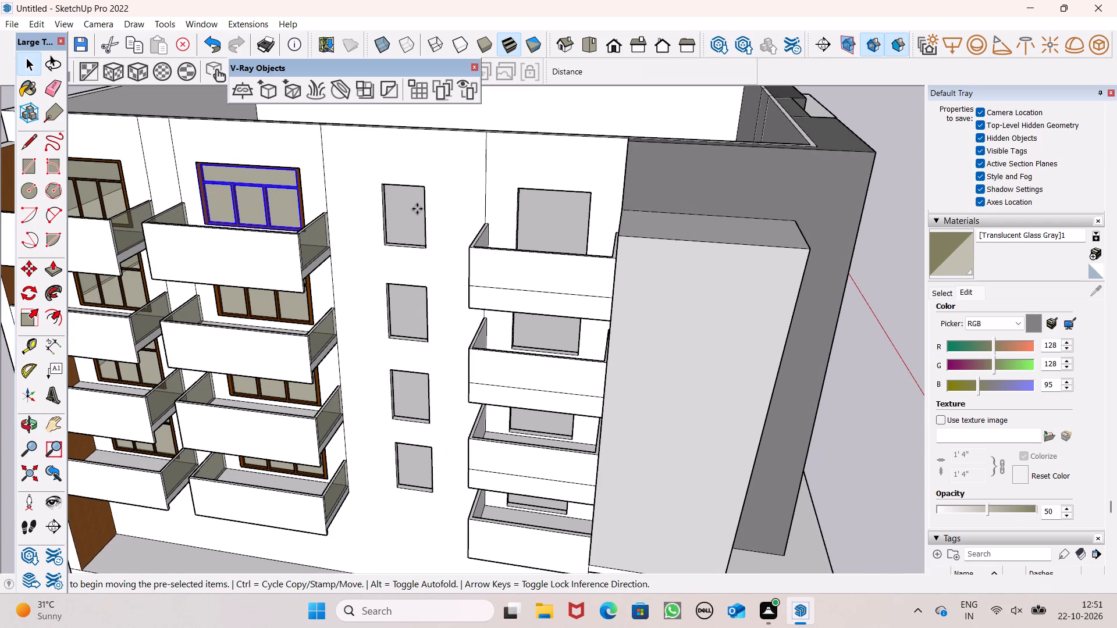
{"action": "key", "text": "Return"}
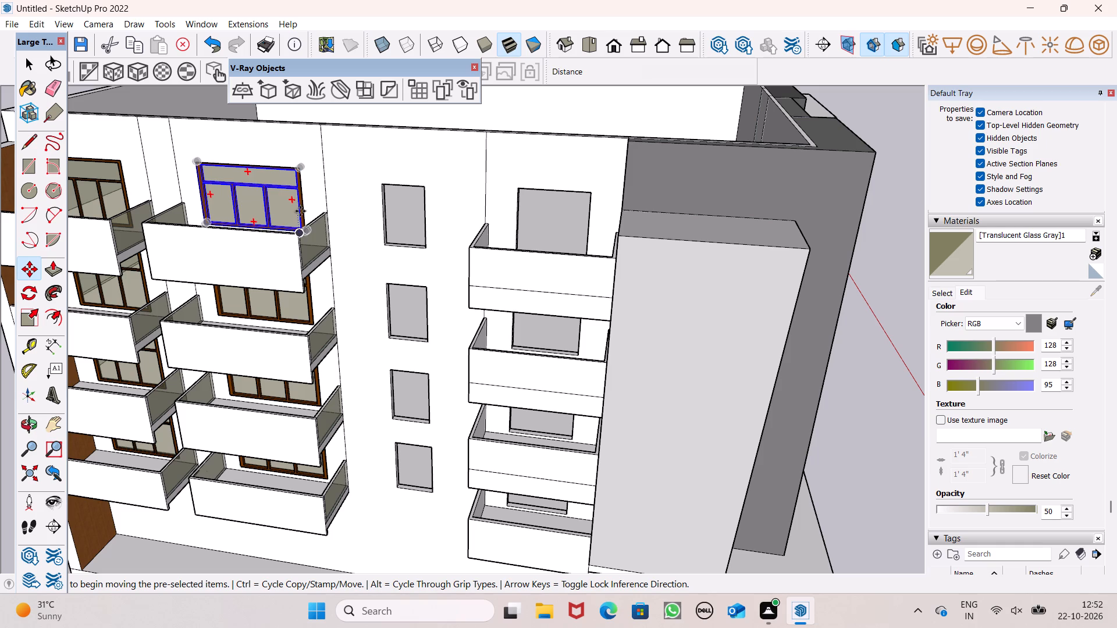
{"action": "left_click_drag", "start_coordinate": [301, 212], "coordinate": [607, 238]}
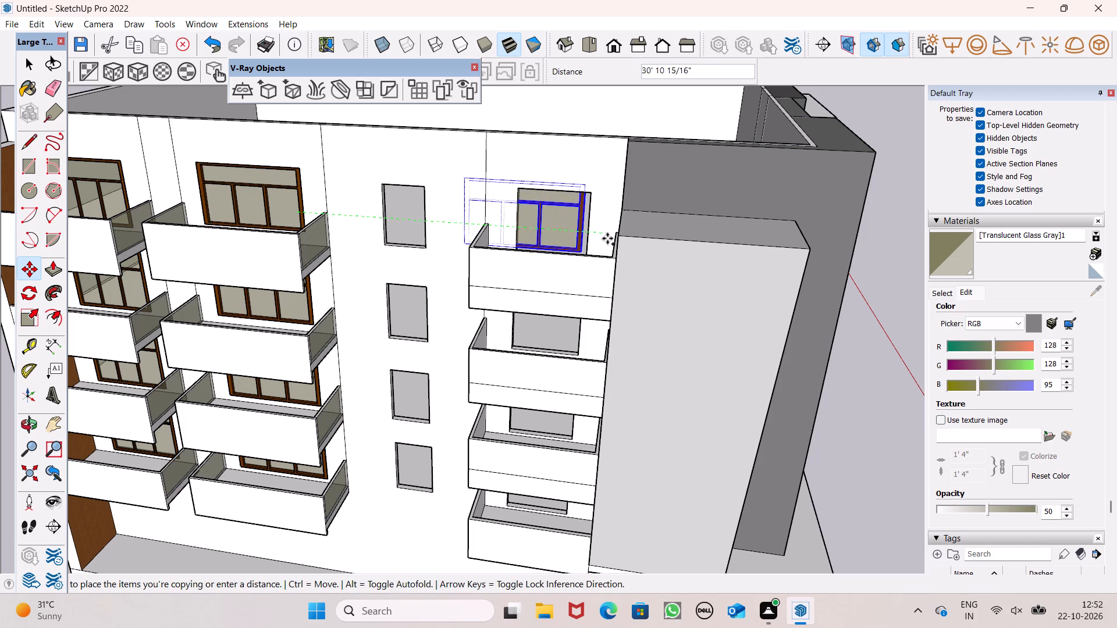
{"action": "left_click_drag", "start_coordinate": [607, 238], "coordinate": [614, 242]}
Scale the copied panel group down uniformly from its upper corner until it is smaller than the opening.
{"action": "scroll", "coordinate": [543, 239], "scroll_direction": "up", "scroll_amount": 7}
{"action": "middle_click_drag", "start_coordinate": [535, 281], "coordinate": [524, 333]}
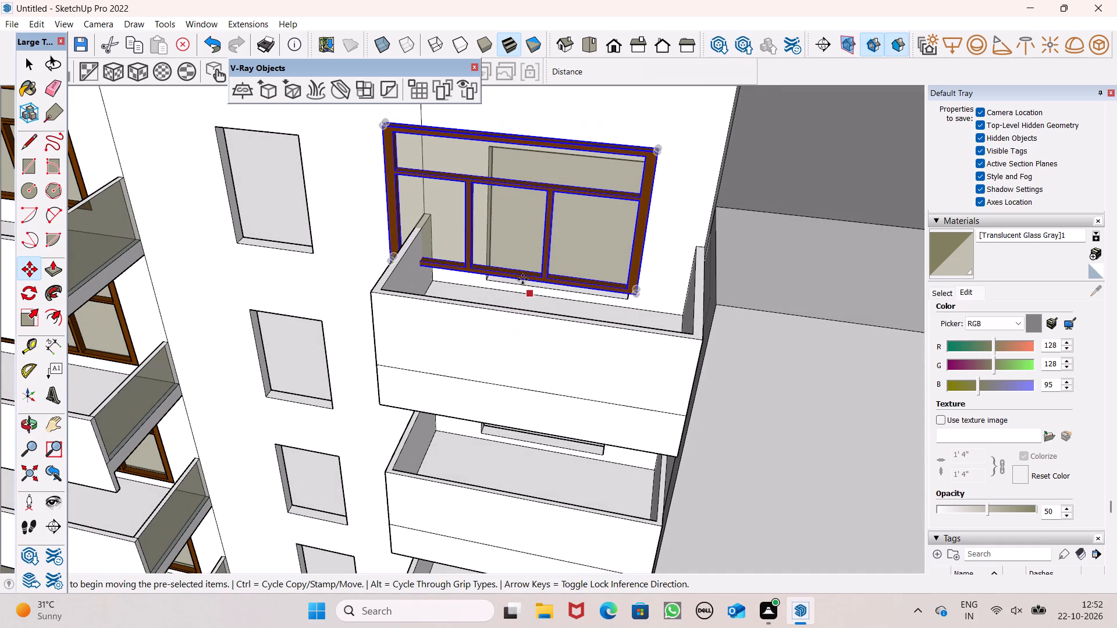
{"action": "left_click", "coordinate": [39, 328]}
{"action": "left_click", "coordinate": [35, 321]}
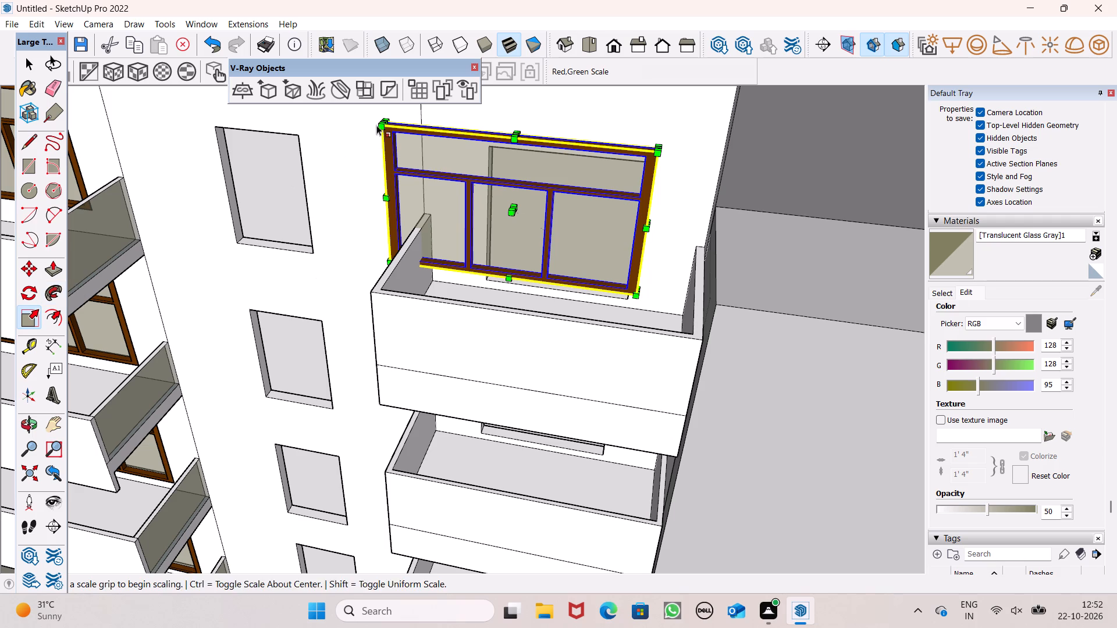
{"action": "left_click_drag", "start_coordinate": [384, 134], "coordinate": [454, 190]}
{"action": "left_click_drag", "start_coordinate": [380, 134], "coordinate": [435, 167]}
{"action": "left_click_drag", "start_coordinate": [386, 127], "coordinate": [456, 167]}
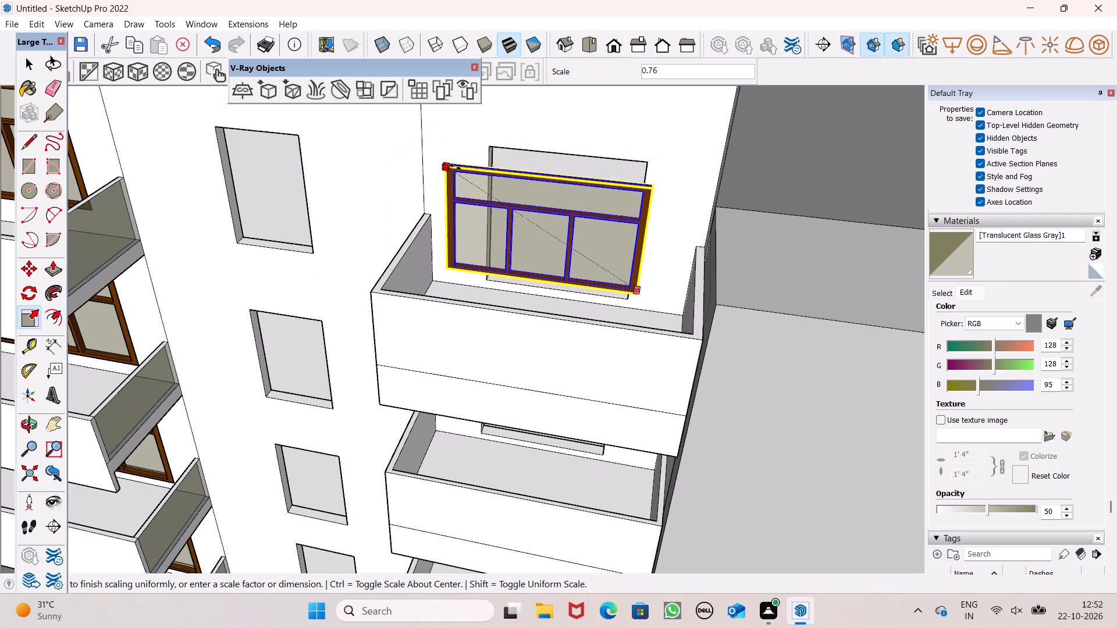
{"action": "left_click_drag", "start_coordinate": [456, 167], "coordinate": [527, 198]}
{"action": "key", "text": "space"}
{"action": "key", "text": "space"}
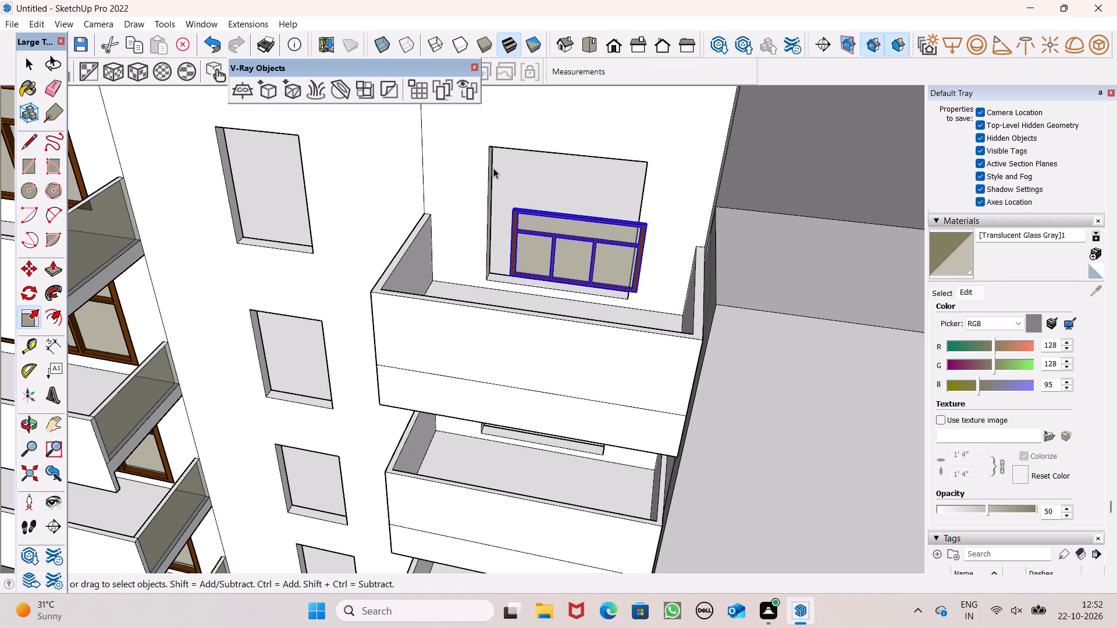
Move the reduced panel group about 2' 5 5/16" so its lower corner meets the top opening's lower corner.
{"action": "scroll", "coordinate": [559, 202], "scroll_direction": "down", "scroll_amount": 10}
{"action": "left_click_drag", "start_coordinate": [851, 308], "coordinate": [842, 292]}
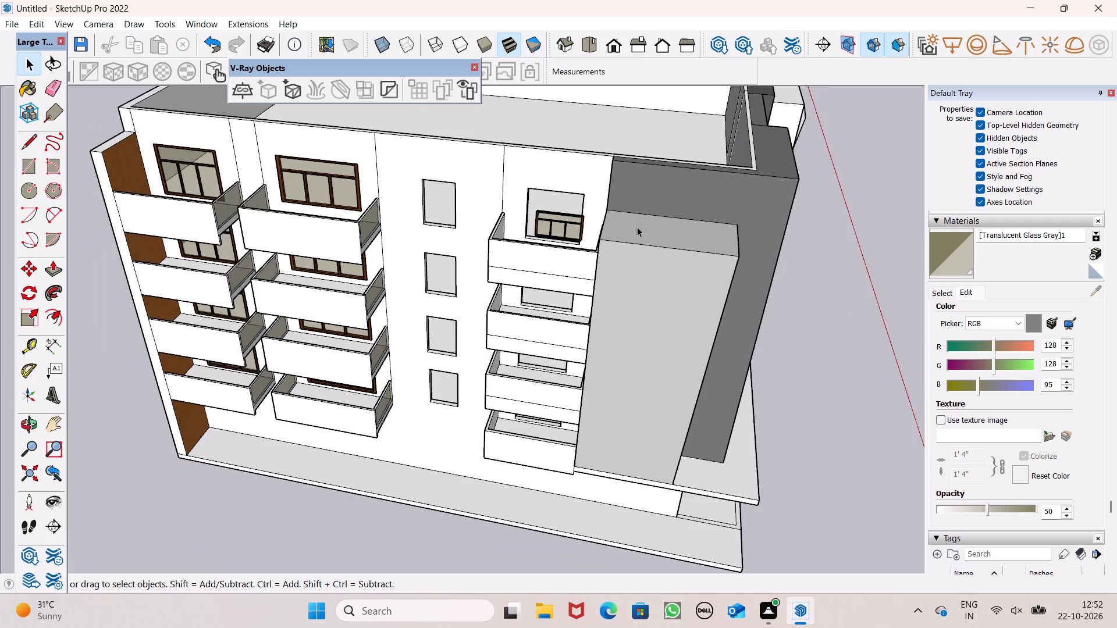
{"action": "scroll", "coordinate": [553, 202], "scroll_direction": "up", "scroll_amount": 12}
{"action": "left_click", "coordinate": [572, 282]}
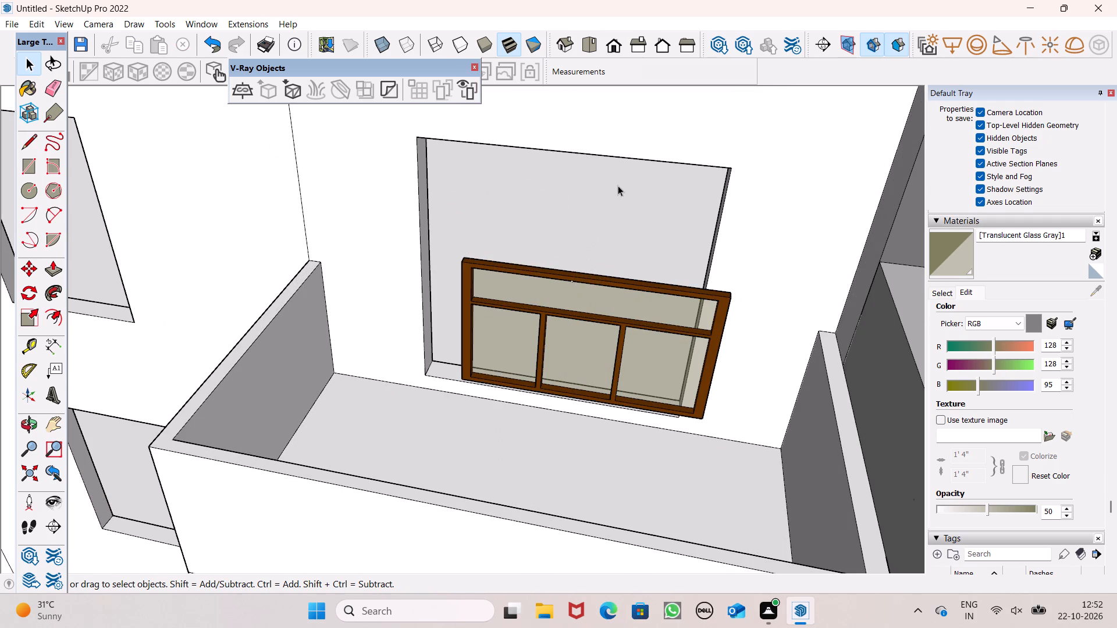
{"action": "key", "text": "m"}
{"action": "key", "text": "Return"}
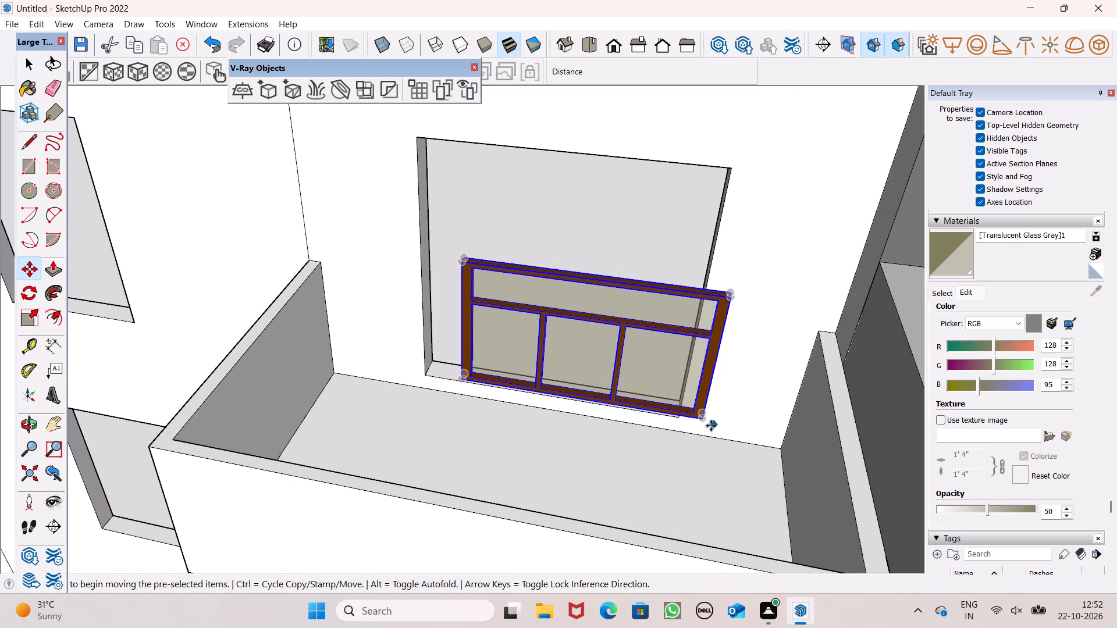
{"action": "left_click_drag", "start_coordinate": [707, 425], "coordinate": [676, 419]}
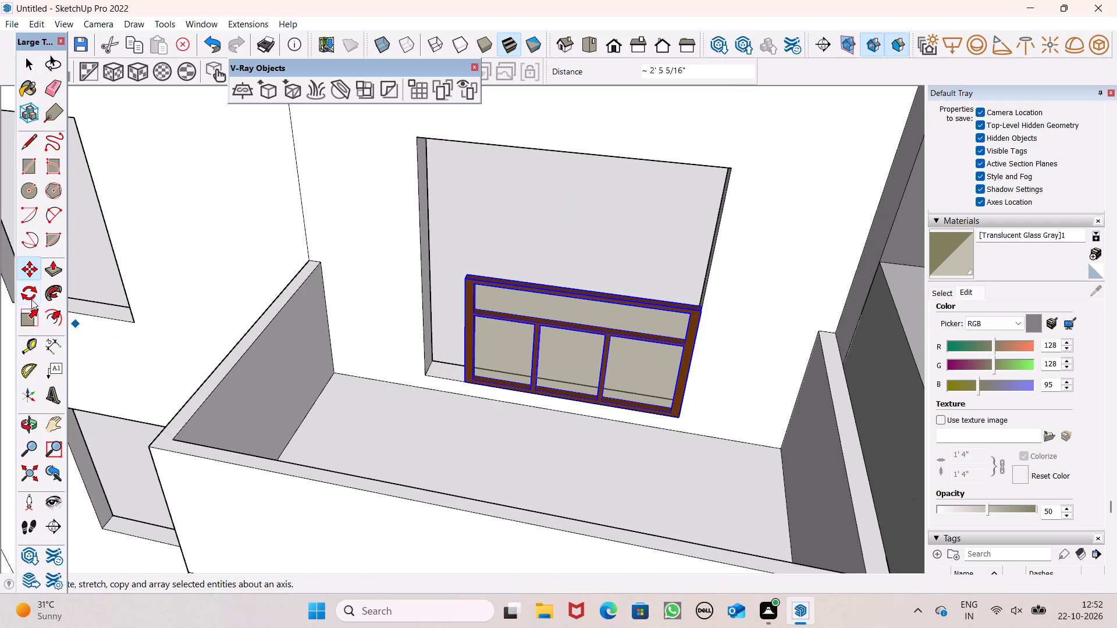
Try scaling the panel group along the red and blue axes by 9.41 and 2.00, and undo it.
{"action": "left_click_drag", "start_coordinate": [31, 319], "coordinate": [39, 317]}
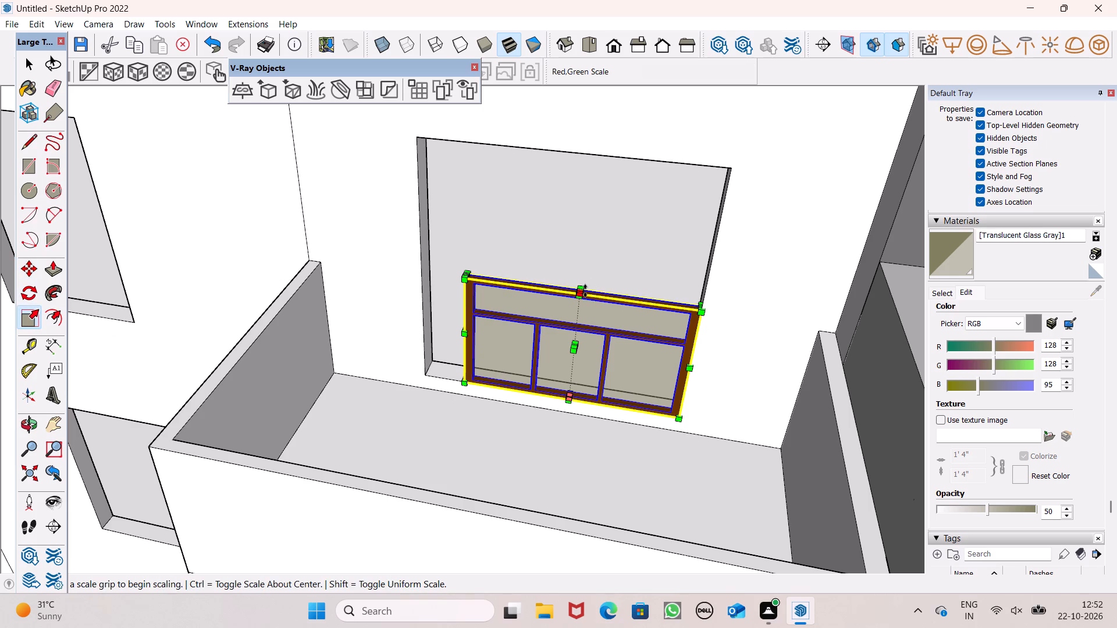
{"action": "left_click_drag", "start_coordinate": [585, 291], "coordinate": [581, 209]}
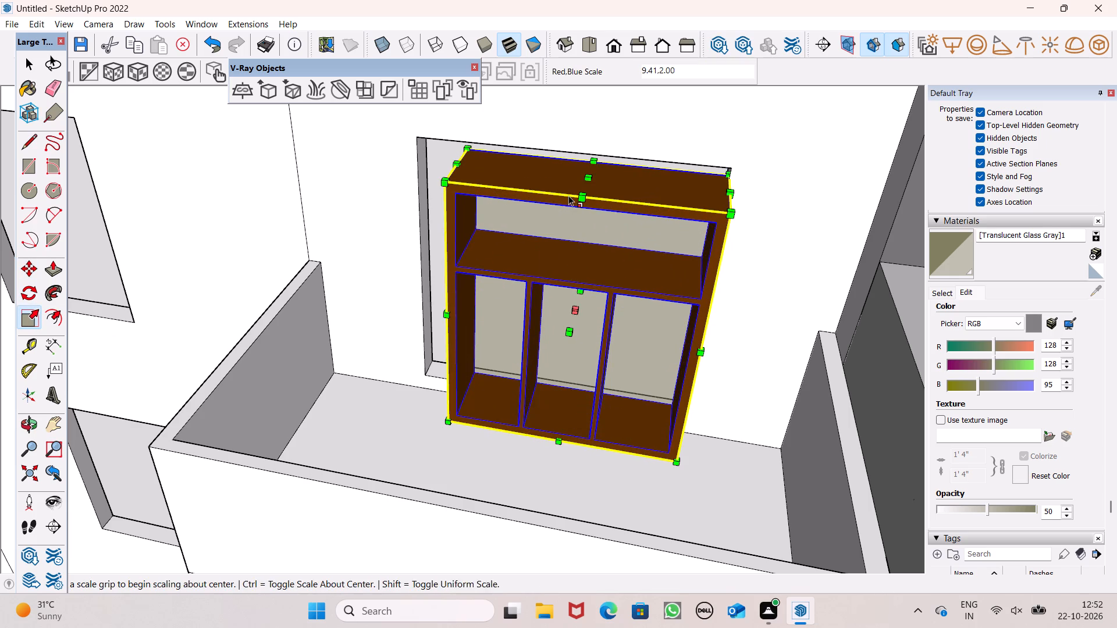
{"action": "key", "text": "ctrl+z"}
Thicken the panel group along the red axis by a scale of 2.24.
{"action": "middle_click_drag", "start_coordinate": [575, 257], "coordinate": [554, 329]}
{"action": "scroll", "coordinate": [581, 323], "scroll_direction": "up", "scroll_amount": 6}
{"action": "left_click_drag", "start_coordinate": [564, 393], "coordinate": [577, 383]}
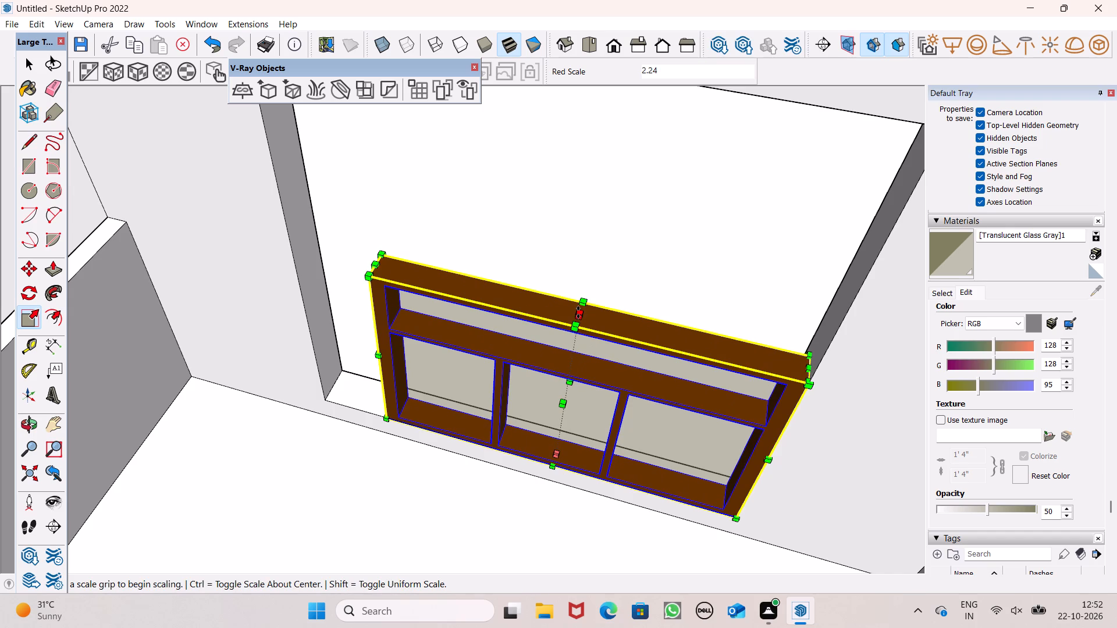
Stretch the panel group along the blue axis to the opening's upper edge, finishing with a fine adjustment of about 1.04.
{"action": "left_click_drag", "start_coordinate": [578, 312], "coordinate": [556, 89]}
{"action": "scroll", "coordinate": [546, 190], "scroll_direction": "down", "scroll_amount": 3}
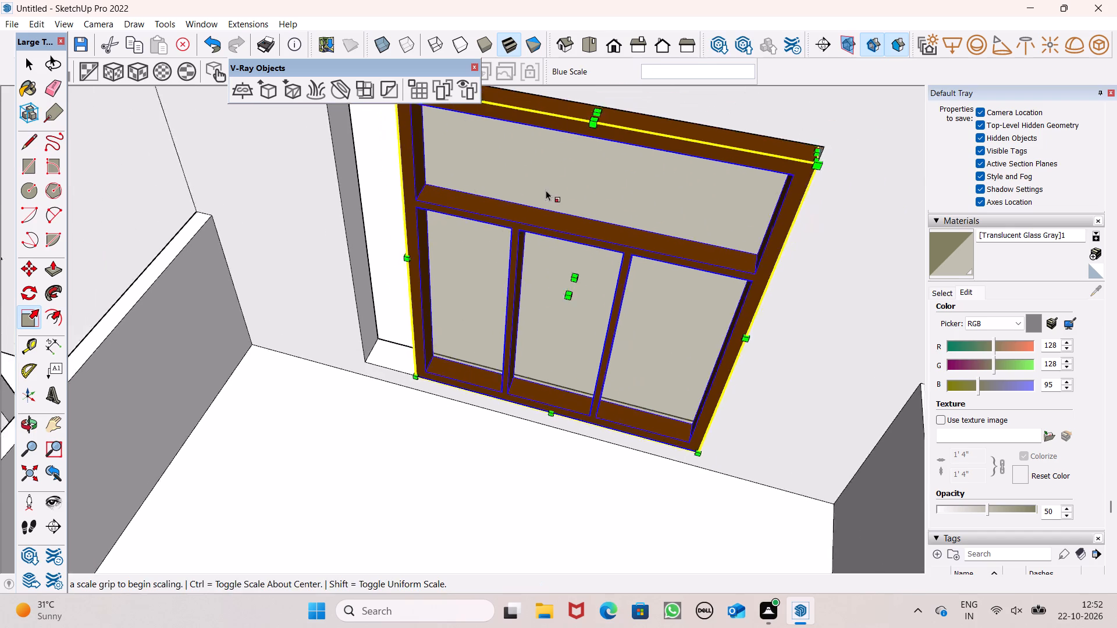
{"action": "scroll", "coordinate": [546, 190], "scroll_direction": "down", "scroll_amount": 1}
{"action": "middle_click_drag", "start_coordinate": [556, 202], "coordinate": [566, 134]}
{"action": "scroll", "coordinate": [576, 240], "scroll_direction": "down", "scroll_amount": 5}
{"action": "scroll", "coordinate": [596, 94], "scroll_direction": "up", "scroll_amount": 7}
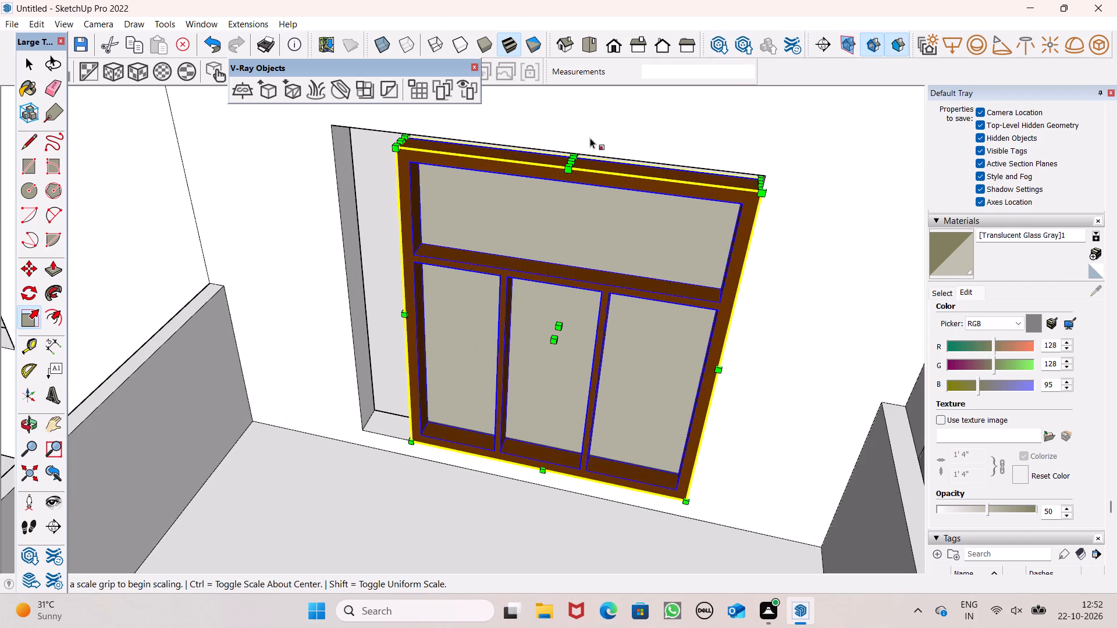
{"action": "scroll", "coordinate": [590, 138], "scroll_direction": "up", "scroll_amount": 7}
{"action": "left_click_drag", "start_coordinate": [552, 195], "coordinate": [552, 176]}
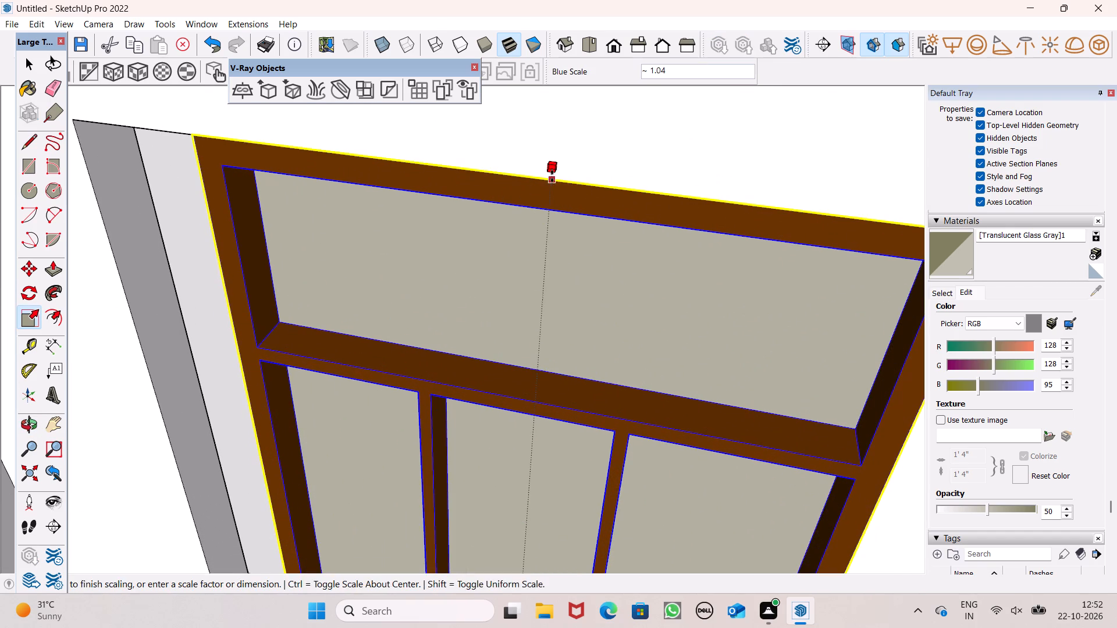
{"action": "left_click_drag", "start_coordinate": [552, 176], "coordinate": [552, 176]}
Stretch the panel group along the green axis to the opening's far side edge and finish scaling.
{"action": "scroll", "coordinate": [693, 131], "scroll_direction": "down", "scroll_amount": 12}
{"action": "middle_click_drag", "start_coordinate": [625, 253], "coordinate": [901, 242]}
{"action": "scroll", "coordinate": [456, 262], "scroll_direction": "up", "scroll_amount": 6}
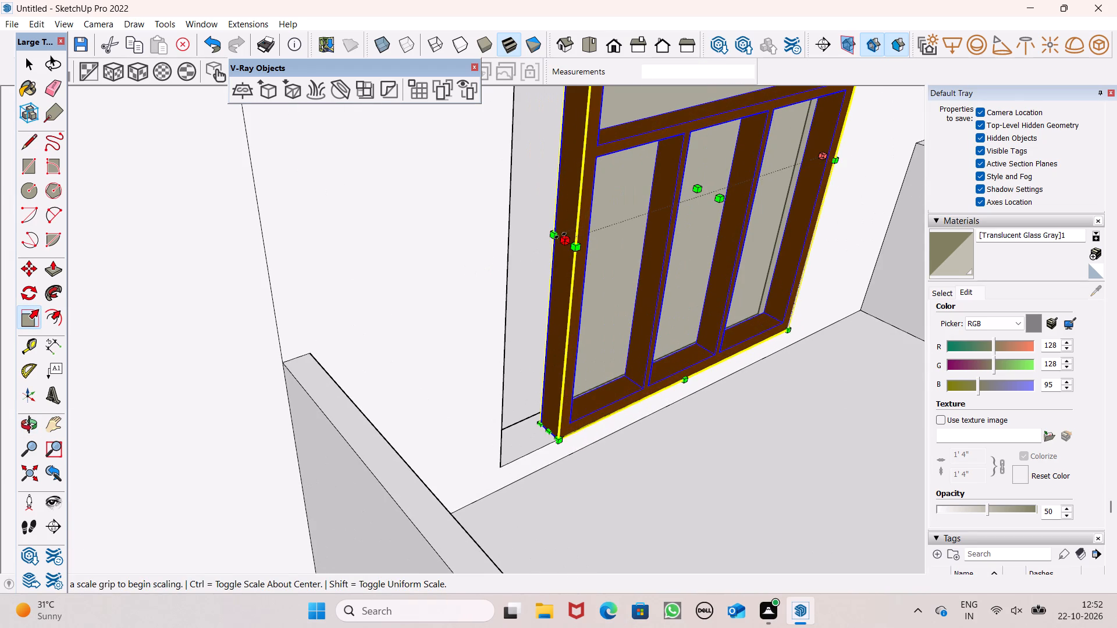
{"action": "left_click_drag", "start_coordinate": [560, 238], "coordinate": [505, 267]}
{"action": "scroll", "coordinate": [440, 285], "scroll_direction": "down", "scroll_amount": 12}
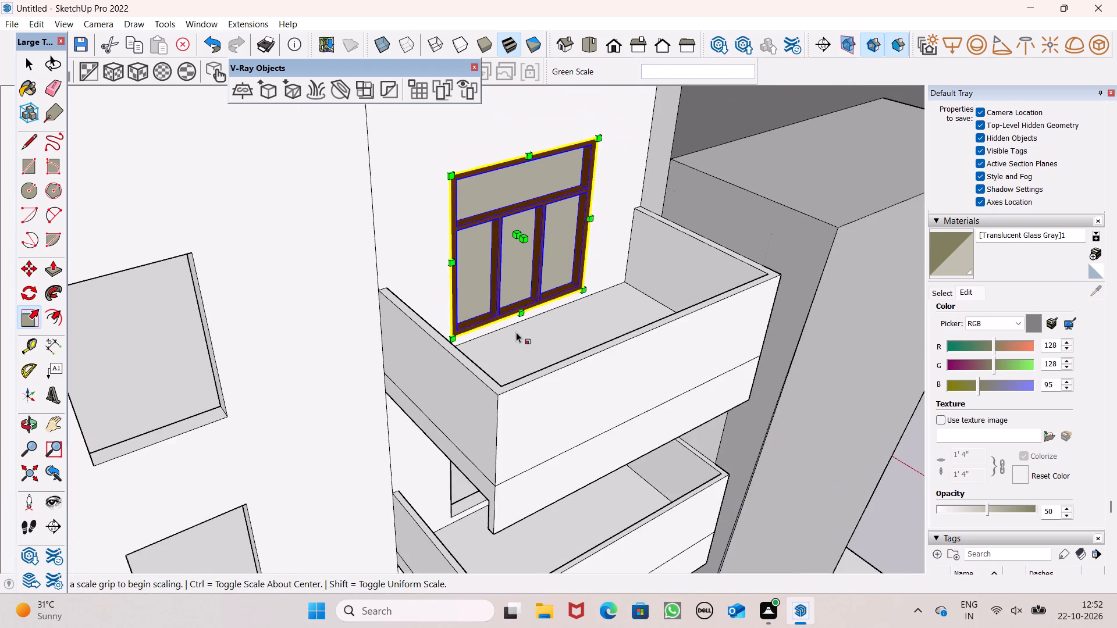
{"action": "middle_click_drag", "start_coordinate": [506, 340], "coordinate": [204, 383]}
{"action": "key", "text": "space"}
Copy the last balcony column's top panel group down to the second balcony level.
{"action": "scroll", "coordinate": [245, 327], "scroll_direction": "down", "scroll_amount": 4}
{"action": "middle_click_drag", "start_coordinate": [268, 325], "coordinate": [378, 299]}
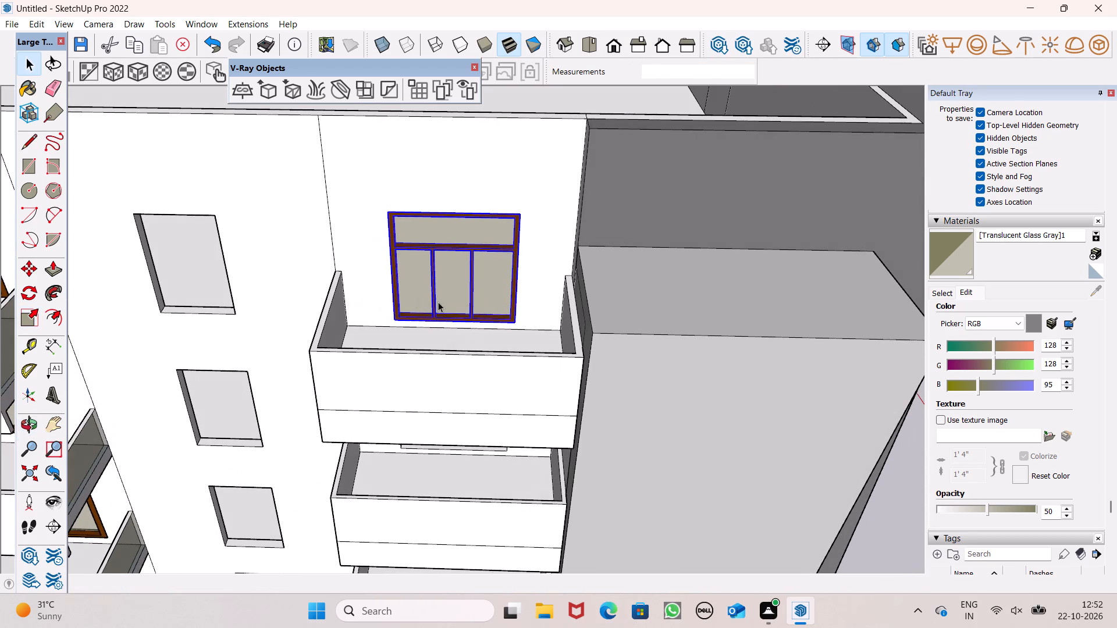
{"action": "scroll", "coordinate": [472, 229], "scroll_direction": "down", "scroll_amount": 6}
{"action": "middle_click_drag", "start_coordinate": [472, 229], "coordinate": [457, 127]}
{"action": "scroll", "coordinate": [470, 219], "scroll_direction": "up", "scroll_amount": 1}
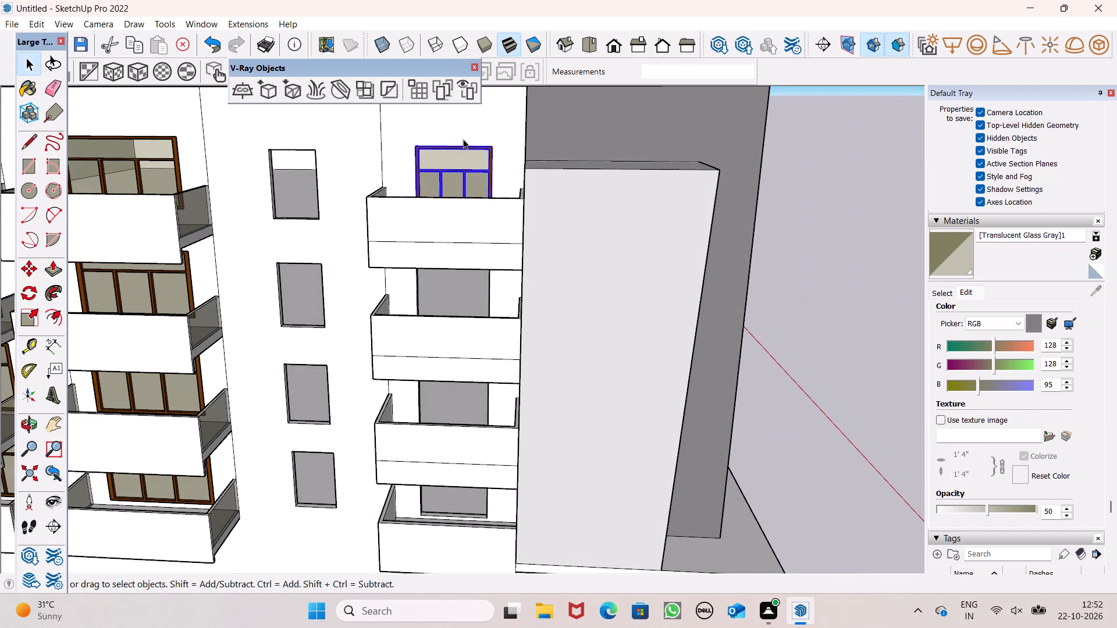
{"action": "key", "text": "m"}
{"action": "key", "text": "Return"}
{"action": "left_click_drag", "start_coordinate": [490, 223], "coordinate": [491, 223]}
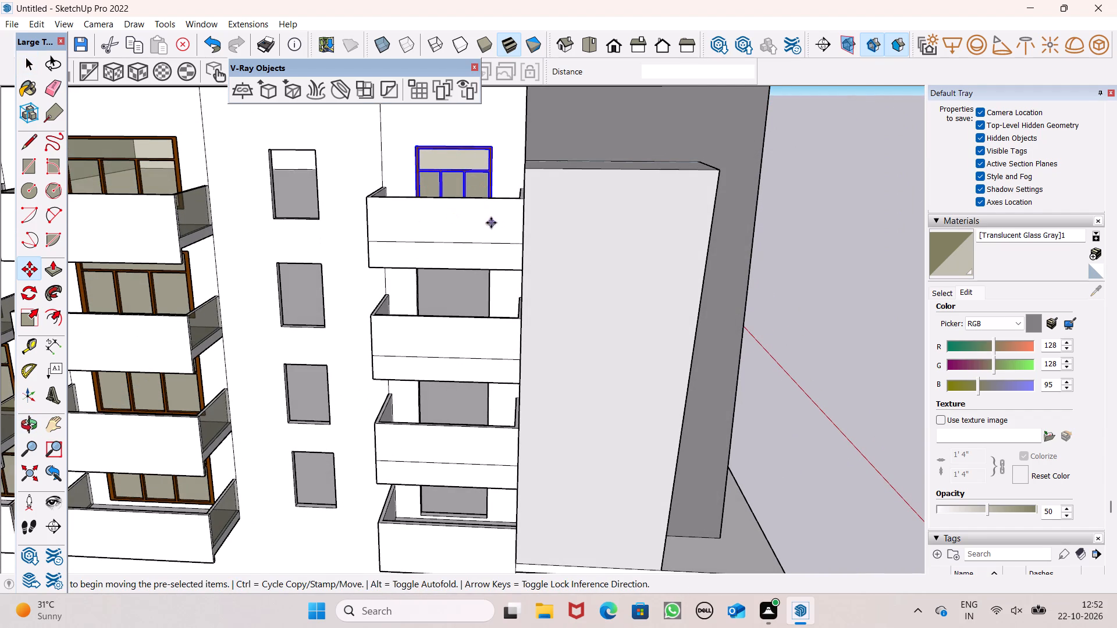
{"action": "left_click_drag", "start_coordinate": [491, 223], "coordinate": [485, 316]}
Move the copied panel group about 8' 2" back from the balcony's front to the second opening's side edge.
{"action": "scroll", "coordinate": [467, 301], "scroll_direction": "up", "scroll_amount": 15}
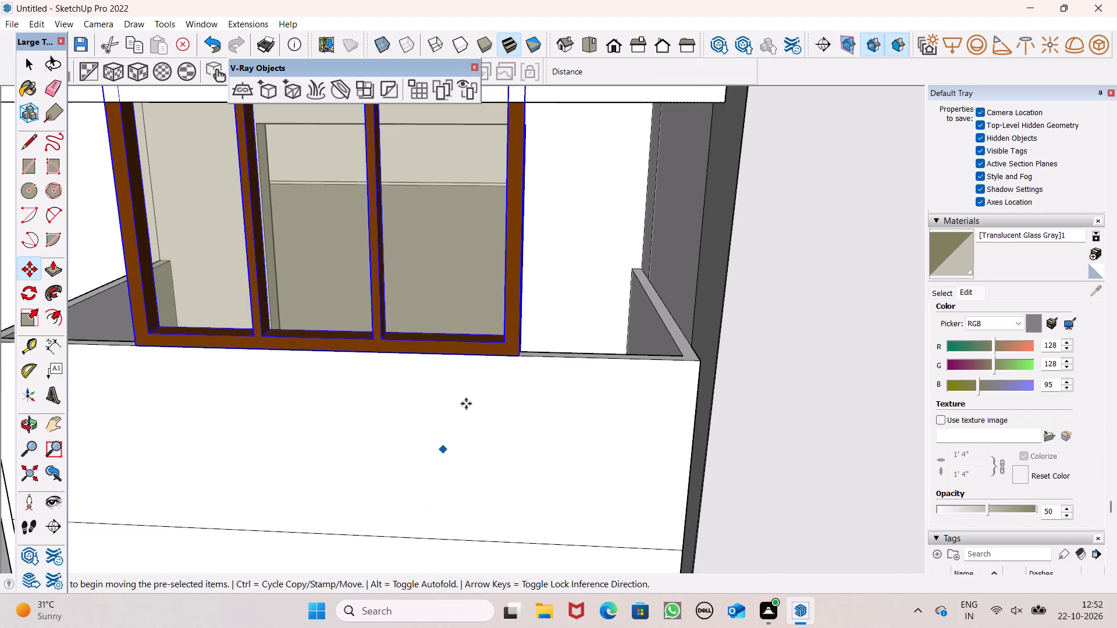
{"action": "scroll", "coordinate": [476, 381], "scroll_direction": "down", "scroll_amount": 1}
{"action": "middle_click_drag", "start_coordinate": [488, 392], "coordinate": [460, 472]}
{"action": "scroll", "coordinate": [460, 465], "scroll_direction": "up", "scroll_amount": 5}
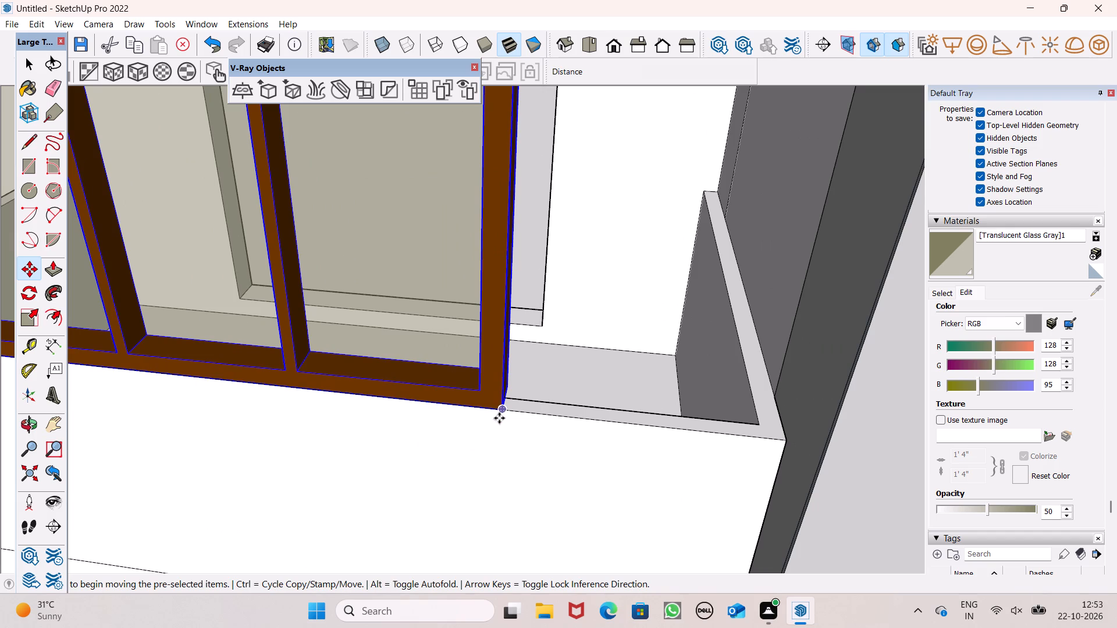
{"action": "left_click_drag", "start_coordinate": [499, 418], "coordinate": [553, 268]}
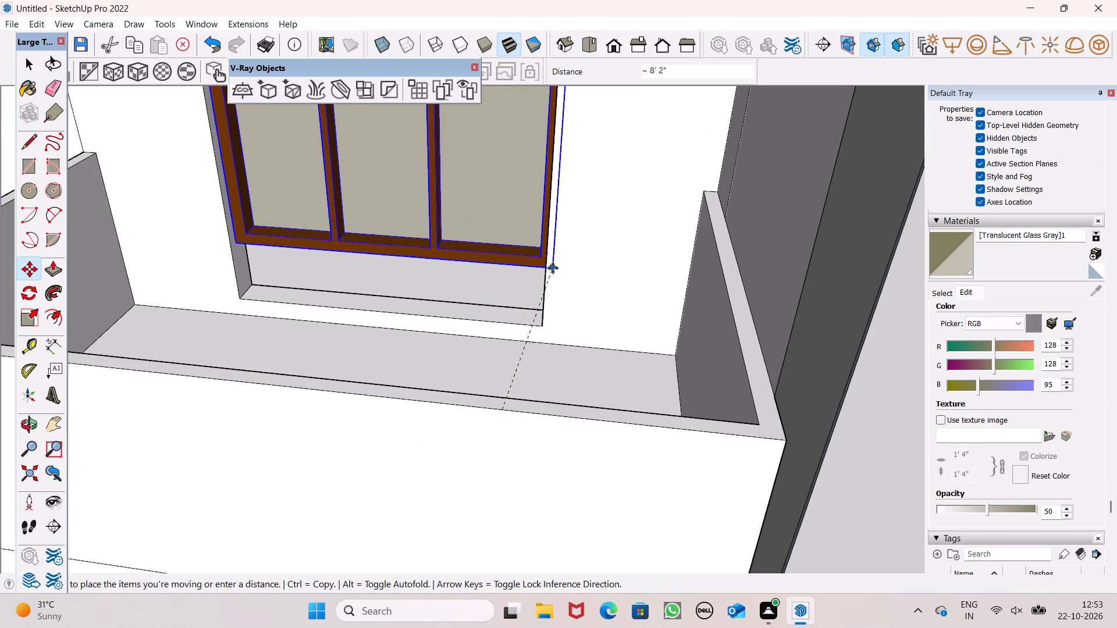
{"action": "left_click_drag", "start_coordinate": [553, 268], "coordinate": [553, 267]}
Reposition the copied panel group so its lower corner sits on the second opening's lower corner, flush with the wall.
{"action": "scroll", "coordinate": [549, 270], "scroll_direction": "up", "scroll_amount": 4}
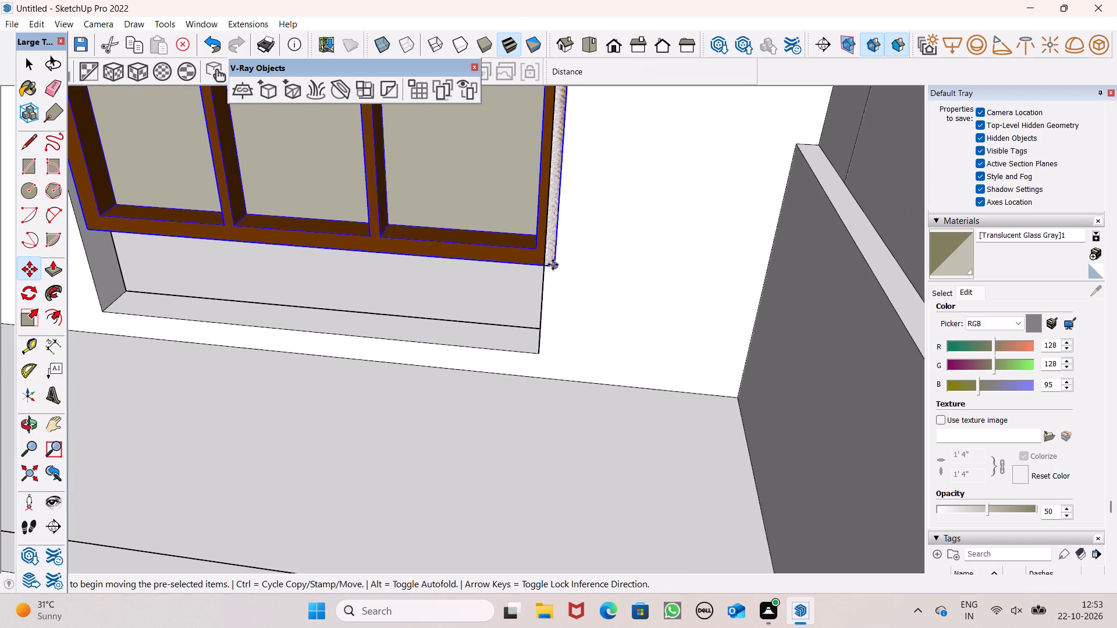
{"action": "left_click_drag", "start_coordinate": [553, 265], "coordinate": [540, 356]}
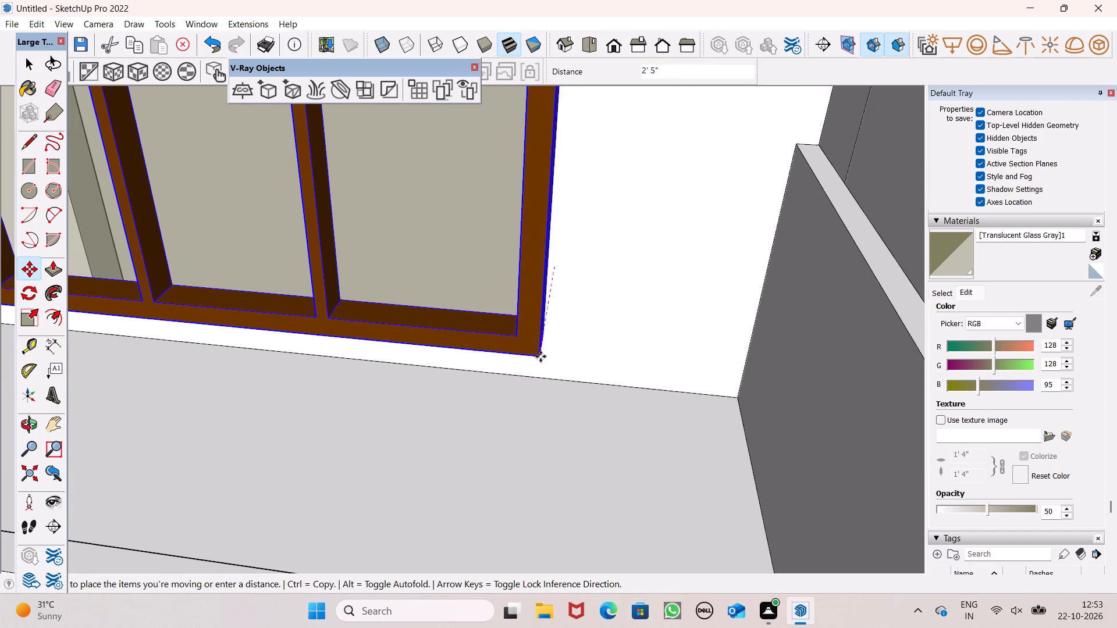
{"action": "left_click_drag", "start_coordinate": [540, 356], "coordinate": [542, 252]}
{"action": "middle_click_drag", "start_coordinate": [547, 297], "coordinate": [659, 222]}
{"action": "scroll", "coordinate": [547, 297], "scroll_direction": "up", "scroll_amount": 1}
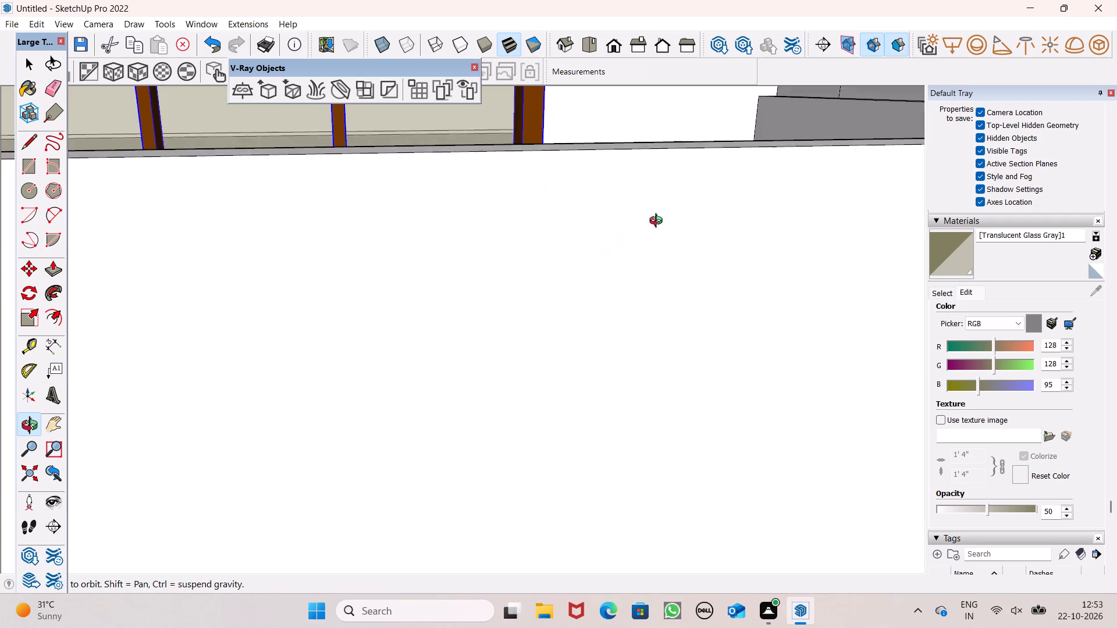
{"action": "middle_click_drag", "start_coordinate": [659, 222], "coordinate": [688, 265]}
{"action": "left_click_drag", "start_coordinate": [538, 237], "coordinate": [533, 294]}
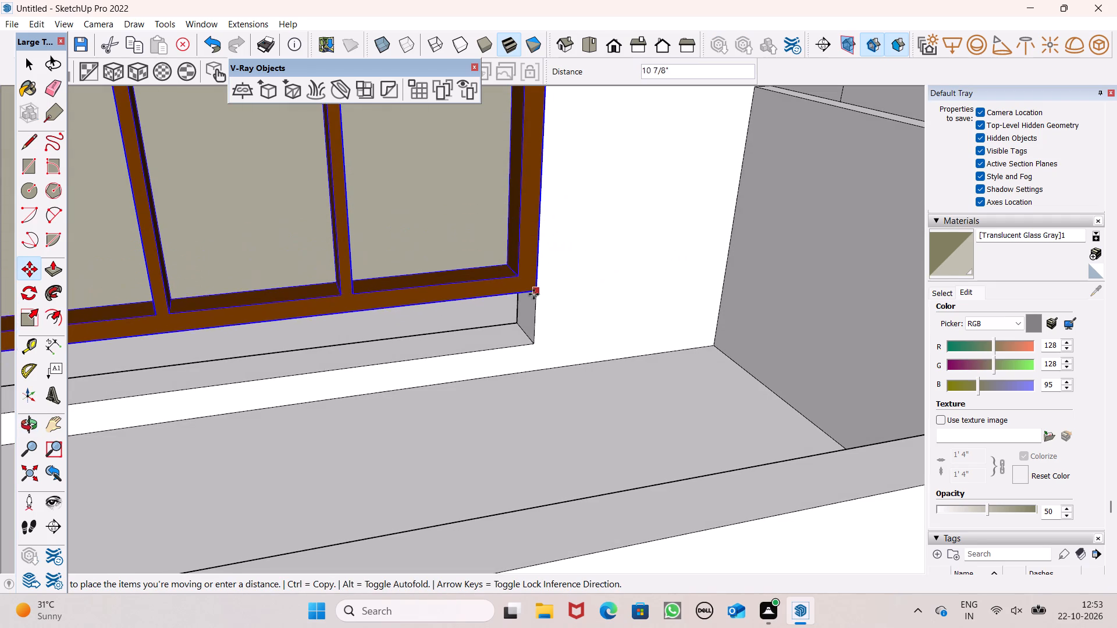
{"action": "left_click_drag", "start_coordinate": [533, 294], "coordinate": [528, 341]}
Copy the last balcony column's second-level panel group straight down to the third balcony level's opening.
{"action": "scroll", "coordinate": [622, 237], "scroll_direction": "down", "scroll_amount": 12}
{"action": "middle_click_drag", "start_coordinate": [640, 265], "coordinate": [577, 245]}
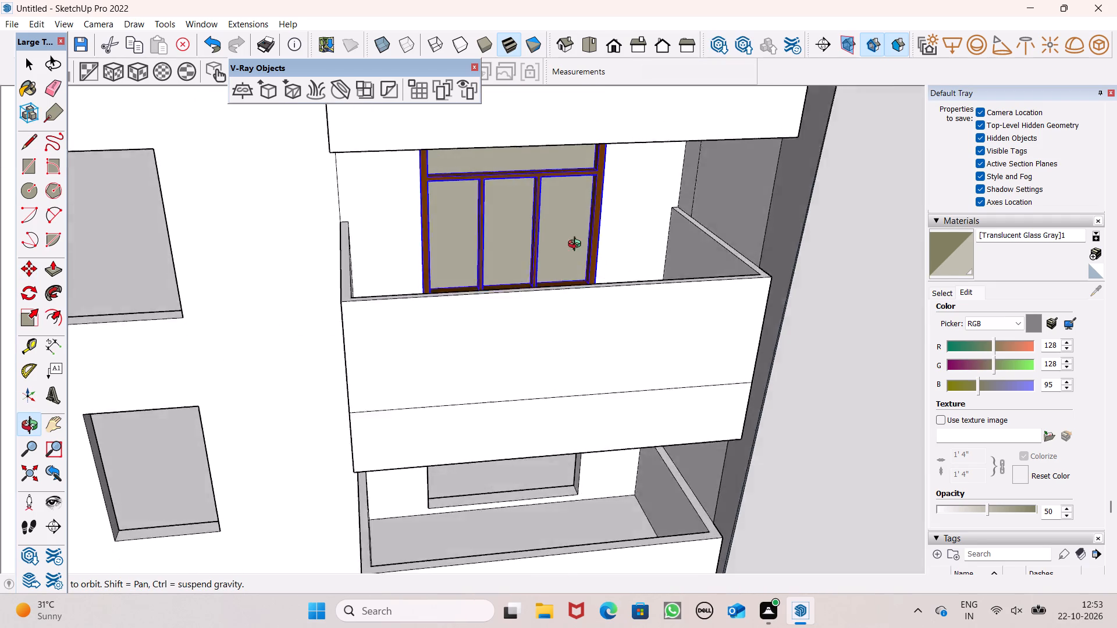
{"action": "middle_click_drag", "start_coordinate": [577, 245], "coordinate": [544, 205]}
{"action": "scroll", "coordinate": [535, 191], "scroll_direction": "down", "scroll_amount": 6}
{"action": "key", "text": "m"}
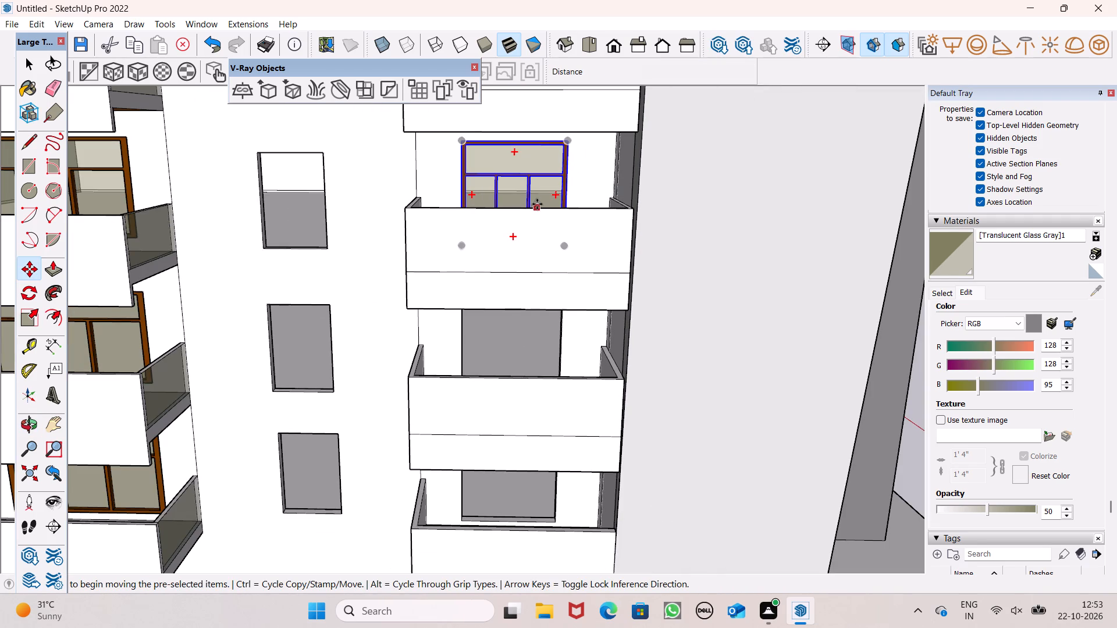
{"action": "key", "text": "Return"}
{"action": "left_click_drag", "start_coordinate": [563, 249], "coordinate": [572, 327]}
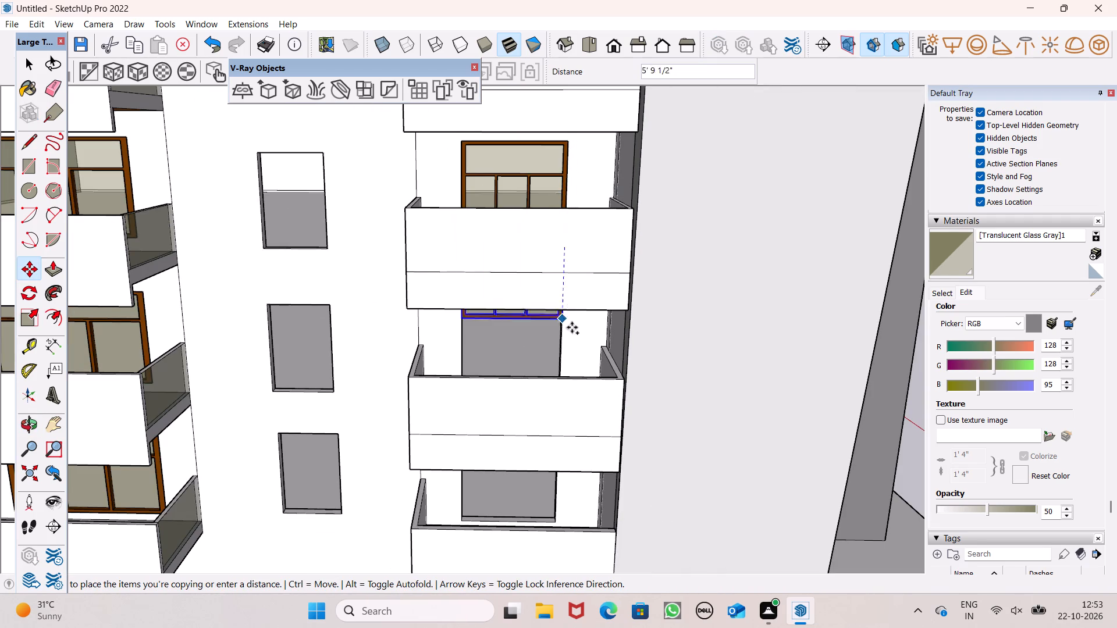
{"action": "left_click_drag", "start_coordinate": [572, 327], "coordinate": [563, 370]}
Move the copied panel group down about 1' 8 3/4" so its lower corner meets the third opening's lower corner.
{"action": "scroll", "coordinate": [556, 369], "scroll_direction": "up", "scroll_amount": 5}
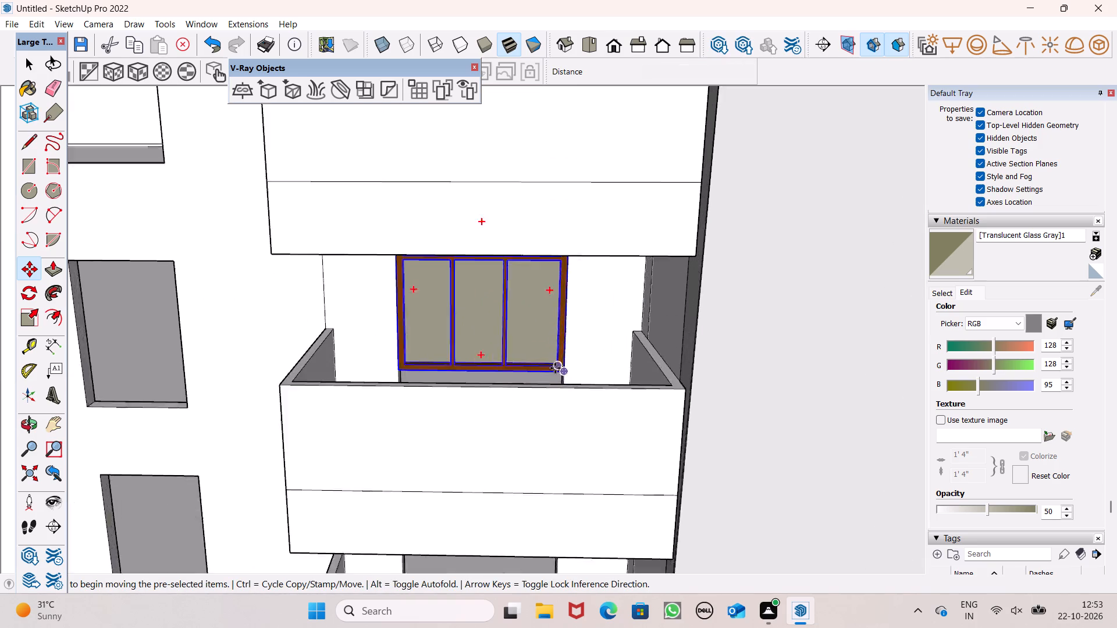
{"action": "scroll", "coordinate": [555, 368], "scroll_direction": "up", "scroll_amount": 3}
{"action": "middle_click_drag", "start_coordinate": [603, 381], "coordinate": [604, 415]}
{"action": "scroll", "coordinate": [597, 415], "scroll_direction": "up", "scroll_amount": 6}
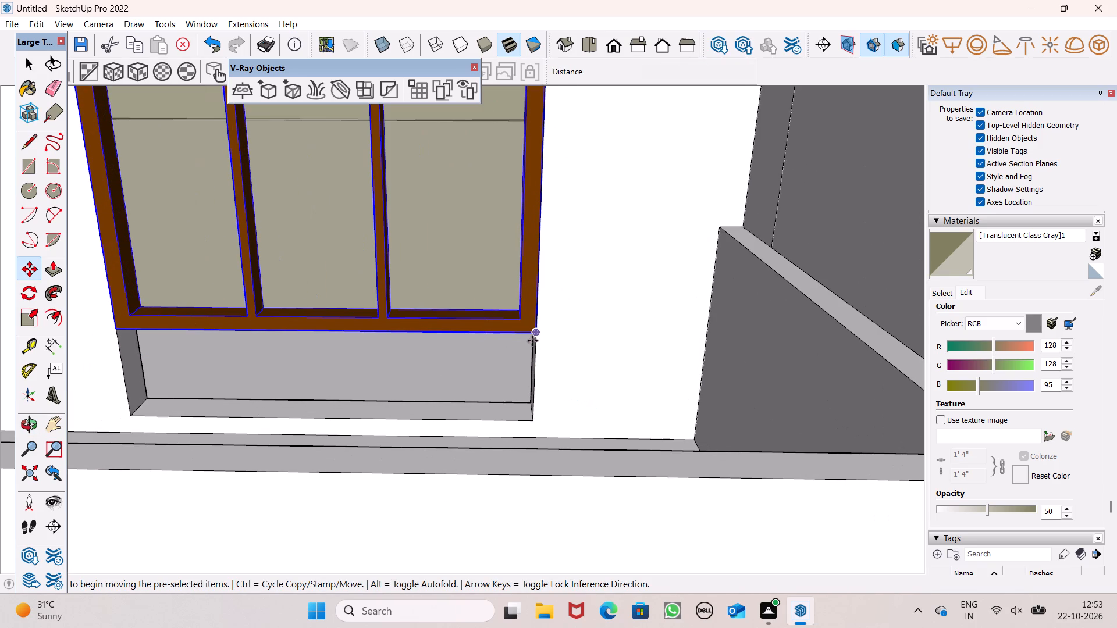
{"action": "left_click_drag", "start_coordinate": [532, 338], "coordinate": [533, 419]}
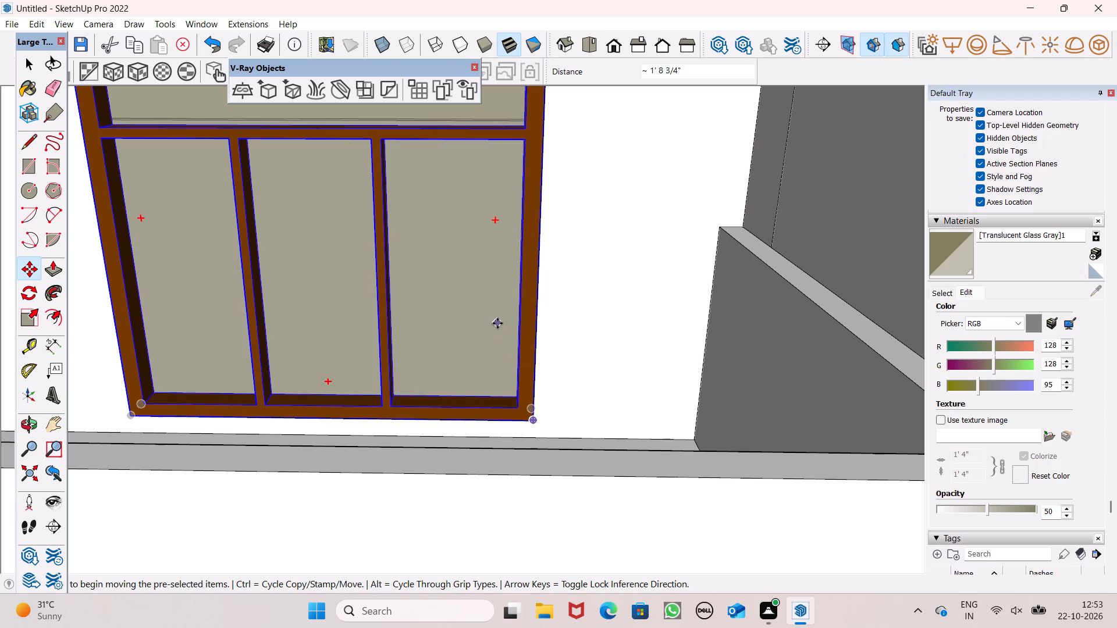
Copy the third-level panel group down to the lowest balcony opening, snapping its lower corner to the opening's lower corner.
{"action": "scroll", "coordinate": [503, 323], "scroll_direction": "down", "scroll_amount": 12}
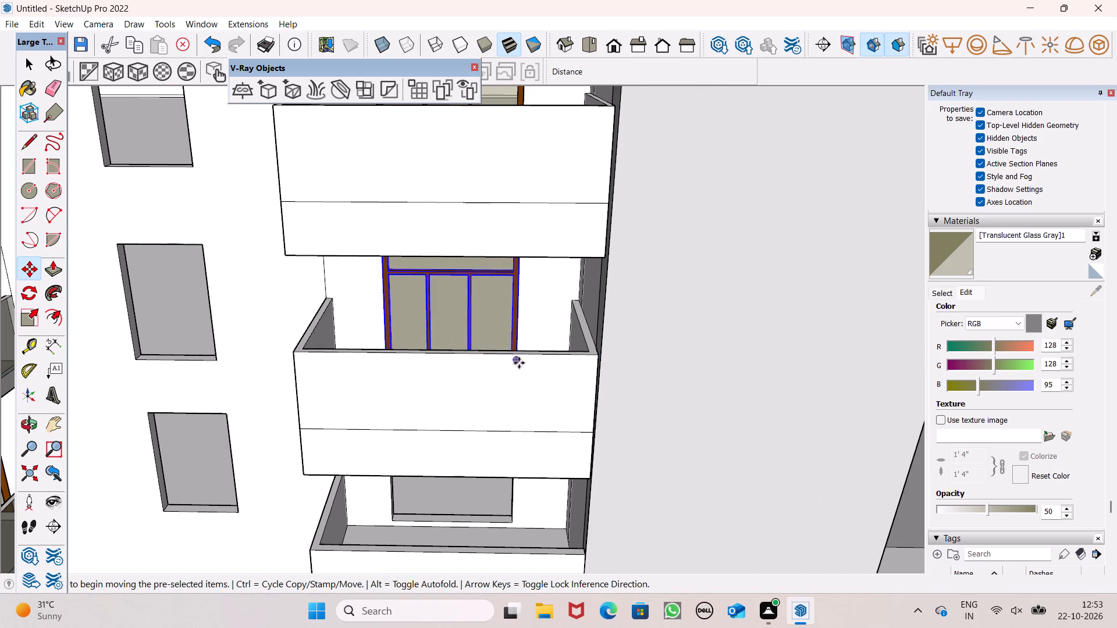
{"action": "middle_click_drag", "start_coordinate": [522, 360], "coordinate": [519, 374]}
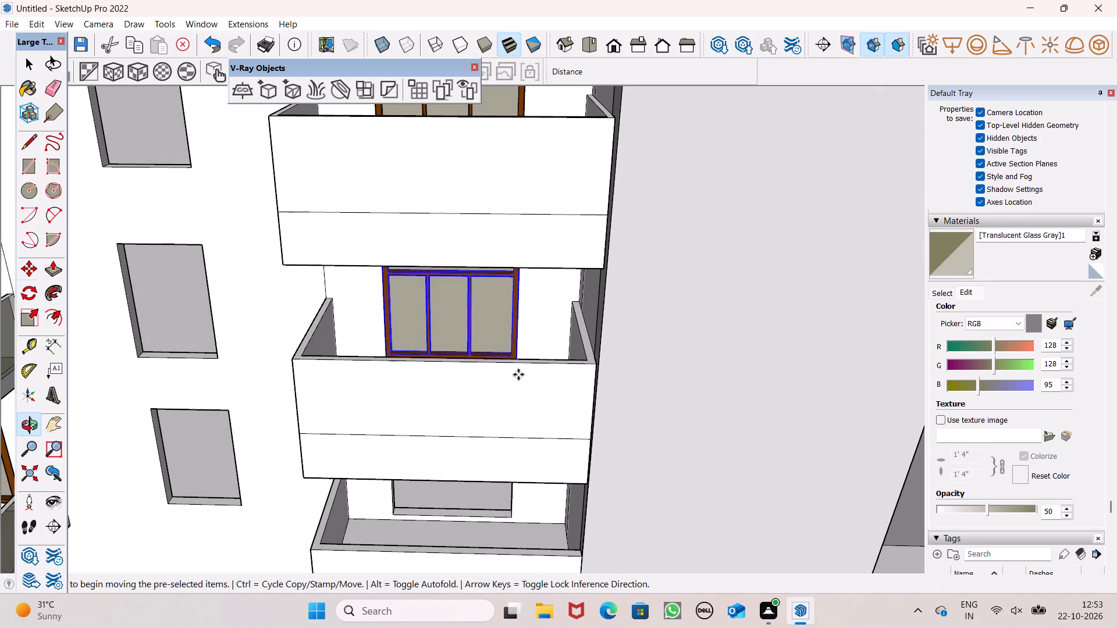
{"action": "scroll", "coordinate": [519, 363], "scroll_direction": "down", "scroll_amount": 2}
{"action": "left_click_drag", "start_coordinate": [515, 361], "coordinate": [468, 444]}
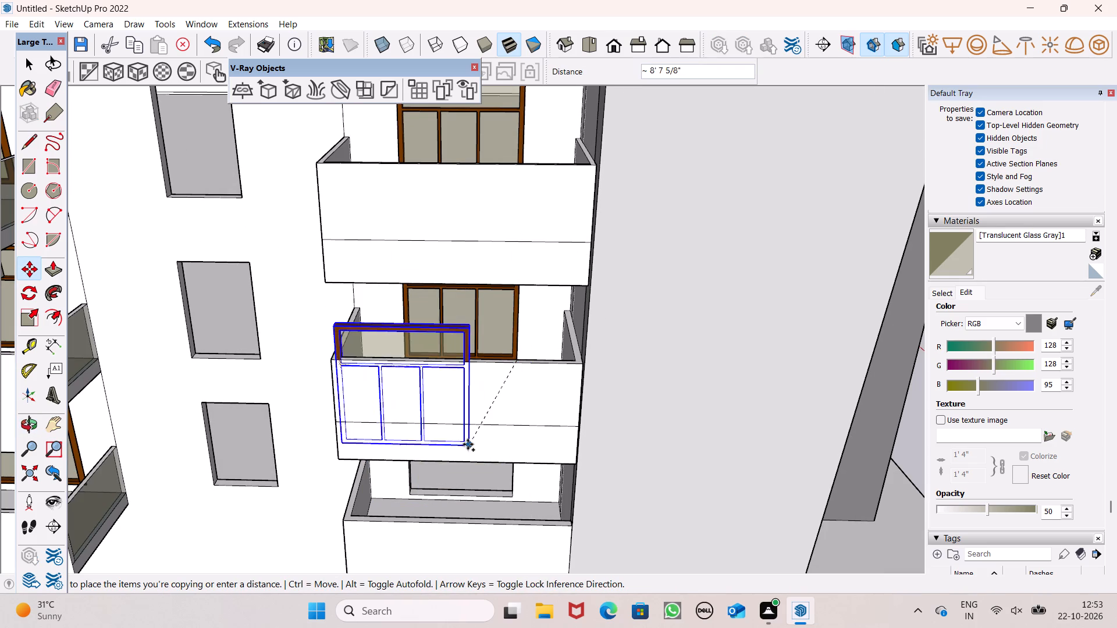
{"action": "left_click_drag", "start_coordinate": [468, 444], "coordinate": [510, 493]}
Examine how the lowest copied panel group sits against its opening's lower corner and the wall face.
{"action": "scroll", "coordinate": [503, 487], "scroll_direction": "up", "scroll_amount": 2}
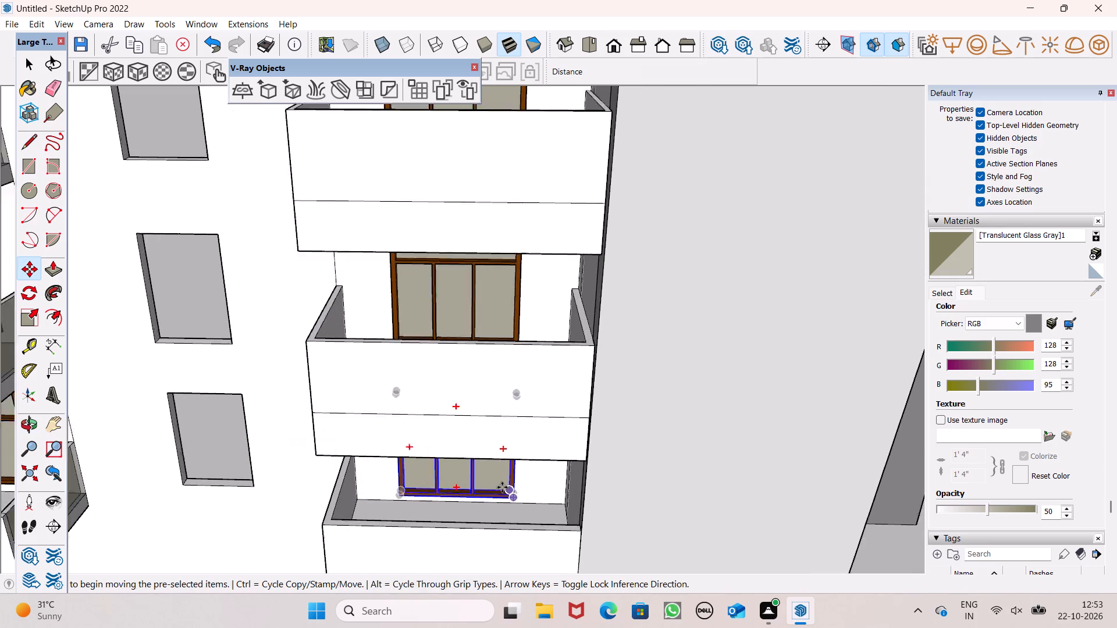
{"action": "scroll", "coordinate": [502, 487], "scroll_direction": "up", "scroll_amount": 6}
{"action": "middle_click_drag", "start_coordinate": [520, 516], "coordinate": [483, 462]}
{"action": "scroll", "coordinate": [483, 462], "scroll_direction": "up", "scroll_amount": 6}
{"action": "scroll", "coordinate": [492, 448], "scroll_direction": "down", "scroll_amount": 5}
{"action": "middle_click_drag", "start_coordinate": [499, 452], "coordinate": [496, 445]}
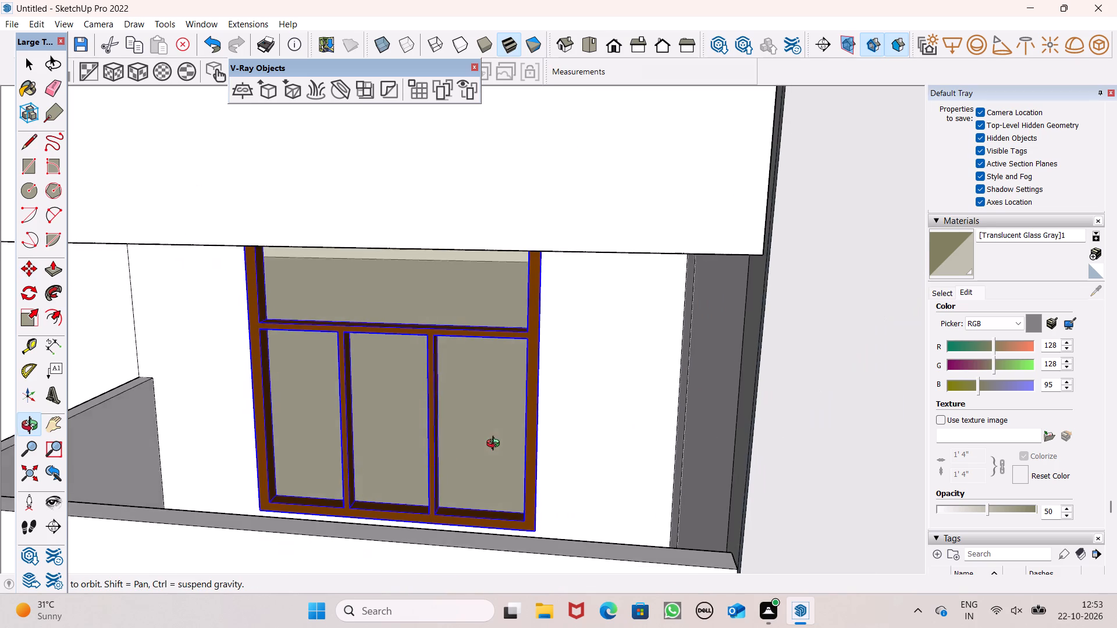
{"action": "middle_click_drag", "start_coordinate": [496, 445], "coordinate": [431, 471]}
{"action": "scroll", "coordinate": [464, 430], "scroll_direction": "down", "scroll_amount": 1}
{"action": "scroll", "coordinate": [499, 503], "scroll_direction": "up", "scroll_amount": 12}
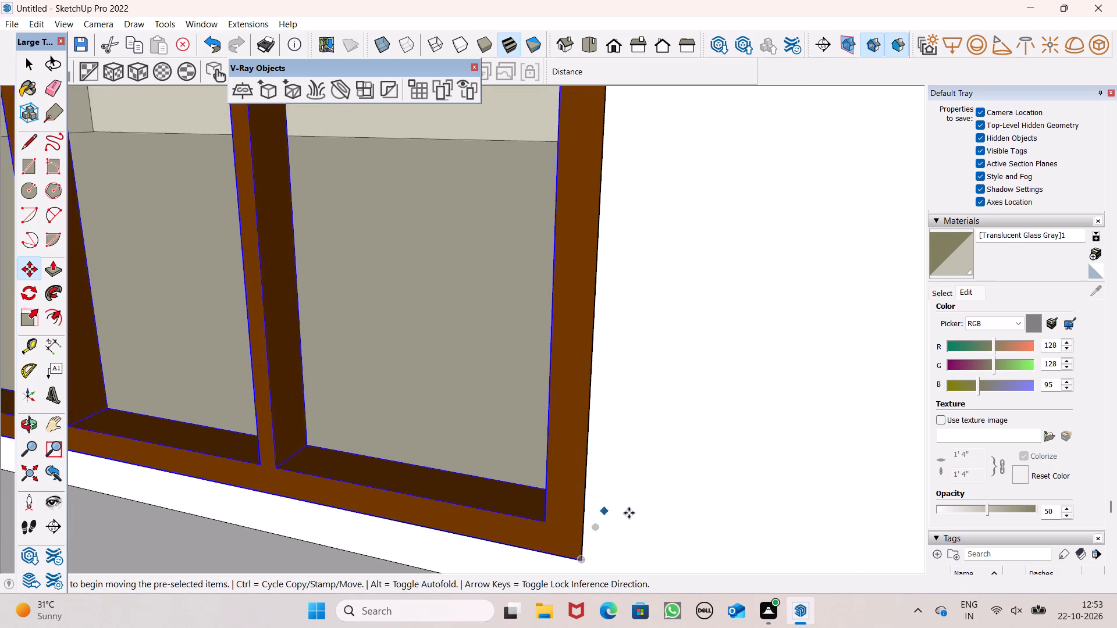
{"action": "scroll", "coordinate": [629, 513], "scroll_direction": "up", "scroll_amount": 2}
{"action": "middle_click_drag", "start_coordinate": [631, 513], "coordinate": [643, 475]}
{"action": "key", "text": "space"}
Return to the standard front view and examine the building's whole balcony side from a distance.
{"action": "scroll", "coordinate": [507, 321], "scroll_direction": "down", "scroll_amount": 11}
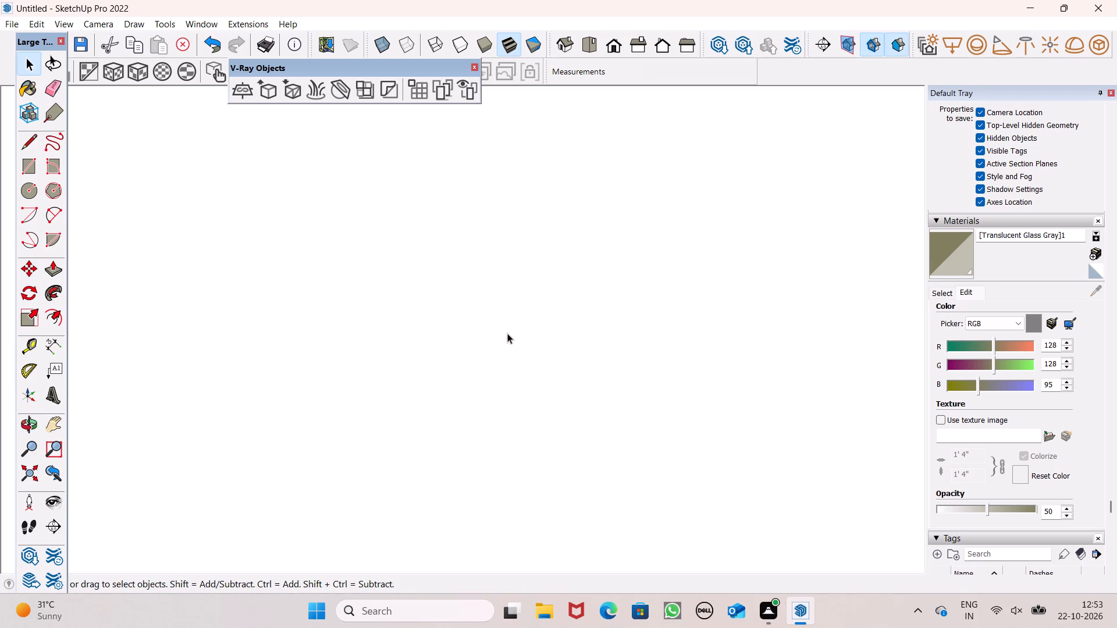
{"action": "scroll", "coordinate": [507, 333], "scroll_direction": "down", "scroll_amount": 7}
{"action": "left_click", "coordinate": [618, 53]}
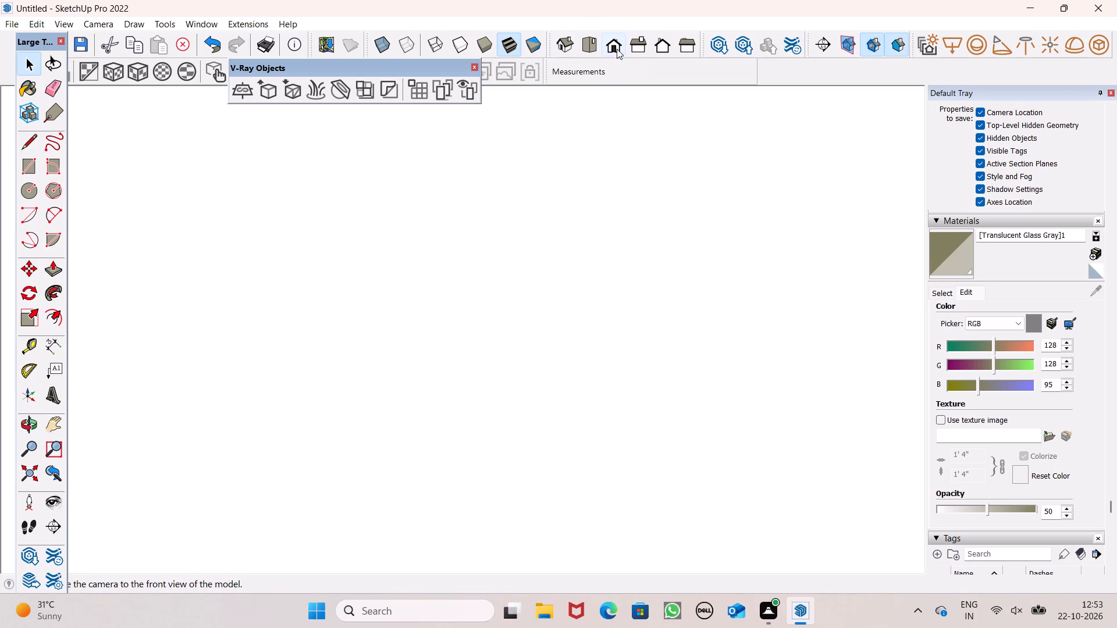
{"action": "scroll", "coordinate": [614, 62], "scroll_direction": "down", "scroll_amount": 6}
{"action": "scroll", "coordinate": [643, 229], "scroll_direction": "down", "scroll_amount": 19}
{"action": "scroll", "coordinate": [460, 217], "scroll_direction": "down", "scroll_amount": 2}
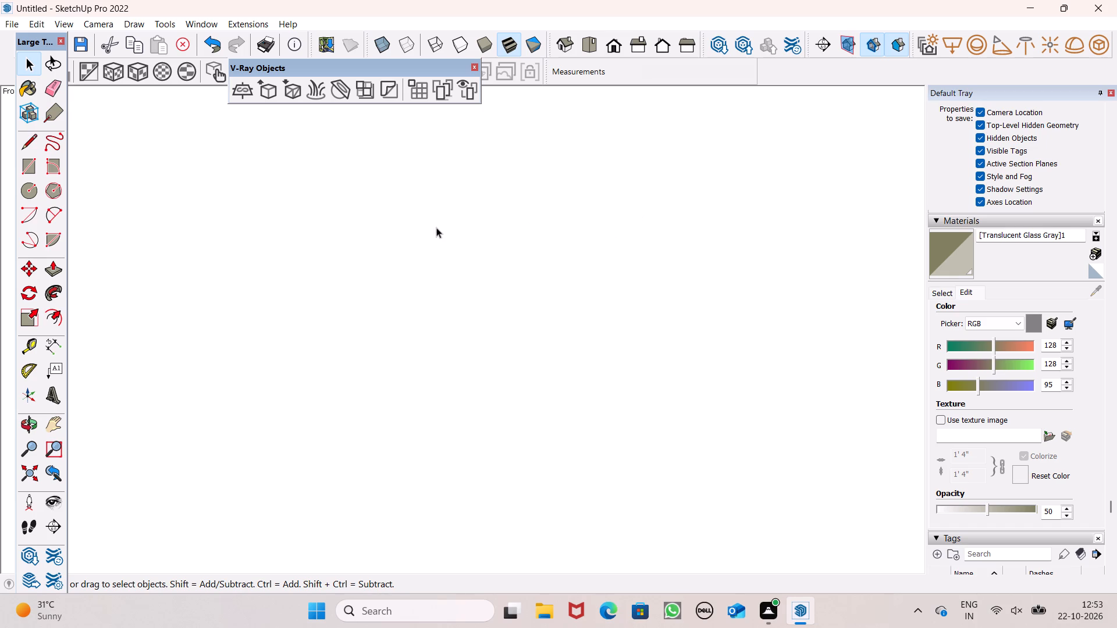
{"action": "scroll", "coordinate": [436, 227], "scroll_direction": "down", "scroll_amount": 3}
{"action": "scroll", "coordinate": [397, 277], "scroll_direction": "down", "scroll_amount": 15}
{"action": "scroll", "coordinate": [422, 302], "scroll_direction": "down", "scroll_amount": 20}
{"action": "scroll", "coordinate": [422, 302], "scroll_direction": "down", "scroll_amount": 20}
{"action": "scroll", "coordinate": [422, 302], "scroll_direction": "down", "scroll_amount": 1}
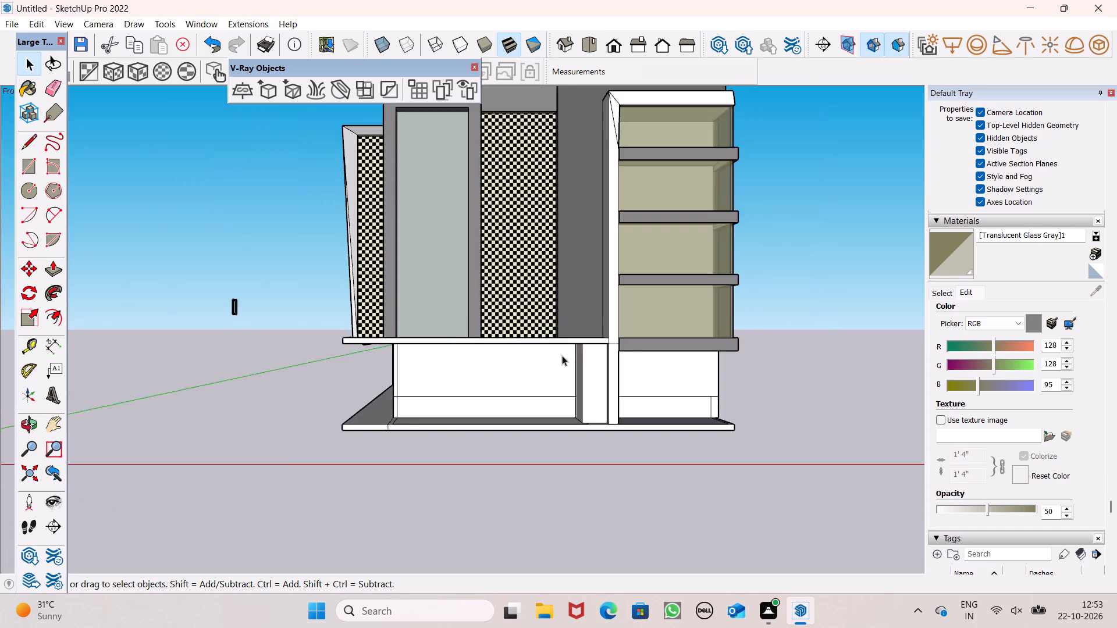
{"action": "scroll", "coordinate": [562, 355], "scroll_direction": "down", "scroll_amount": 8}
{"action": "left_click", "coordinate": [600, 506]}
{"action": "middle_click_drag", "start_coordinate": [469, 438], "coordinate": [1112, 415]}
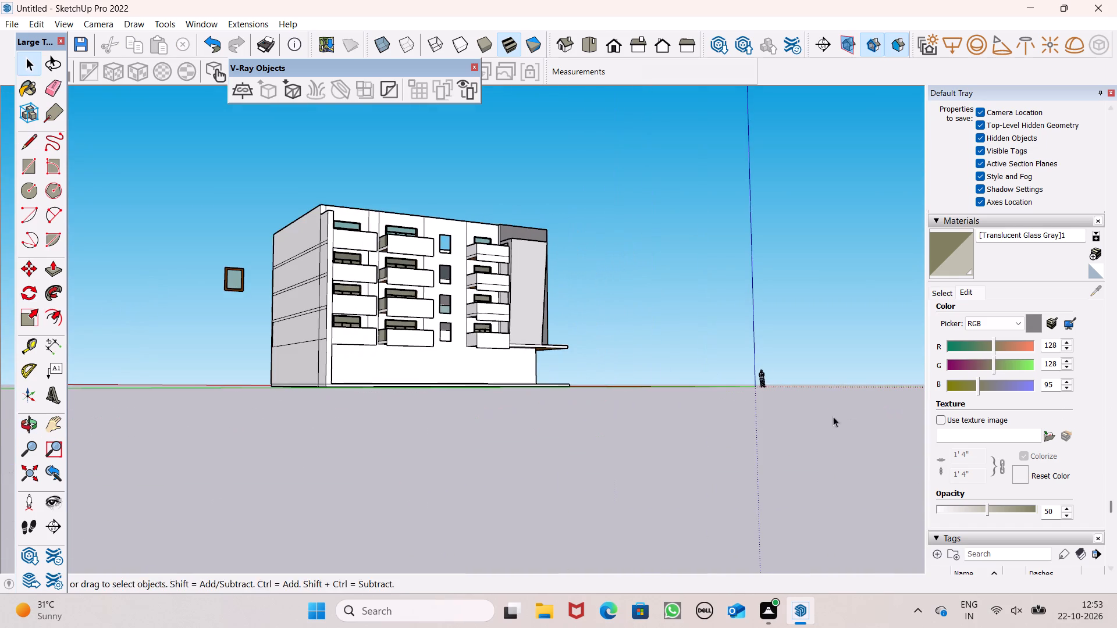
{"action": "middle_click_drag", "start_coordinate": [782, 432], "coordinate": [588, 576]}
{"action": "scroll", "coordinate": [511, 405], "scroll_direction": "up", "scroll_amount": 7}
{"action": "scroll", "coordinate": [436, 355], "scroll_direction": "up", "scroll_amount": 6}
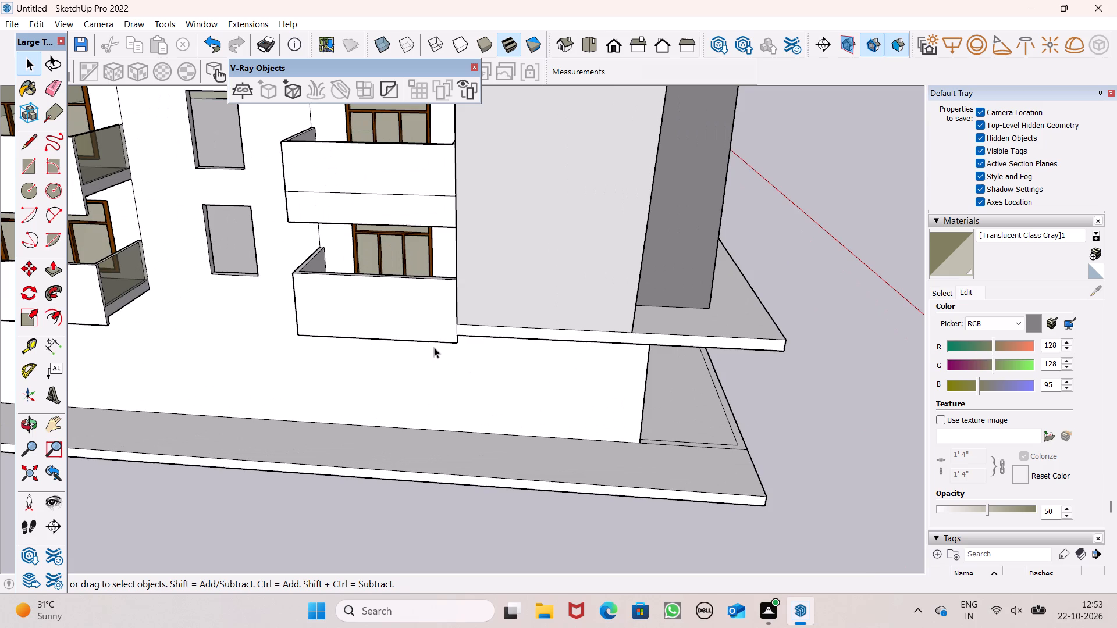
{"action": "scroll", "coordinate": [479, 318], "scroll_direction": "down", "scroll_amount": 2}
{"action": "middle_click_drag", "start_coordinate": [456, 314], "coordinate": [493, 302]}
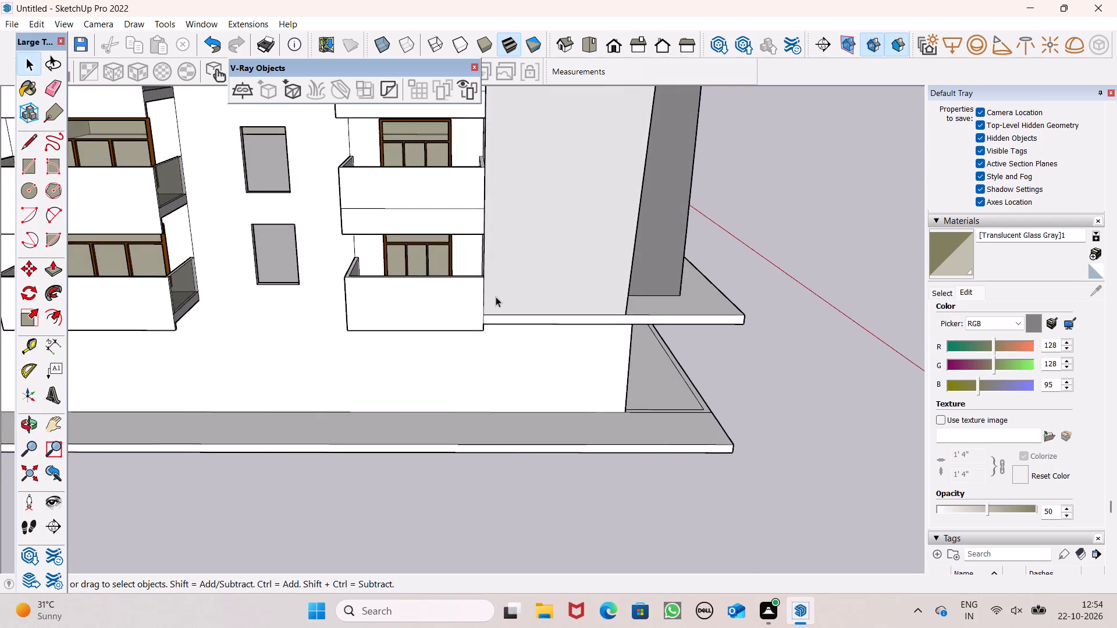
{"action": "scroll", "coordinate": [499, 289], "scroll_direction": "down", "scroll_amount": 12}
{"action": "middle_click_drag", "start_coordinate": [493, 295], "coordinate": [421, 304]}
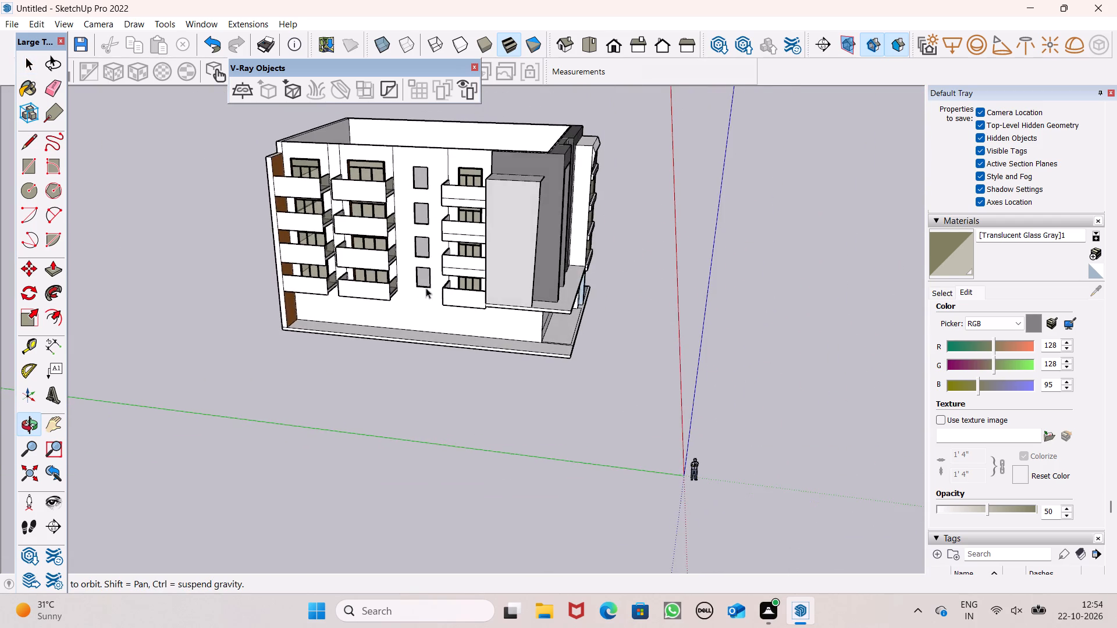
Copy the standalone brown-framed window group beside the building onto the top narrow opening, matching their lower corners.
{"action": "scroll", "coordinate": [438, 272], "scroll_direction": "down", "scroll_amount": 3}
{"action": "left_click", "coordinate": [150, 293]}
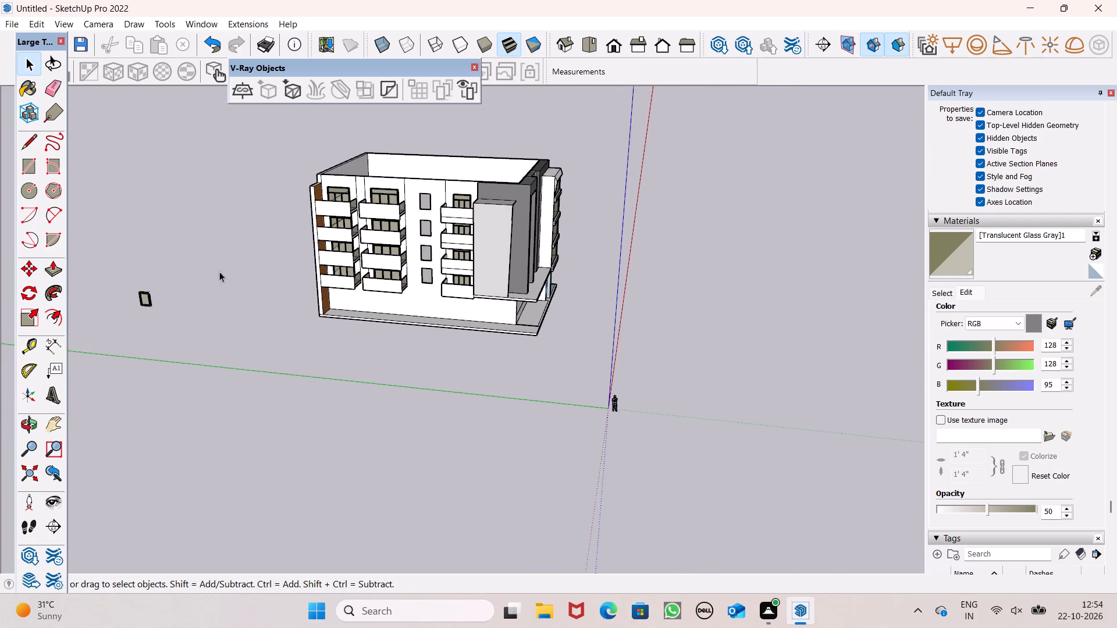
{"action": "scroll", "coordinate": [254, 262], "scroll_direction": "up", "scroll_amount": 6}
{"action": "scroll", "coordinate": [287, 248], "scroll_direction": "down", "scroll_amount": 2}
{"action": "key", "text": "m"}
{"action": "key", "text": "Return"}
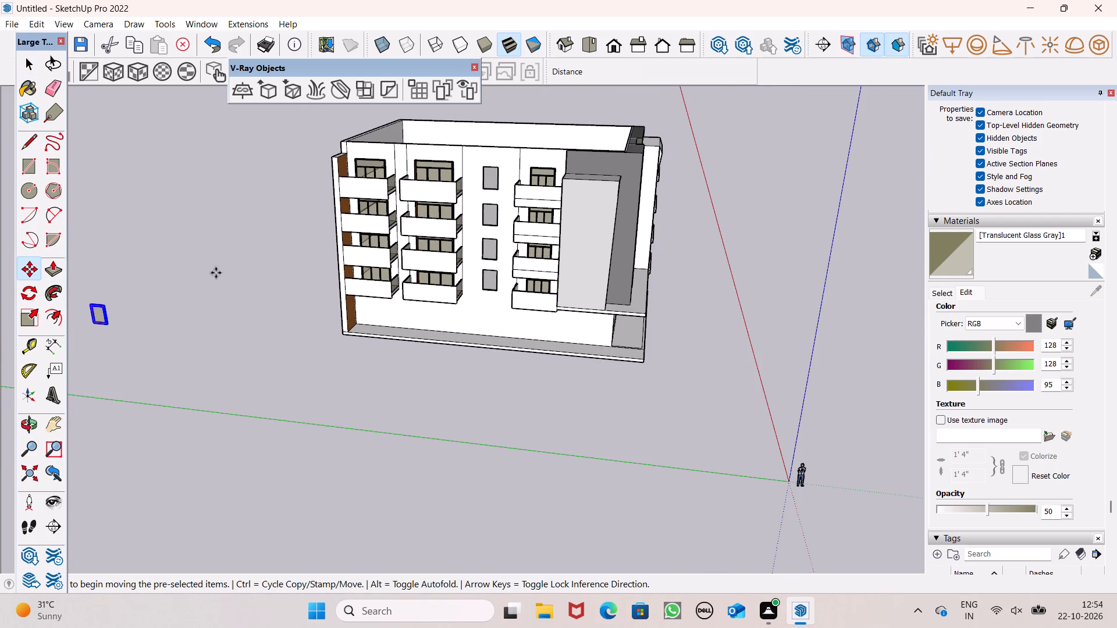
{"action": "left_click_drag", "start_coordinate": [111, 327], "coordinate": [495, 194]}
{"action": "scroll", "coordinate": [474, 181], "scroll_direction": "up", "scroll_amount": 15}
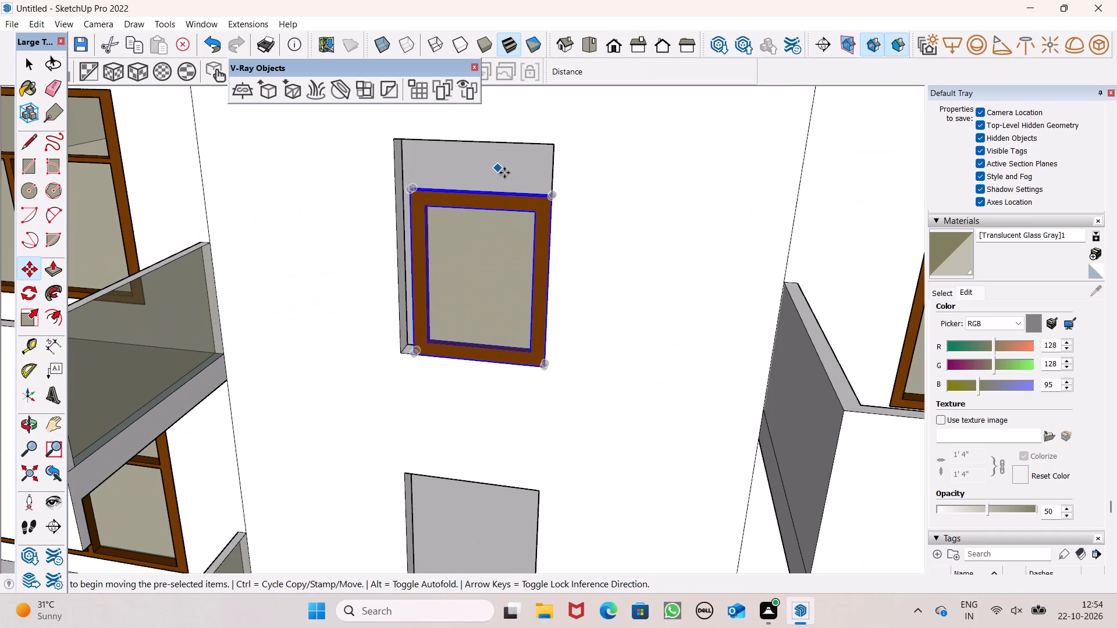
Scale the copied window group's depth along the red axis at the top narrow opening.
{"action": "scroll", "coordinate": [532, 170], "scroll_direction": "down", "scroll_amount": 1}
{"action": "middle_click_drag", "start_coordinate": [543, 259], "coordinate": [710, 366]}
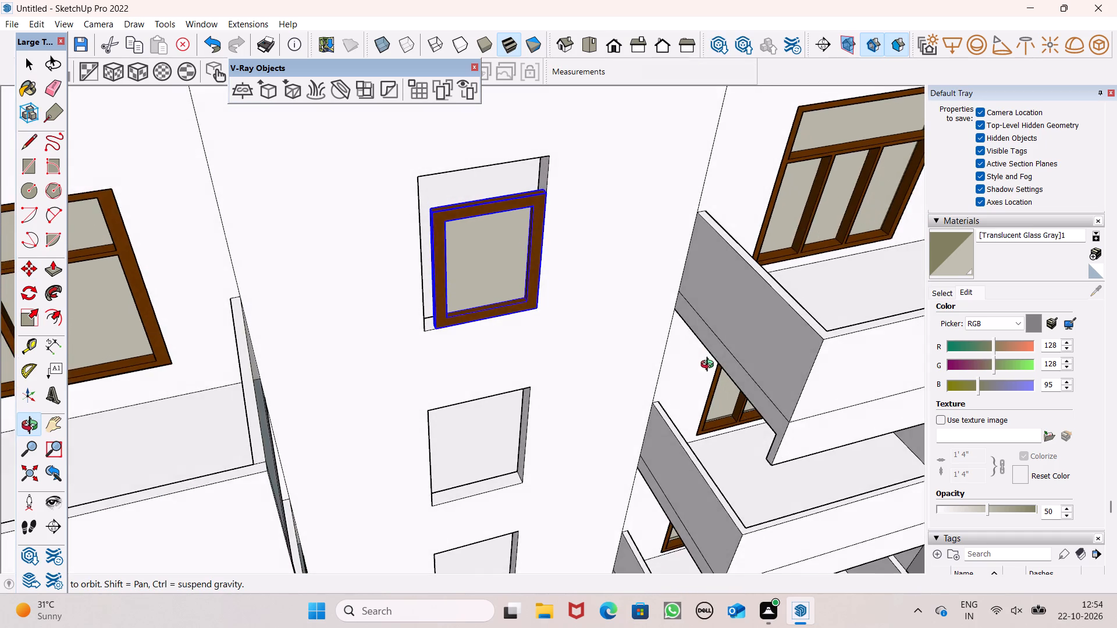
{"action": "middle_click_drag", "start_coordinate": [710, 366], "coordinate": [710, 365]}
{"action": "scroll", "coordinate": [556, 350], "scroll_direction": "up", "scroll_amount": 7}
{"action": "scroll", "coordinate": [528, 312], "scroll_direction": "down", "scroll_amount": 5}
{"action": "middle_click_drag", "start_coordinate": [537, 331], "coordinate": [639, 367]}
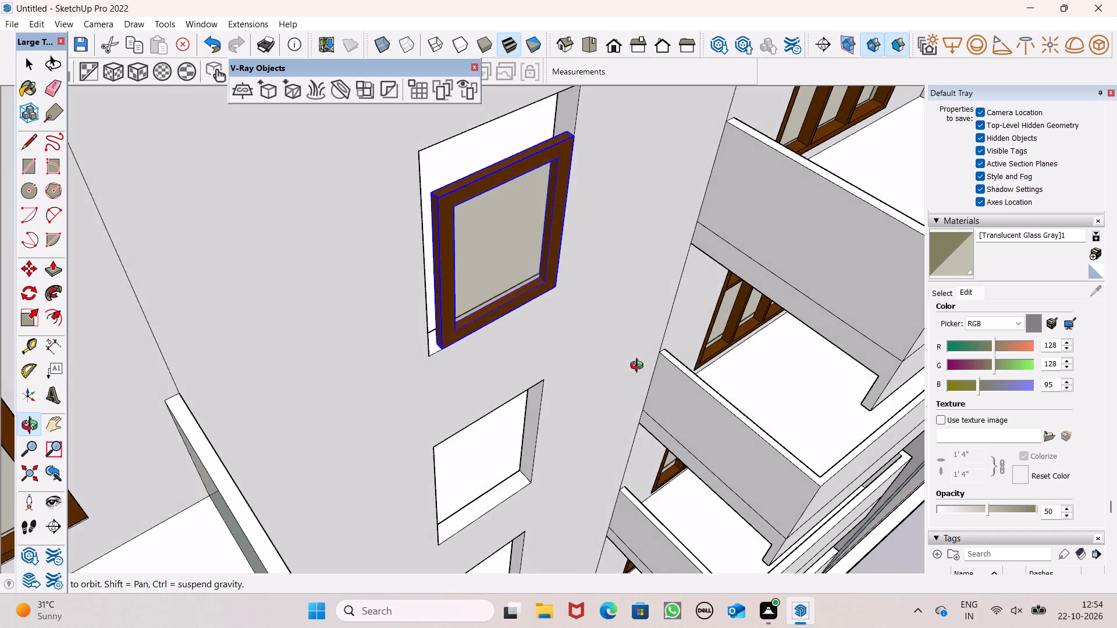
{"action": "middle_click_drag", "start_coordinate": [639, 367], "coordinate": [579, 351]}
{"action": "left_click", "coordinate": [29, 322]}
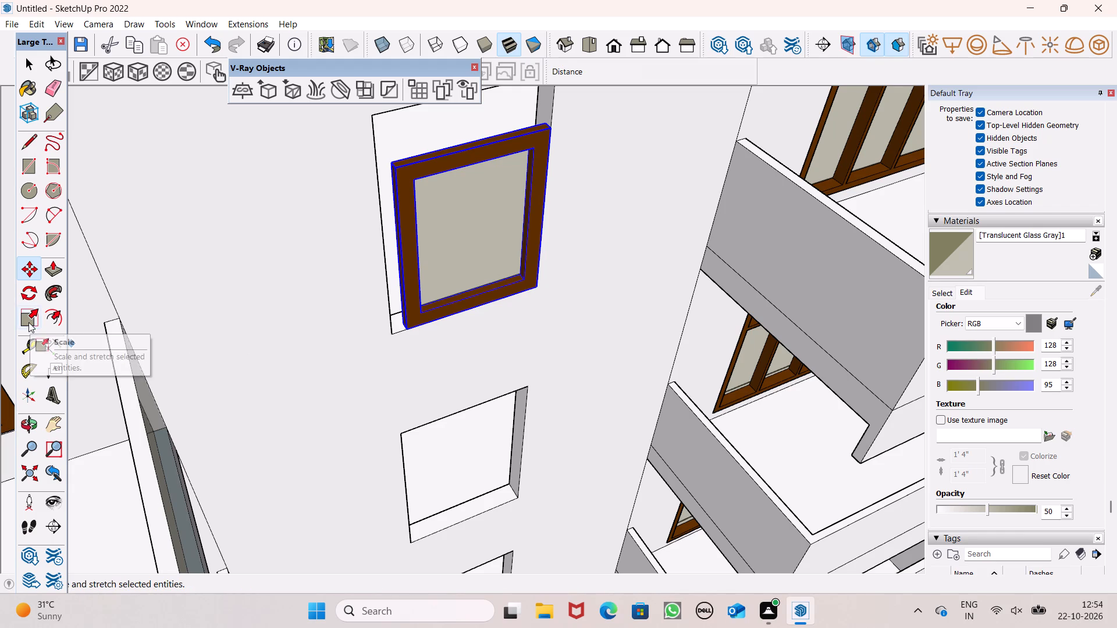
{"action": "scroll", "coordinate": [378, 238], "scroll_direction": "up", "scroll_amount": 3}
{"action": "left_click_drag", "start_coordinate": [502, 224], "coordinate": [496, 217]}
Stretch the window group along the blue and green axes to the opening's top and far side edges, and deselect it.
{"action": "scroll", "coordinate": [403, 251], "scroll_direction": "down", "scroll_amount": 6}
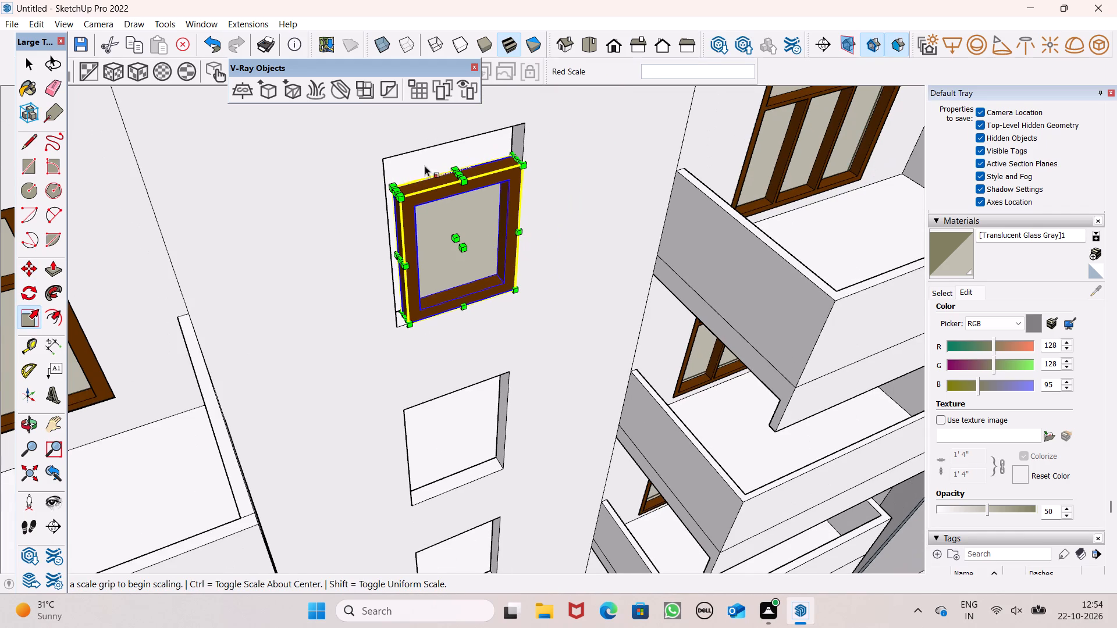
{"action": "left_click_drag", "start_coordinate": [457, 172], "coordinate": [451, 133]}
{"action": "scroll", "coordinate": [400, 251], "scroll_direction": "up", "scroll_amount": 5}
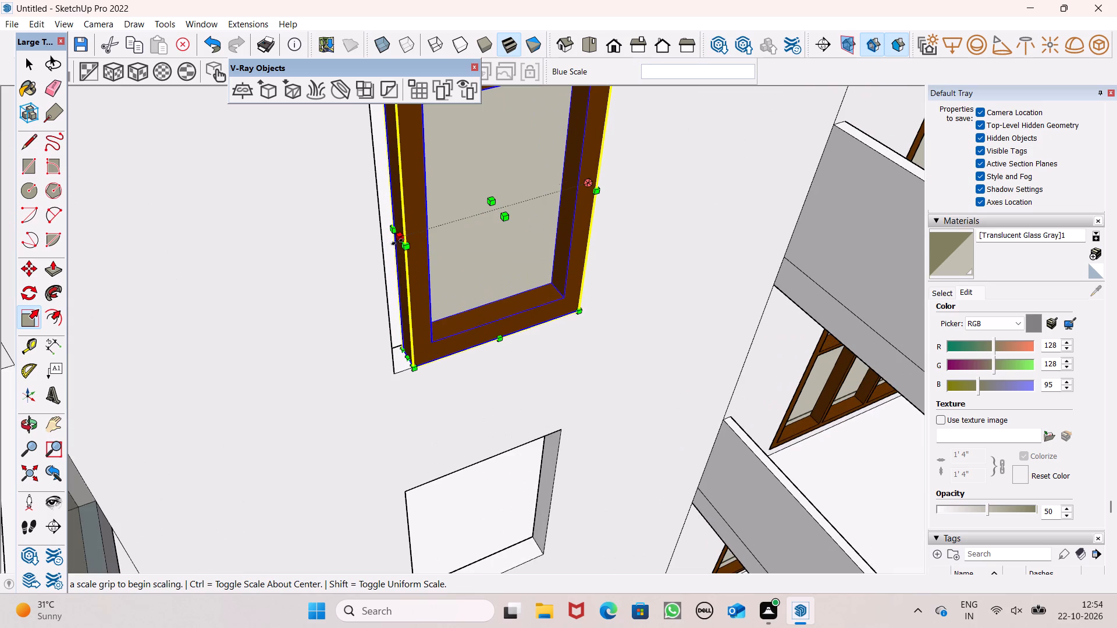
{"action": "left_click_drag", "start_coordinate": [396, 238], "coordinate": [382, 246]}
{"action": "scroll", "coordinate": [339, 245], "scroll_direction": "down", "scroll_amount": 7}
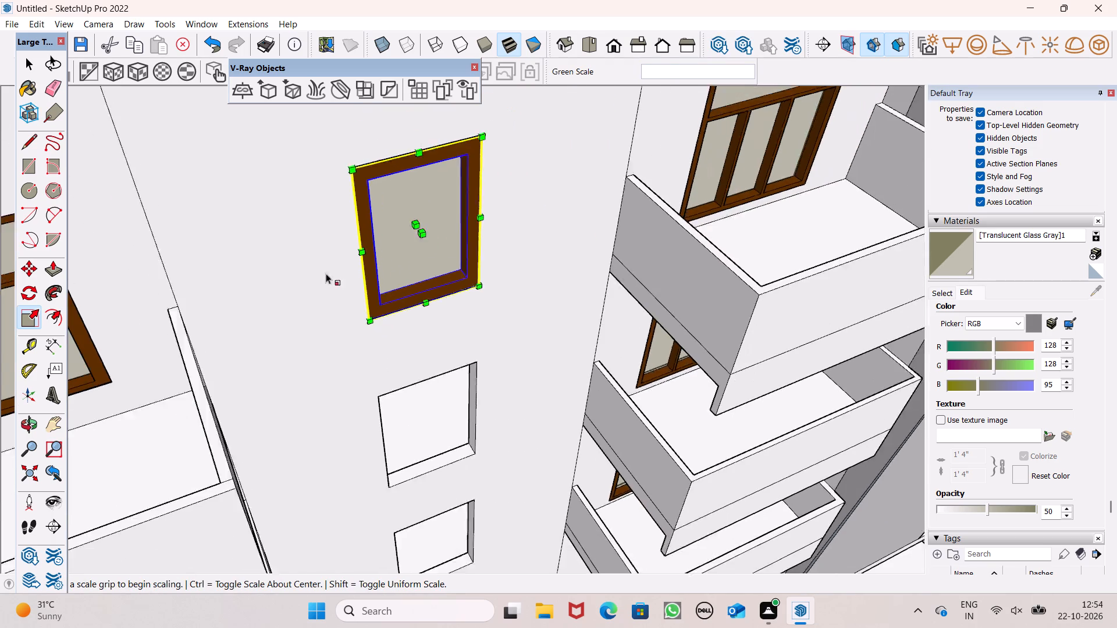
{"action": "scroll", "coordinate": [326, 273], "scroll_direction": "down", "scroll_amount": 3}
{"action": "key", "text": "space"}
{"action": "key", "text": "space"}
{"action": "scroll", "coordinate": [321, 261], "scroll_direction": "down", "scroll_amount": 10}
{"action": "middle_click_drag", "start_coordinate": [355, 286], "coordinate": [201, 213]}
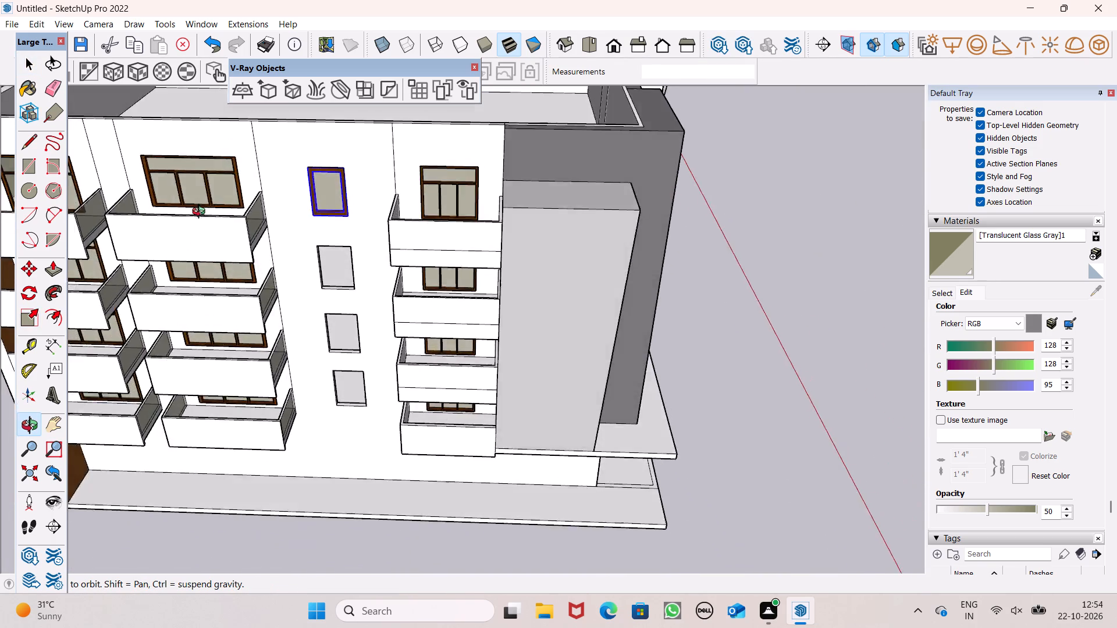
{"action": "middle_click_drag", "start_coordinate": [201, 213], "coordinate": [252, 91]}
{"action": "left_click", "coordinate": [870, 350]}
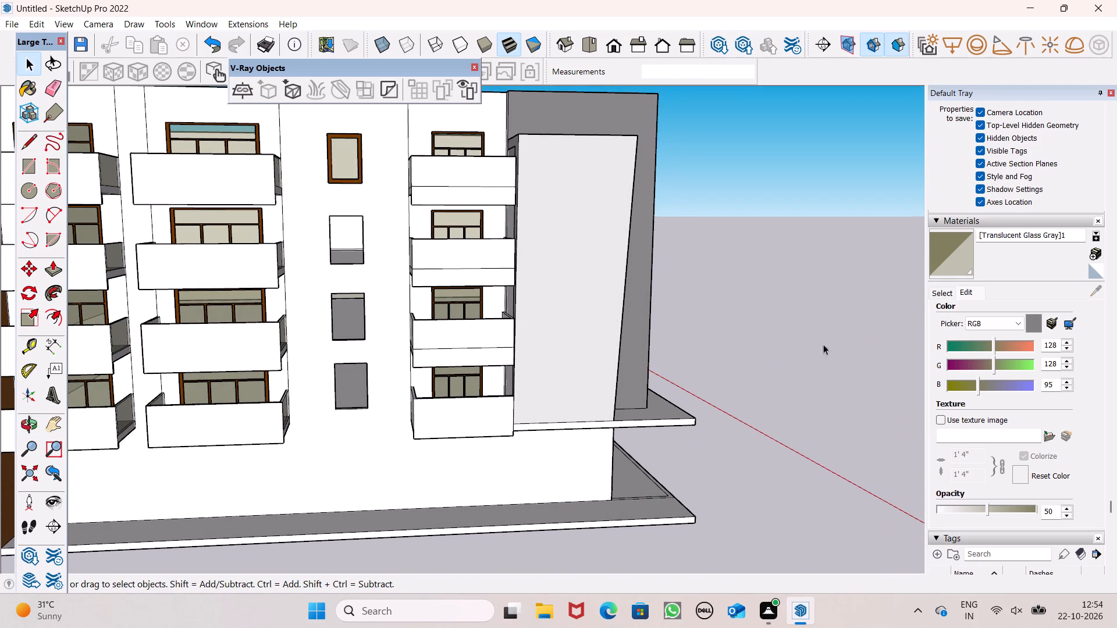
Copy the fitted brown-framed window group from the top narrow opening straight down into the second narrow opening, matching the lower corners.
{"action": "scroll", "coordinate": [410, 269], "scroll_direction": "down", "scroll_amount": 3}
{"action": "middle_click_drag", "start_coordinate": [420, 290], "coordinate": [360, 334]}
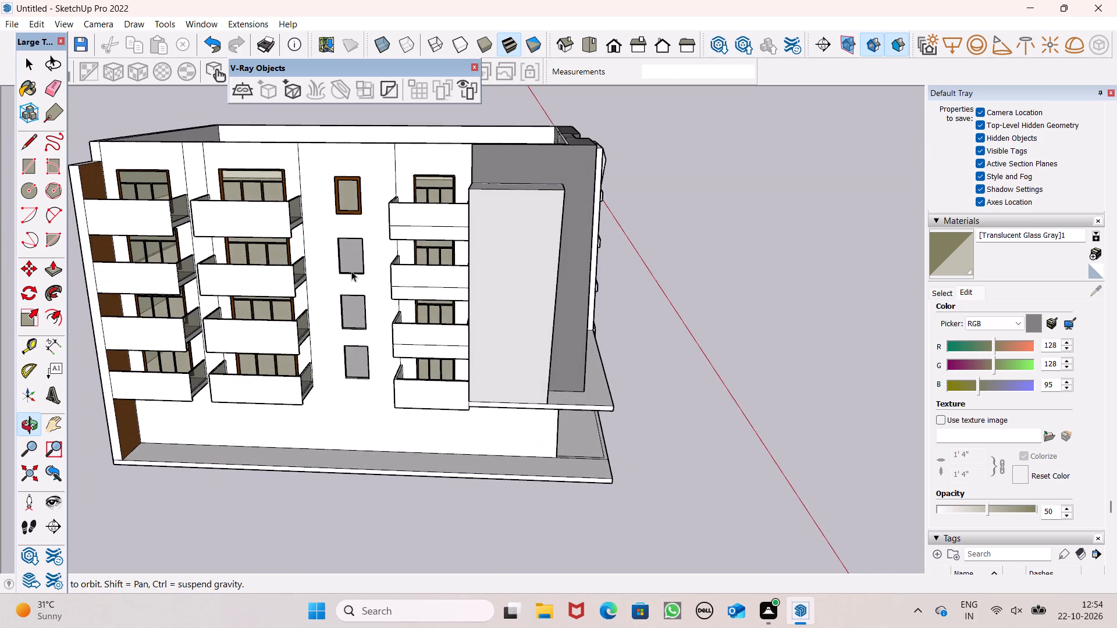
{"action": "scroll", "coordinate": [351, 265], "scroll_direction": "up", "scroll_amount": 7}
{"action": "scroll", "coordinate": [349, 152], "scroll_direction": "down", "scroll_amount": 10}
{"action": "scroll", "coordinate": [322, 116], "scroll_direction": "up", "scroll_amount": 6}
{"action": "left_click", "coordinate": [346, 206]}
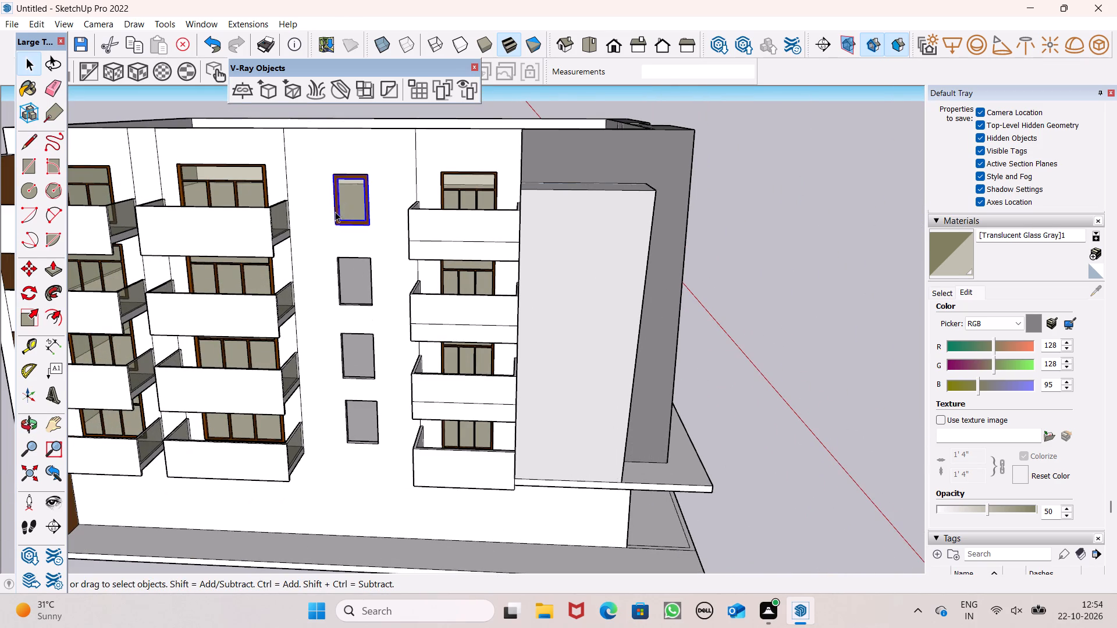
{"action": "key", "text": "m"}
{"action": "key", "text": "Return"}
{"action": "scroll", "coordinate": [309, 258], "scroll_direction": "up", "scroll_amount": 1}
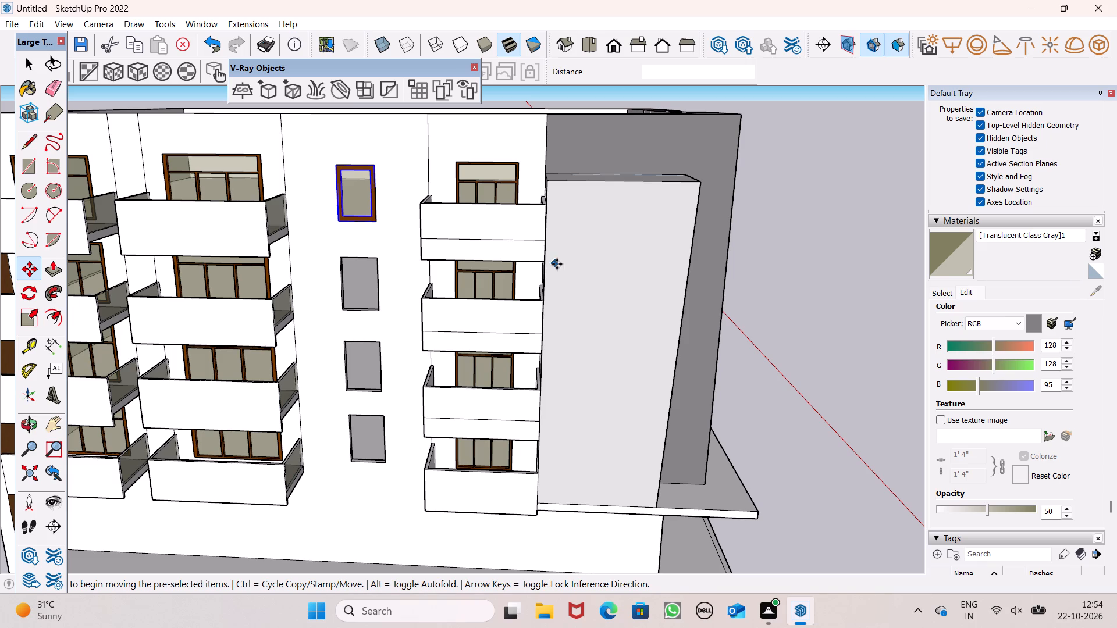
{"action": "scroll", "coordinate": [347, 213], "scroll_direction": "up", "scroll_amount": 5}
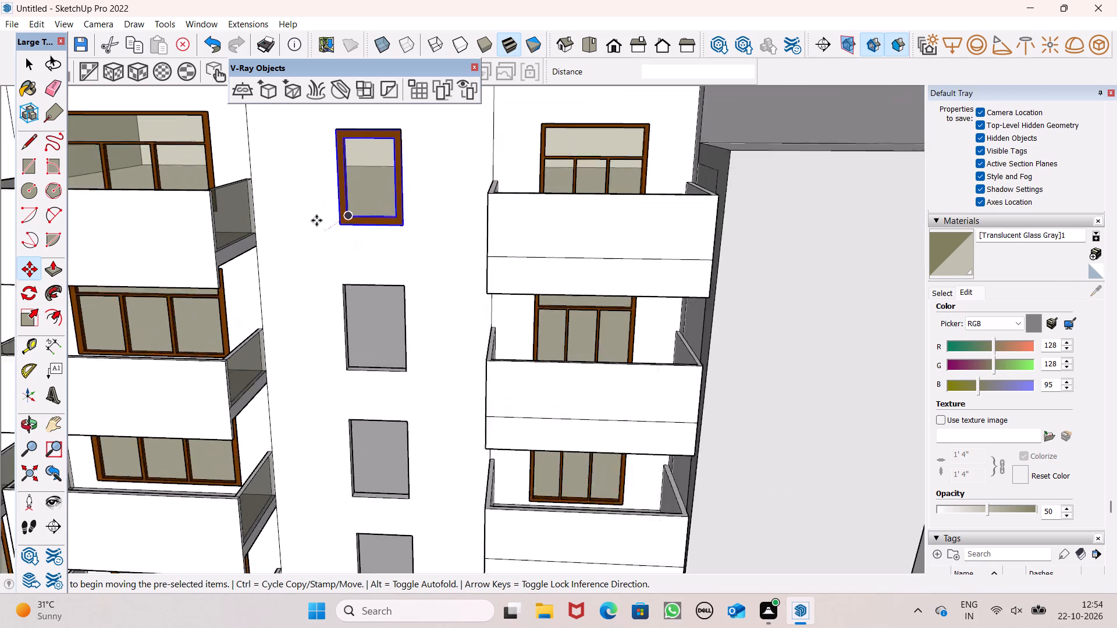
{"action": "scroll", "coordinate": [316, 220], "scroll_direction": "up", "scroll_amount": 2}
{"action": "left_click_drag", "start_coordinate": [422, 226], "coordinate": [421, 373], "text": "ctrl"}
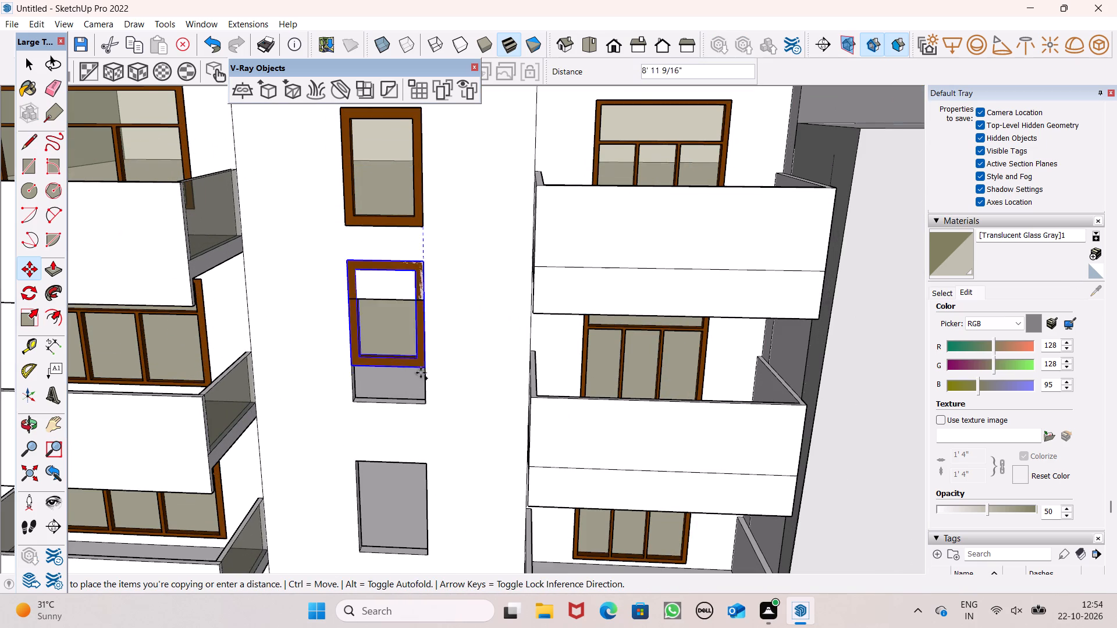
{"action": "left_click_drag", "start_coordinate": [421, 373], "coordinate": [429, 400], "text": "ctrl"}
Copy the window group from the second narrow opening down into the third one, matching the lower corners.
{"action": "scroll", "coordinate": [422, 331], "scroll_direction": "down", "scroll_amount": 7}
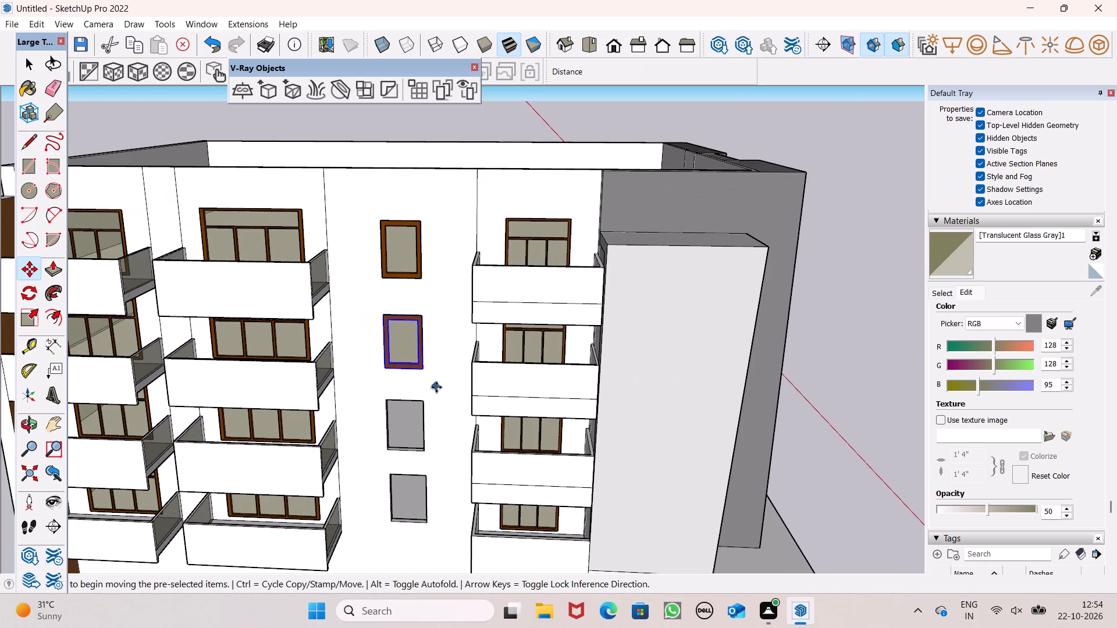
{"action": "scroll", "coordinate": [421, 259], "scroll_direction": "down", "scroll_amount": 4}
{"action": "scroll", "coordinate": [409, 433], "scroll_direction": "up", "scroll_amount": 6}
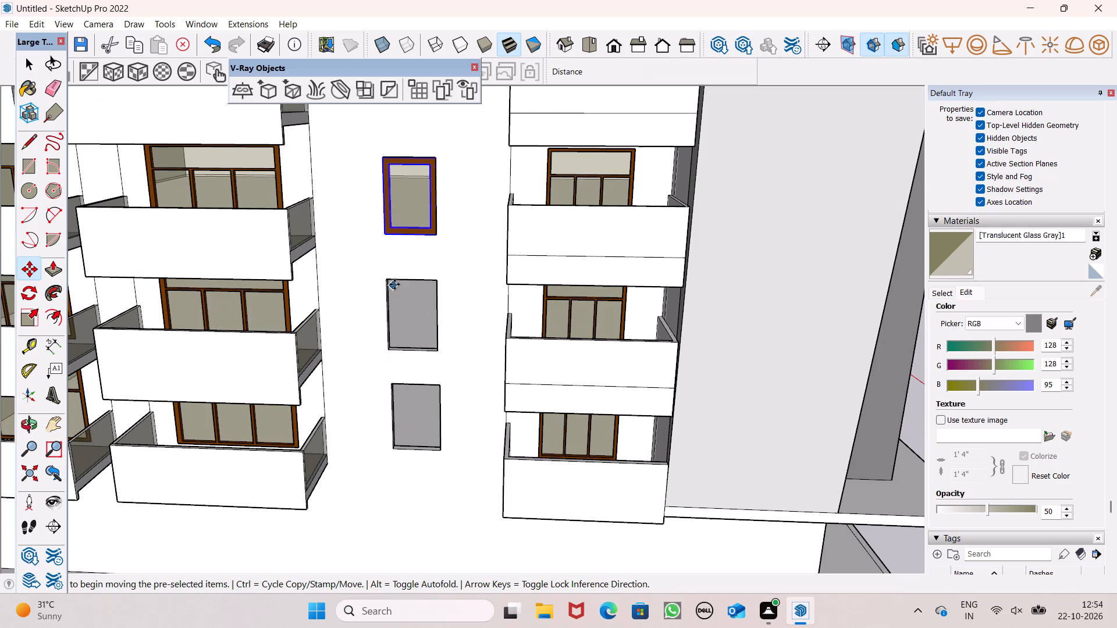
{"action": "scroll", "coordinate": [390, 541], "scroll_direction": "up", "scroll_amount": 1}
{"action": "scroll", "coordinate": [424, 403], "scroll_direction": "down", "scroll_amount": 3}
{"action": "scroll", "coordinate": [434, 534], "scroll_direction": "up", "scroll_amount": 4}
{"action": "scroll", "coordinate": [407, 420], "scroll_direction": "down", "scroll_amount": 1}
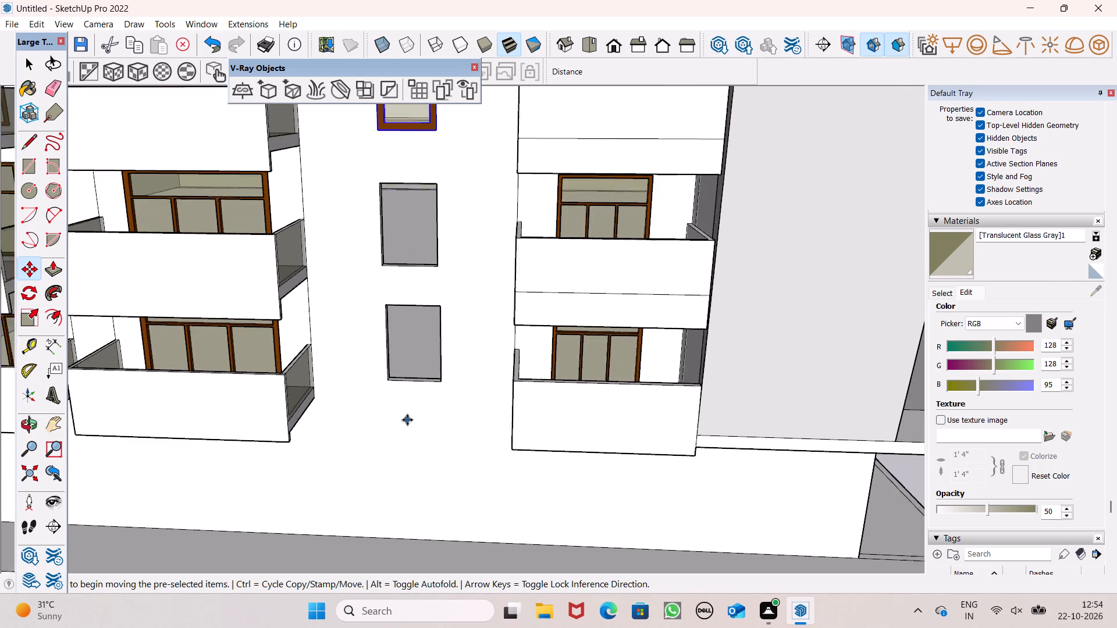
{"action": "scroll", "coordinate": [407, 420], "scroll_direction": "down", "scroll_amount": 1}
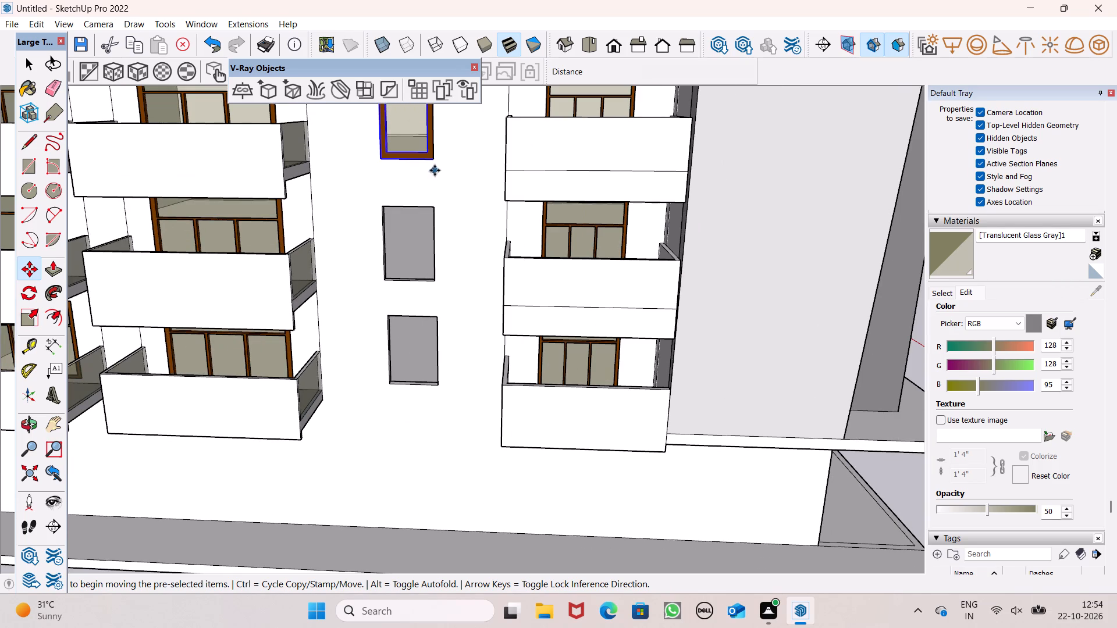
{"action": "left_click_drag", "start_coordinate": [433, 158], "coordinate": [432, 162]}
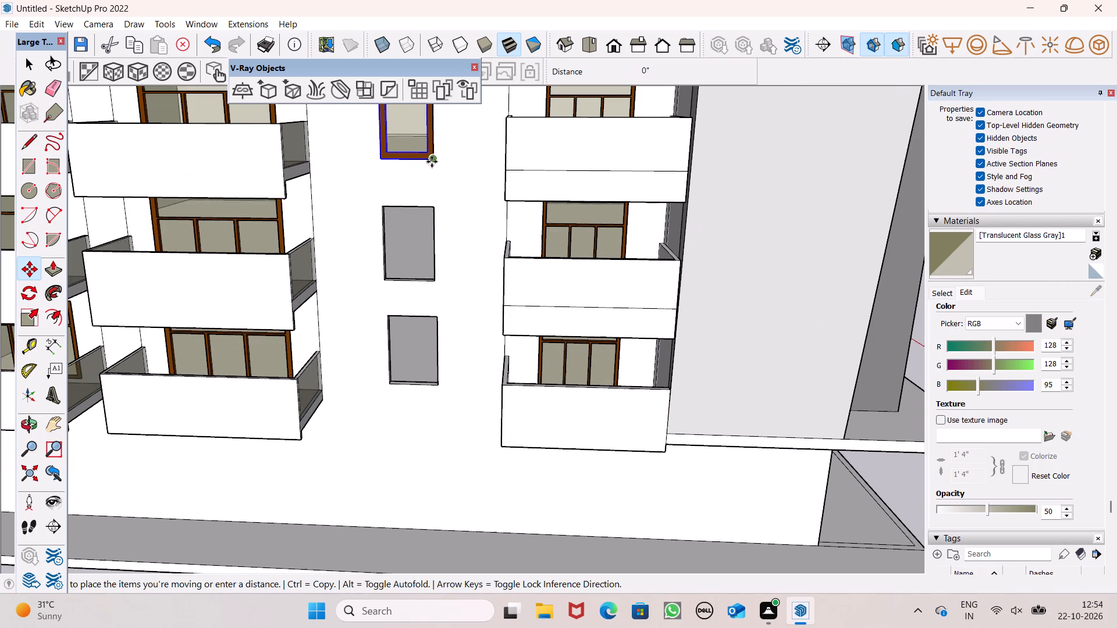
{"action": "left_click_drag", "start_coordinate": [432, 162], "coordinate": [439, 282]}
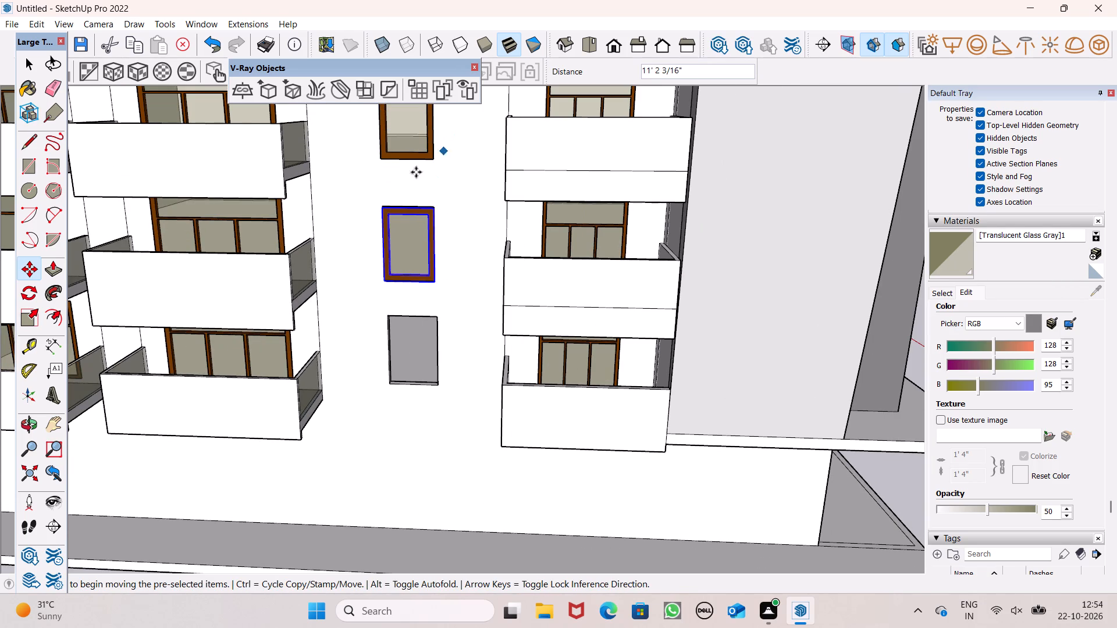
Copy the window group from the third narrow opening into the lowest one, matching the lower corners, and deselect it.
{"action": "left_click_drag", "start_coordinate": [436, 283], "coordinate": [457, 369]}
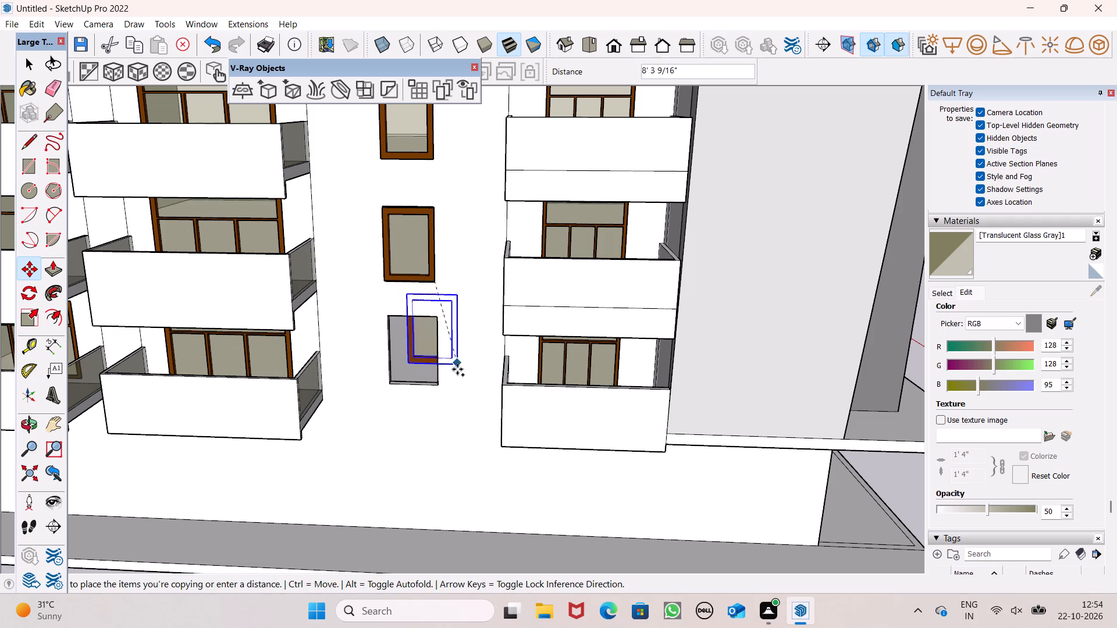
{"action": "left_click_drag", "start_coordinate": [457, 369], "coordinate": [449, 385]}
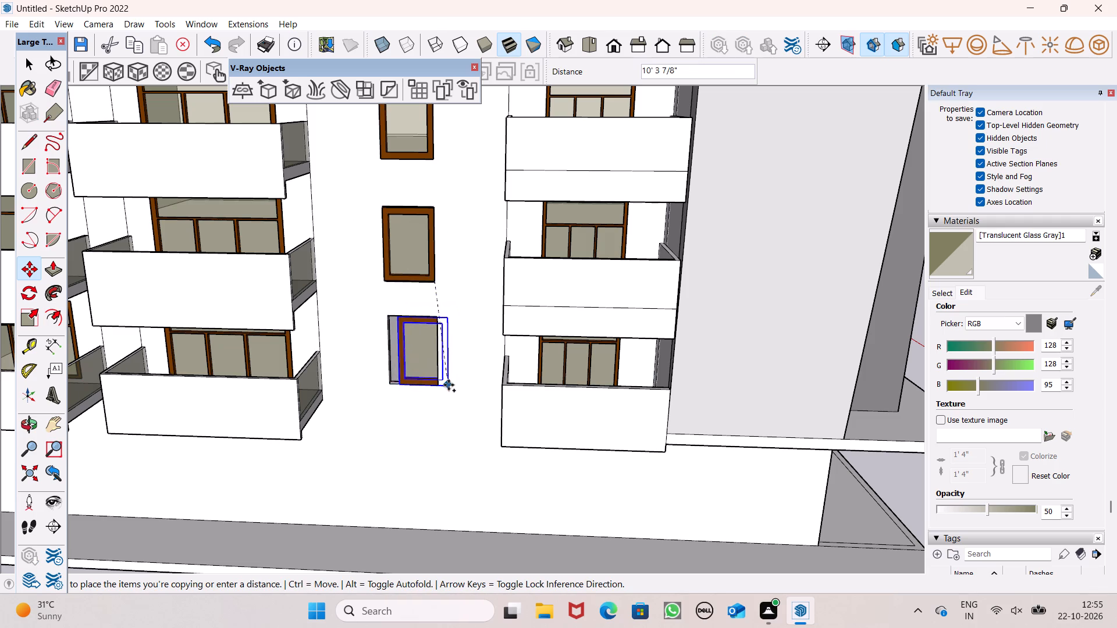
{"action": "left_click_drag", "start_coordinate": [449, 385], "coordinate": [440, 383]}
{"action": "scroll", "coordinate": [427, 295], "scroll_direction": "down", "scroll_amount": 5}
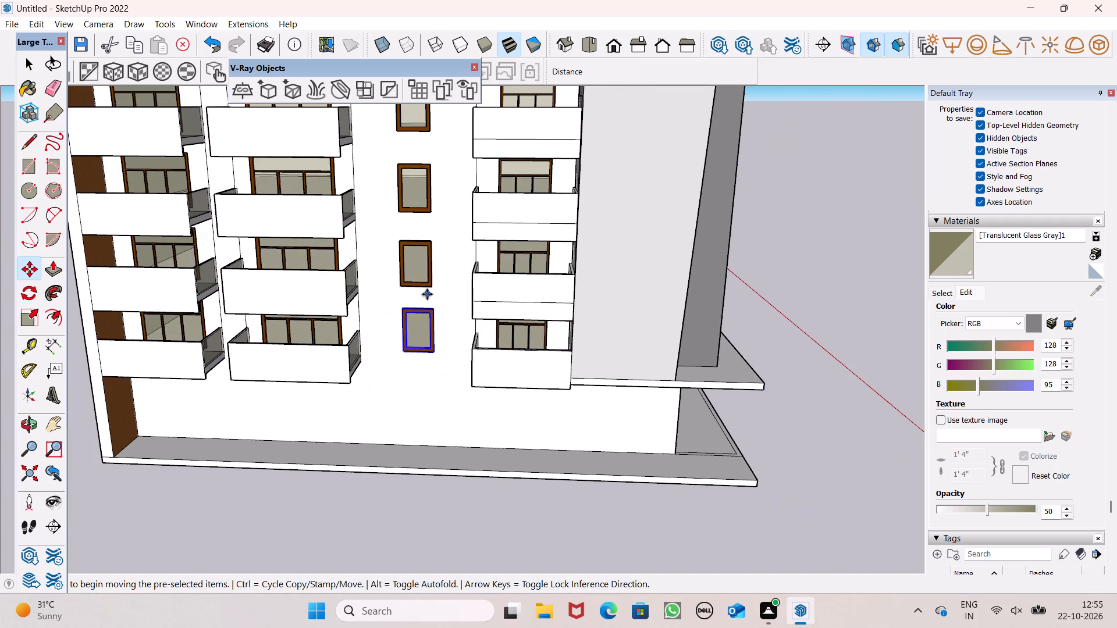
{"action": "key", "text": "space"}
{"action": "left_click", "coordinate": [780, 317]}
Examine the balcony side with its narrow windows from above, from below and from straight ahead.
{"action": "scroll", "coordinate": [574, 292], "scroll_direction": "down", "scroll_amount": 4}
{"action": "scroll", "coordinate": [520, 292], "scroll_direction": "up", "scroll_amount": 5}
{"action": "scroll", "coordinate": [495, 287], "scroll_direction": "down", "scroll_amount": 4}
{"action": "middle_click_drag", "start_coordinate": [495, 293], "coordinate": [422, 288]}
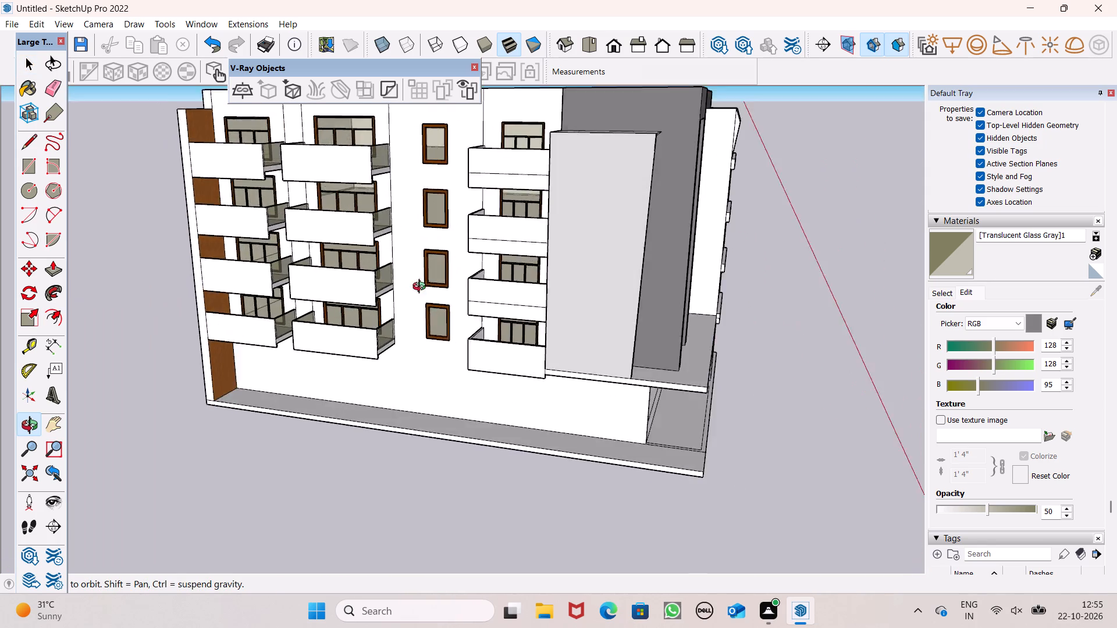
{"action": "middle_click_drag", "start_coordinate": [422, 288], "coordinate": [360, 110]}
{"action": "scroll", "coordinate": [346, 133], "scroll_direction": "up", "scroll_amount": 1}
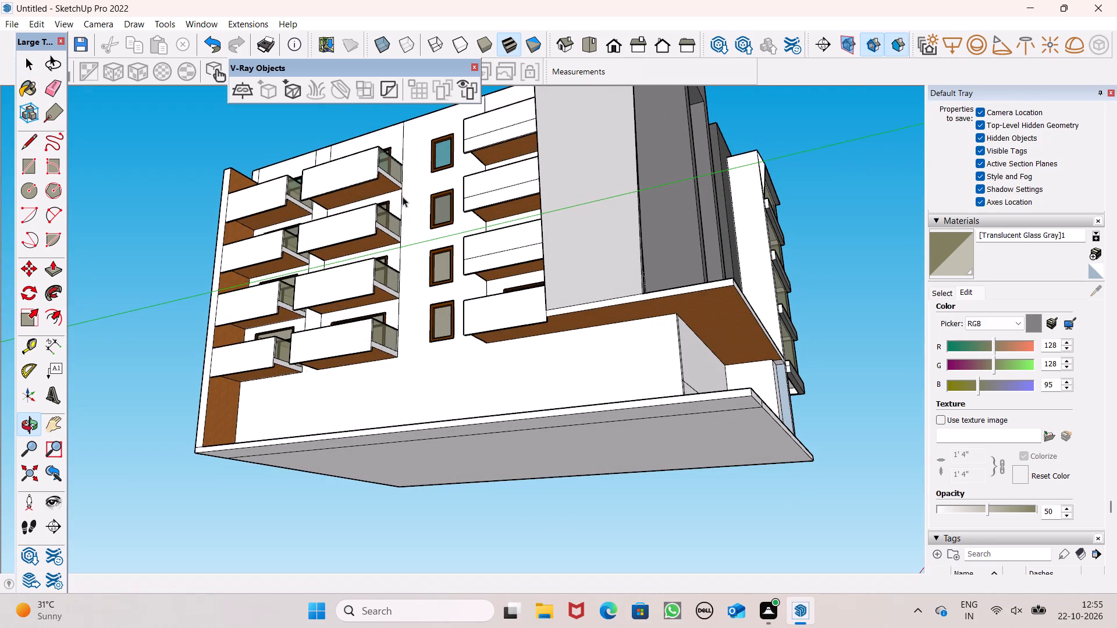
{"action": "scroll", "coordinate": [465, 227], "scroll_direction": "down", "scroll_amount": 2}
{"action": "middle_click_drag", "start_coordinate": [483, 268], "coordinate": [563, 305]}
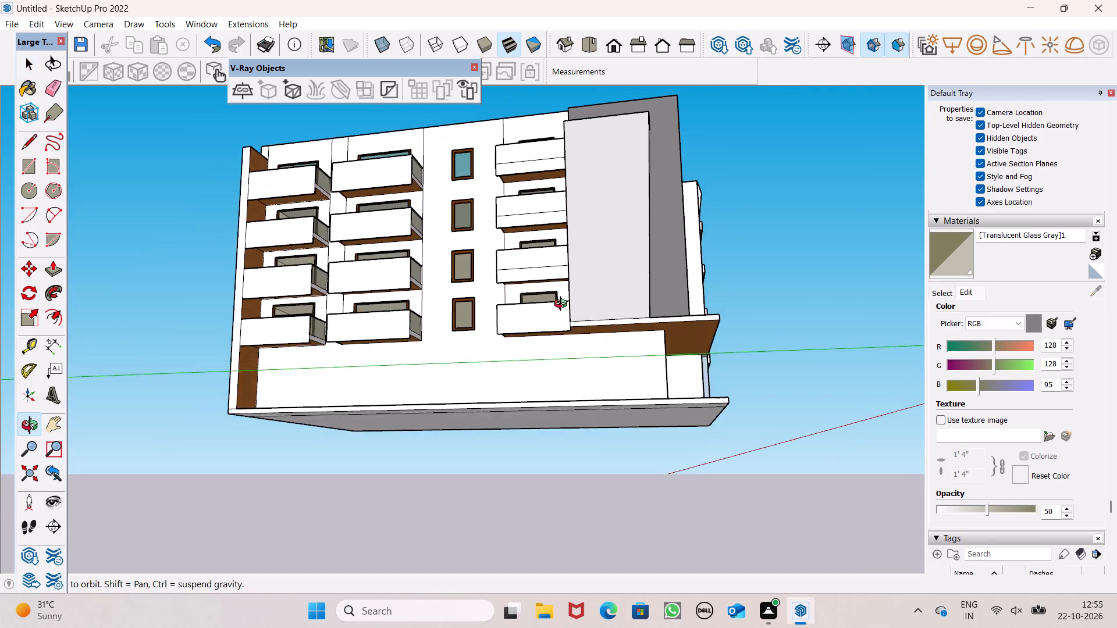
{"action": "middle_click_drag", "start_coordinate": [563, 305], "coordinate": [574, 312]}
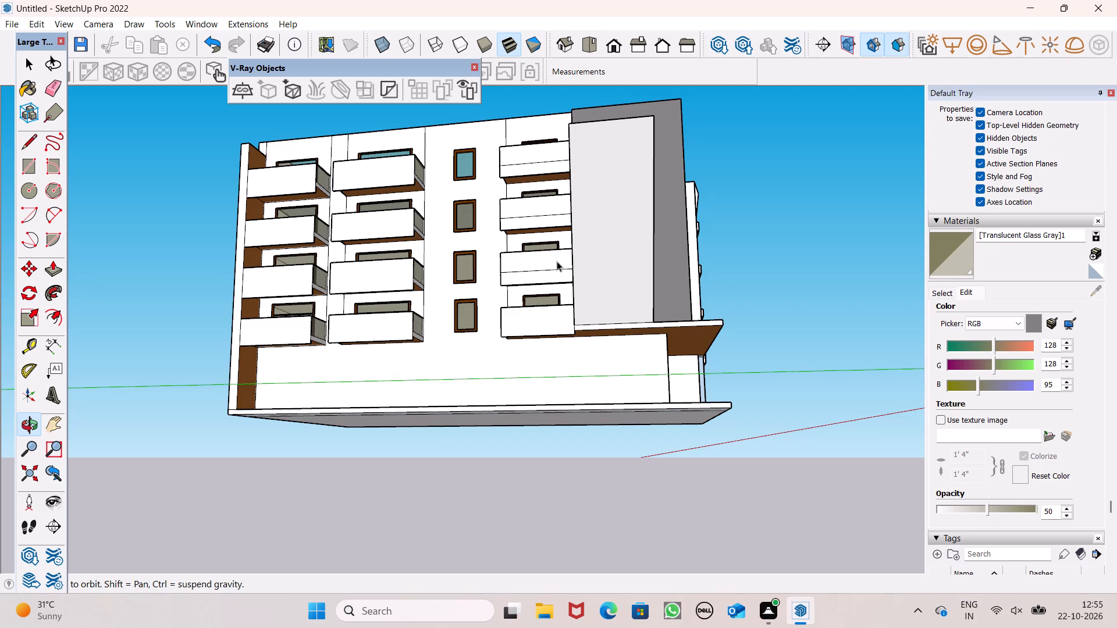
{"action": "scroll", "coordinate": [584, 319], "scroll_direction": "down", "scroll_amount": 2}
{"action": "middle_click_drag", "start_coordinate": [657, 386], "coordinate": [746, 489]}
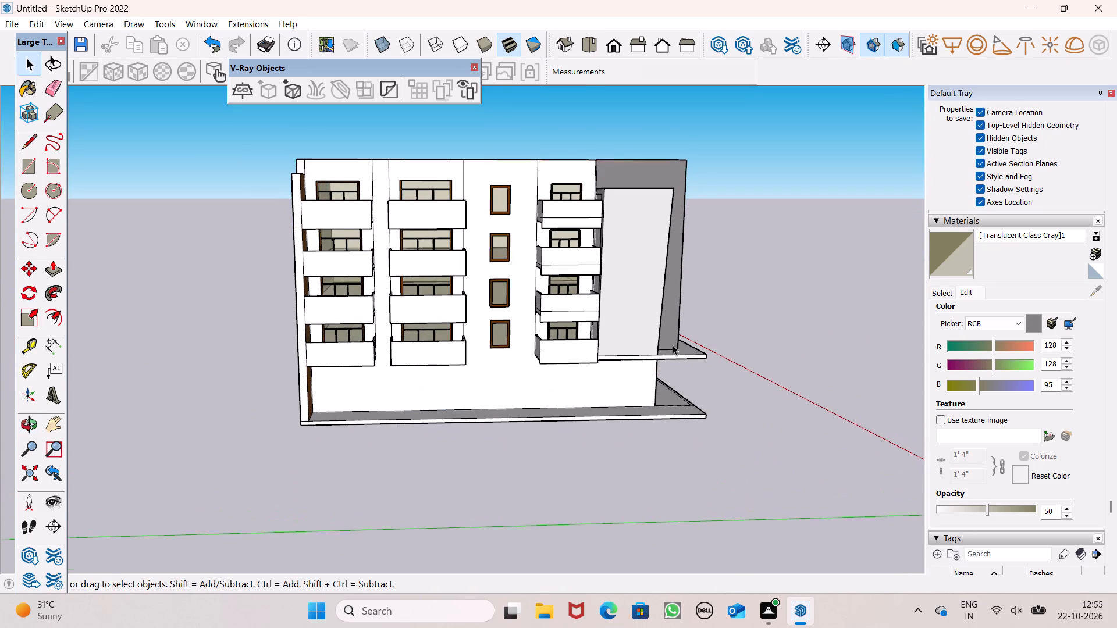
Erase the horizontal dividing lines across the front faces of the upper three balconies in the column beside the projecting wall block.
{"action": "scroll", "coordinate": [673, 345], "scroll_direction": "up", "scroll_amount": 1}
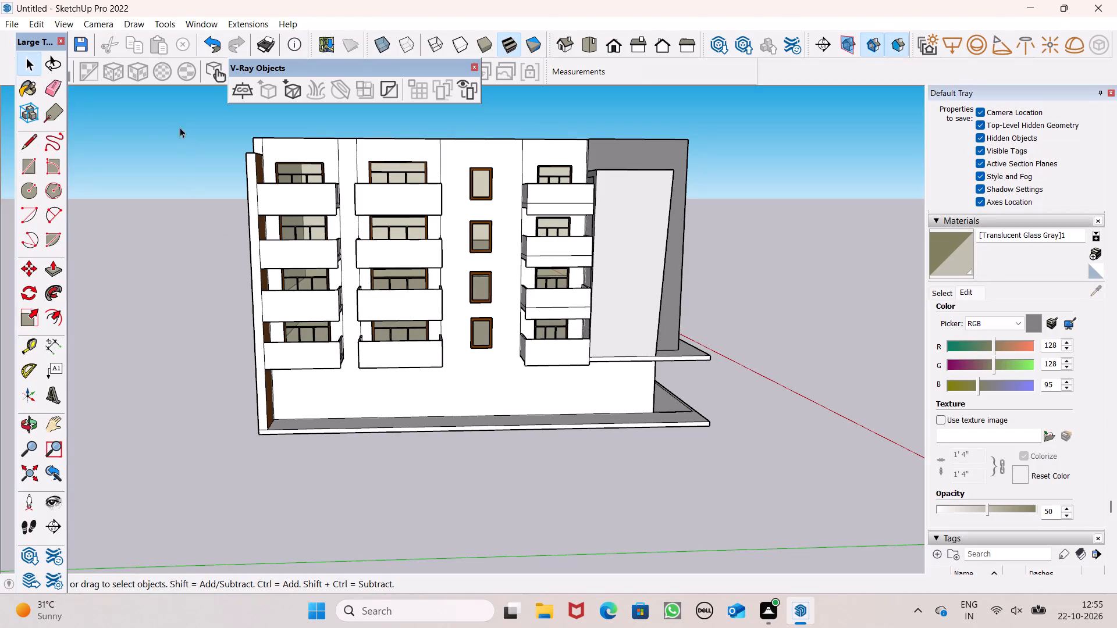
{"action": "left_click", "coordinate": [49, 93]}
{"action": "scroll", "coordinate": [539, 210], "scroll_direction": "up", "scroll_amount": 4}
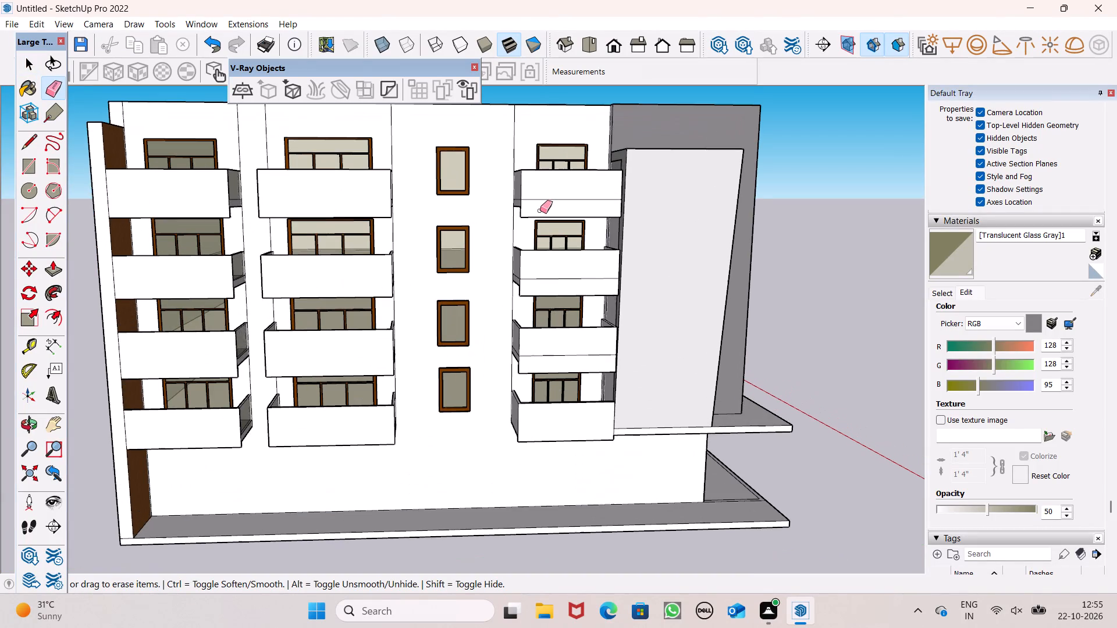
{"action": "left_click_drag", "start_coordinate": [542, 203], "coordinate": [553, 189]}
{"action": "left_click_drag", "start_coordinate": [574, 274], "coordinate": [575, 284]}
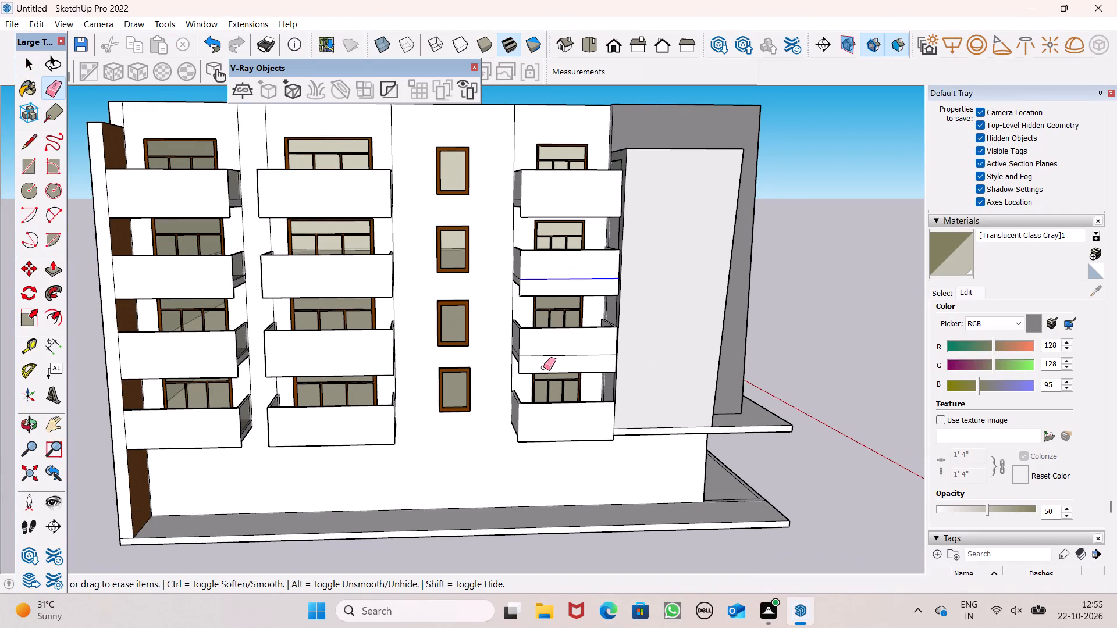
{"action": "scroll", "coordinate": [543, 372], "scroll_direction": "up", "scroll_amount": 4}
{"action": "left_click_drag", "start_coordinate": [548, 341], "coordinate": [550, 347]}
{"action": "scroll", "coordinate": [553, 360], "scroll_direction": "up", "scroll_amount": 2}
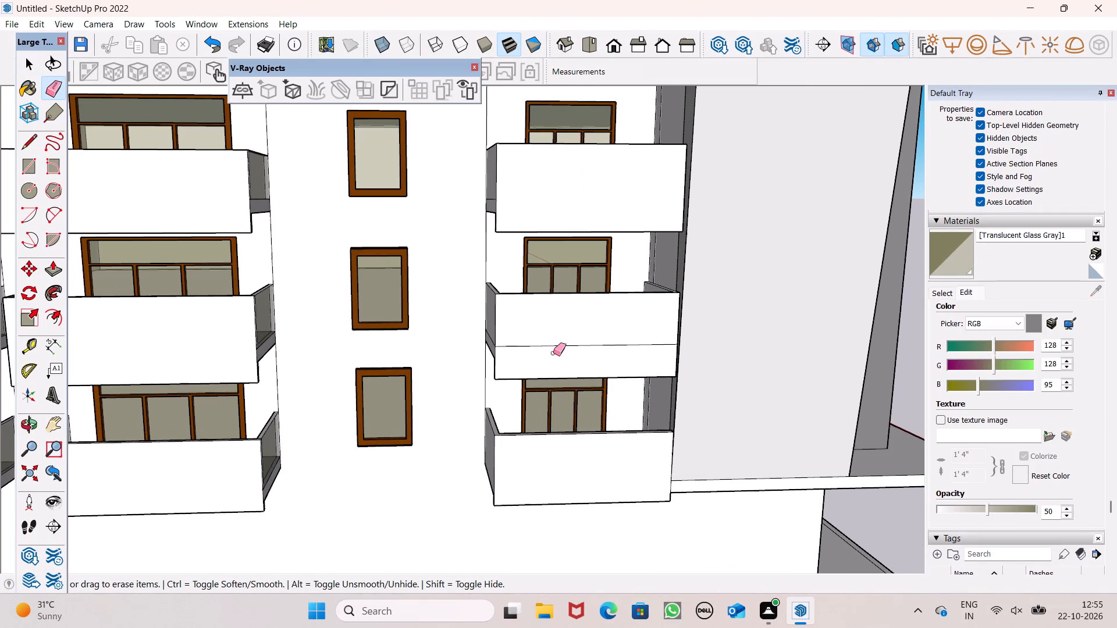
{"action": "left_click", "coordinate": [556, 351]}
{"action": "left_click_drag", "start_coordinate": [560, 339], "coordinate": [561, 346]}
Erase the leftover horizontal lines on the side faces of the same upper three balconies beside the projecting wall block.
{"action": "middle_click_drag", "start_coordinate": [546, 354], "coordinate": [621, 144]}
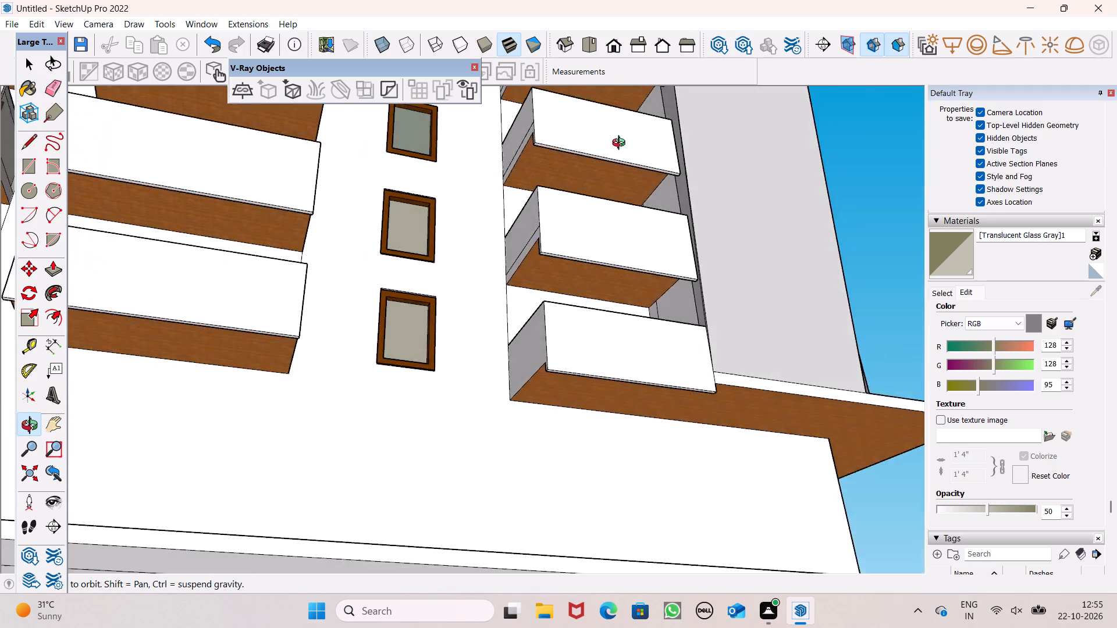
{"action": "middle_click_drag", "start_coordinate": [621, 144], "coordinate": [776, 297]}
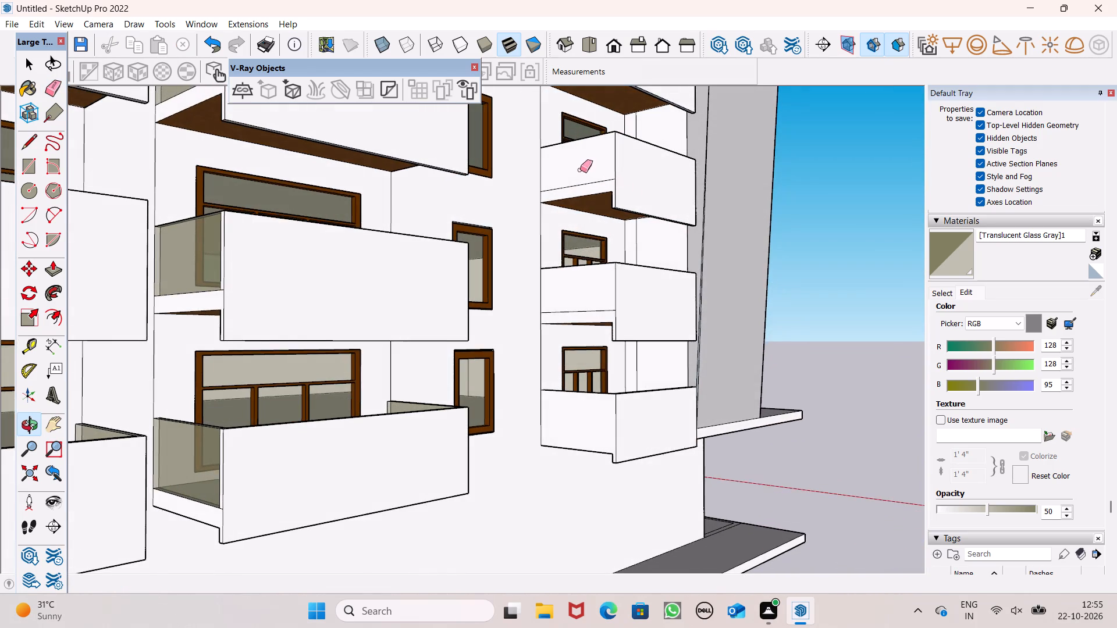
{"action": "scroll", "coordinate": [569, 168], "scroll_direction": "up", "scroll_amount": 5}
{"action": "scroll", "coordinate": [628, 182], "scroll_direction": "up", "scroll_amount": 5}
{"action": "left_click_drag", "start_coordinate": [634, 190], "coordinate": [635, 197]}
{"action": "scroll", "coordinate": [629, 183], "scroll_direction": "down", "scroll_amount": 6}
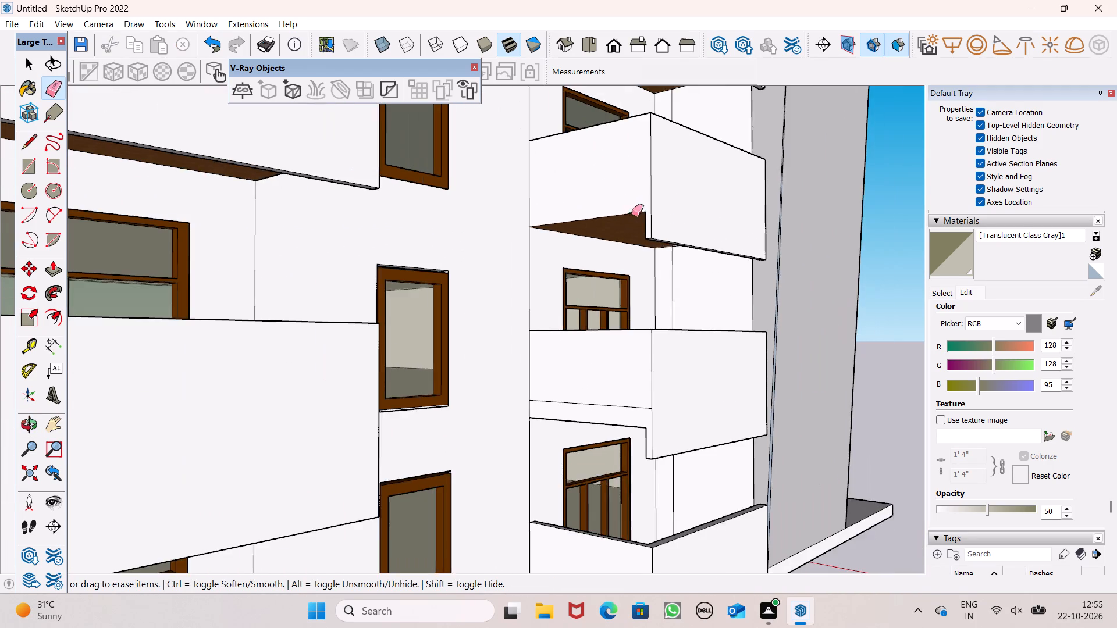
{"action": "scroll", "coordinate": [625, 202], "scroll_direction": "down", "scroll_amount": 4}
{"action": "scroll", "coordinate": [626, 408], "scroll_direction": "up", "scroll_amount": 2}
{"action": "left_click", "coordinate": [600, 321]}
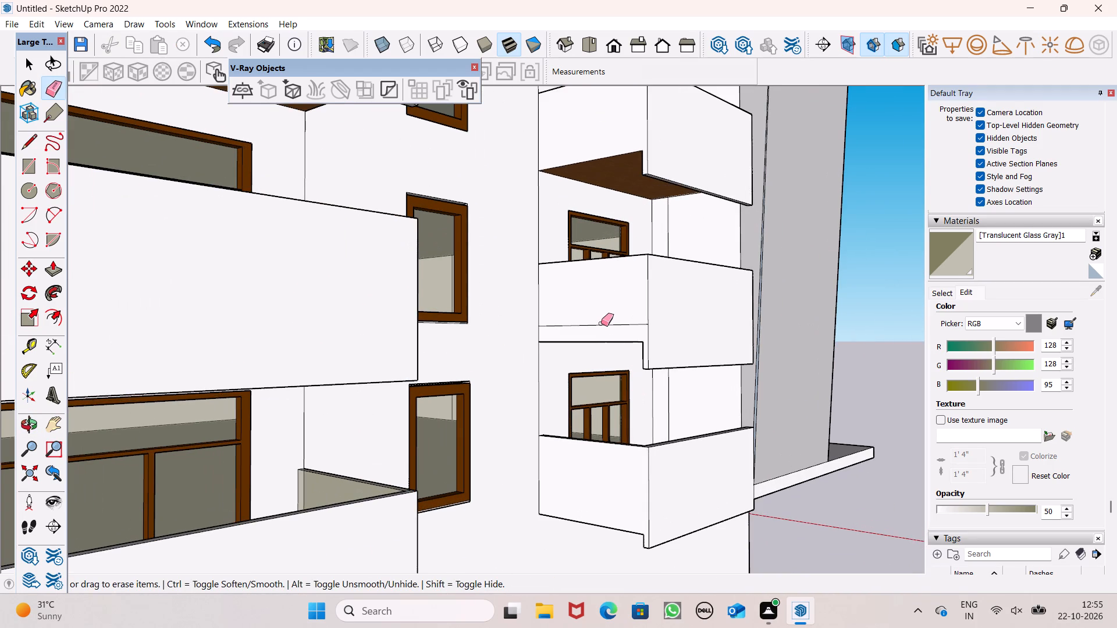
{"action": "left_click", "coordinate": [603, 324]}
{"action": "scroll", "coordinate": [603, 342], "scroll_direction": "down", "scroll_amount": 7}
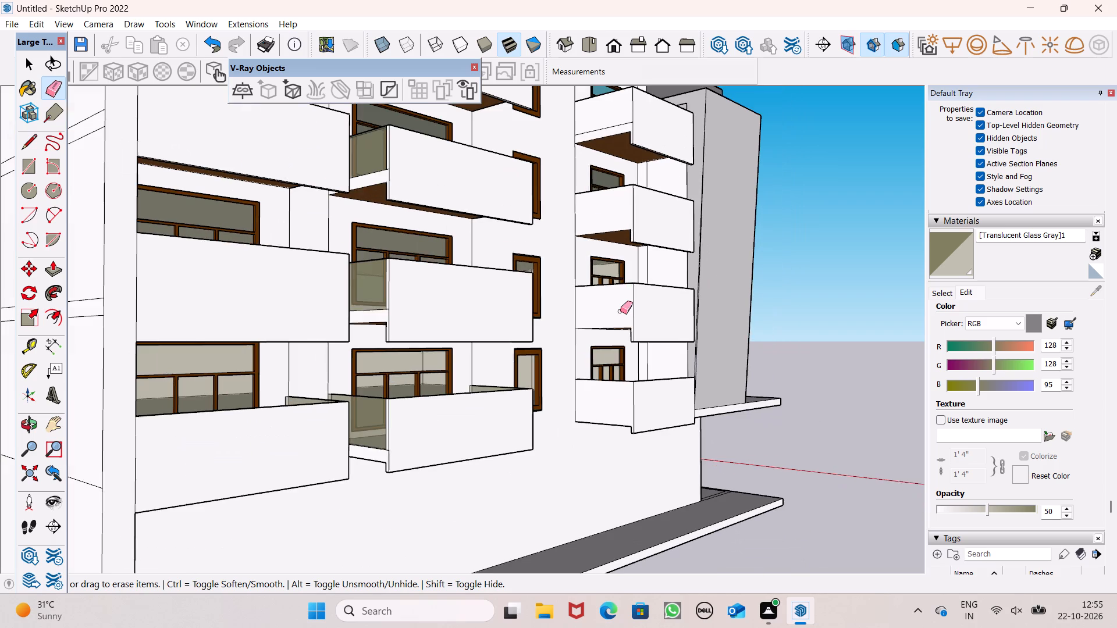
{"action": "scroll", "coordinate": [603, 264], "scroll_direction": "down", "scroll_amount": 7}
{"action": "scroll", "coordinate": [599, 177], "scroll_direction": "up", "scroll_amount": 8}
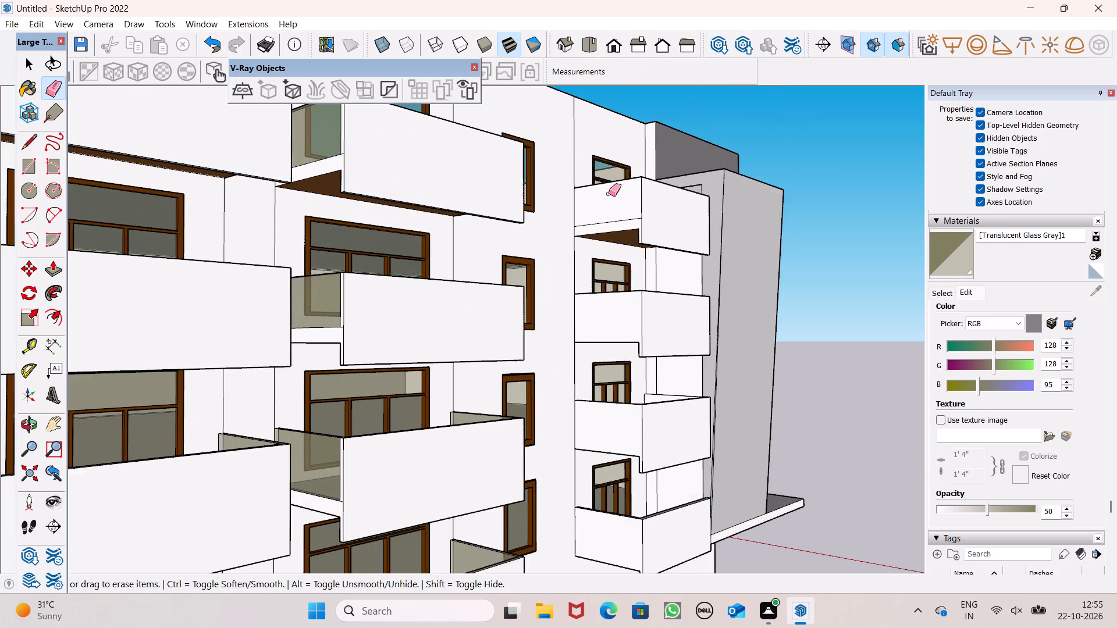
{"action": "scroll", "coordinate": [609, 194], "scroll_direction": "up", "scroll_amount": 4}
{"action": "left_click", "coordinate": [610, 223]}
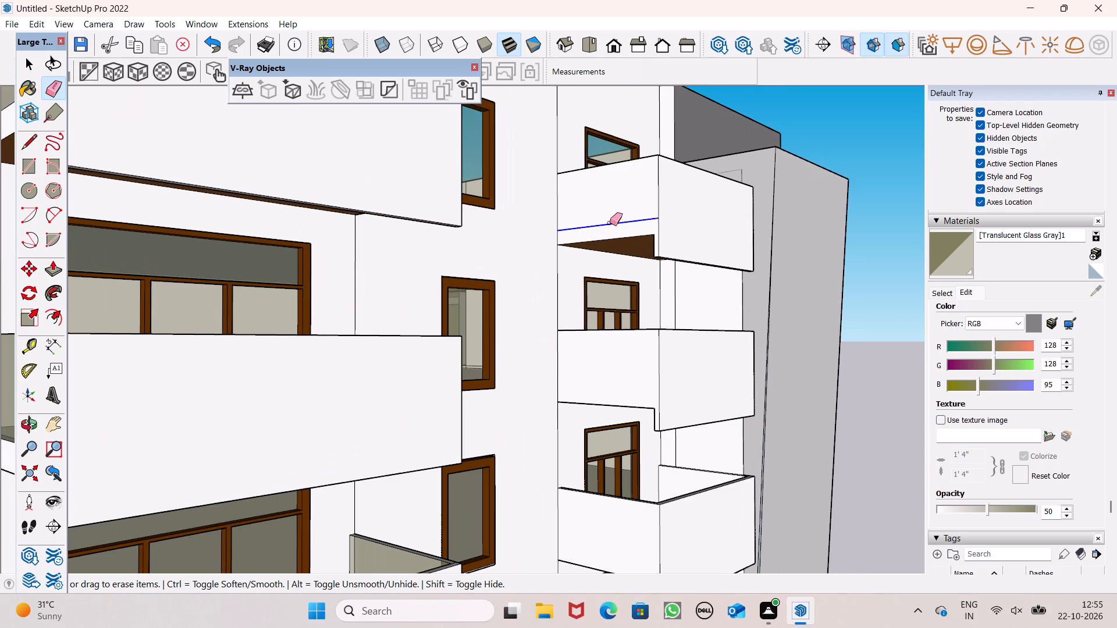
Examine the whole balcony side, including the cleaned balconies and window column, from several angles and from above.
{"action": "scroll", "coordinate": [613, 217], "scroll_direction": "down", "scroll_amount": 5}
{"action": "middle_click_drag", "start_coordinate": [616, 243], "coordinate": [338, 296]}
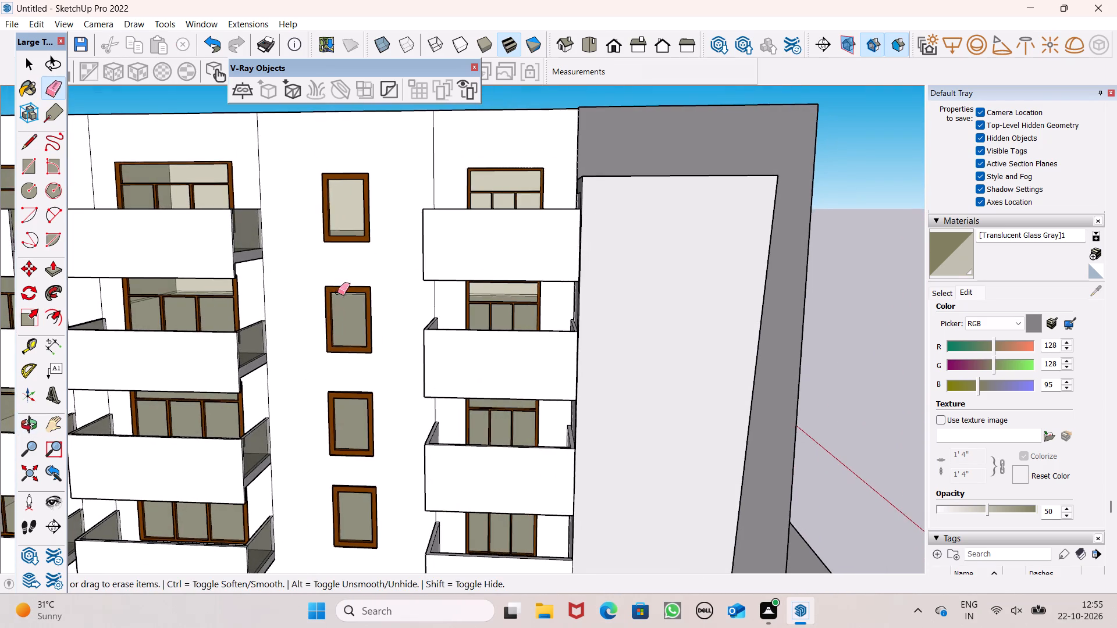
{"action": "scroll", "coordinate": [498, 279], "scroll_direction": "down", "scroll_amount": 3}
{"action": "middle_click_drag", "start_coordinate": [529, 286], "coordinate": [652, 306]}
{"action": "key", "text": "space"}
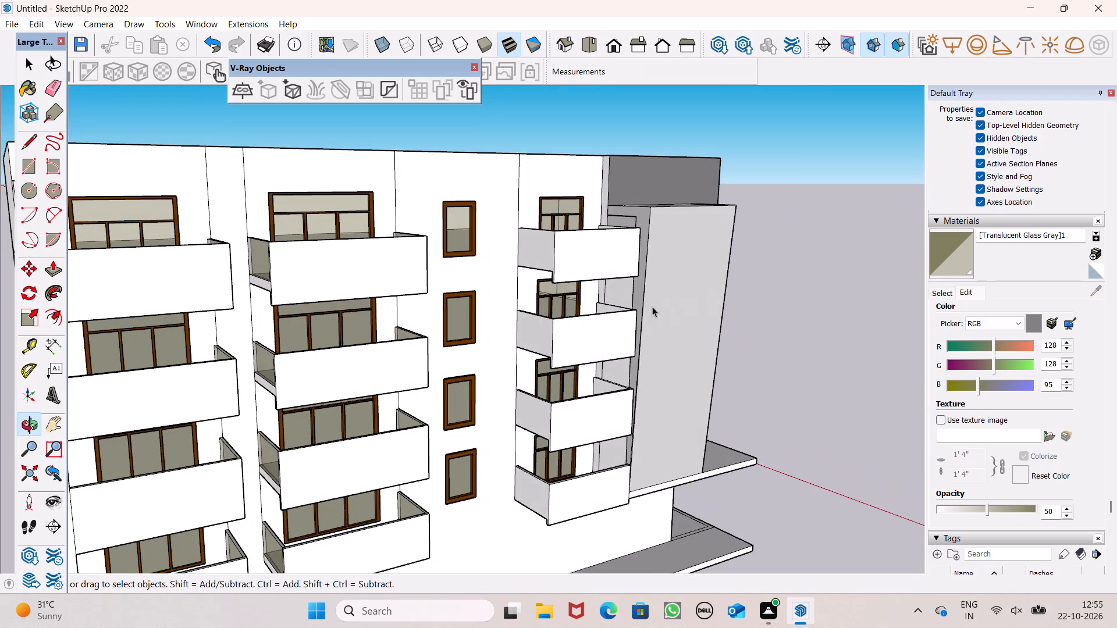
{"action": "middle_click_drag", "start_coordinate": [652, 306], "coordinate": [610, 308]}
{"action": "scroll", "coordinate": [596, 274], "scroll_direction": "down", "scroll_amount": 3}
{"action": "middle_click_drag", "start_coordinate": [630, 289], "coordinate": [458, 310]}
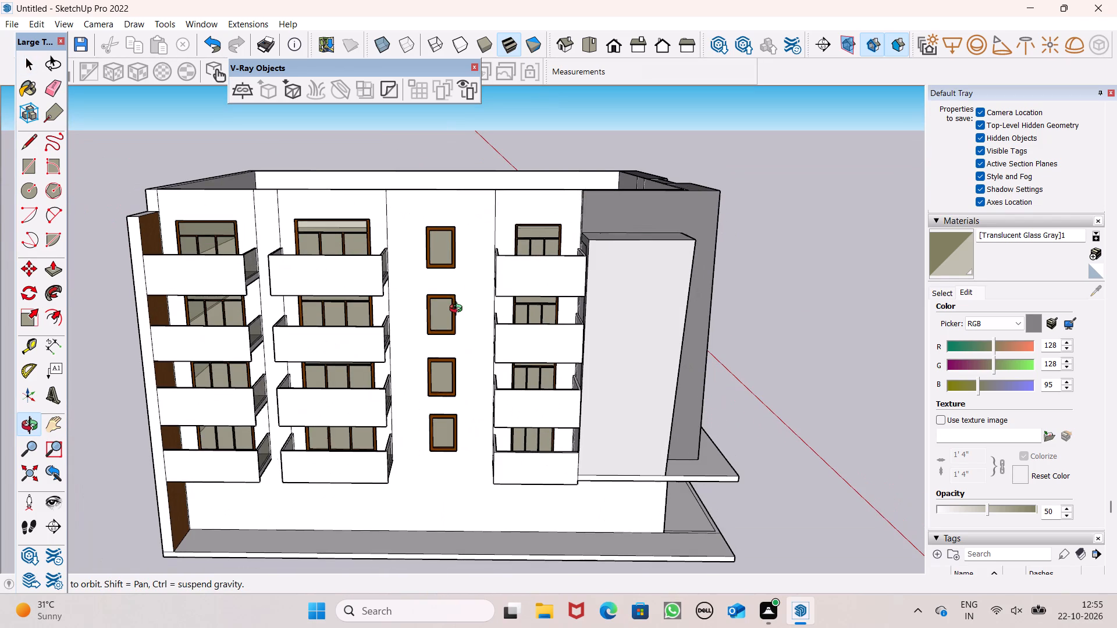
{"action": "middle_click_drag", "start_coordinate": [458, 310], "coordinate": [381, 285]}
{"action": "scroll", "coordinate": [379, 274], "scroll_direction": "down", "scroll_amount": 2}
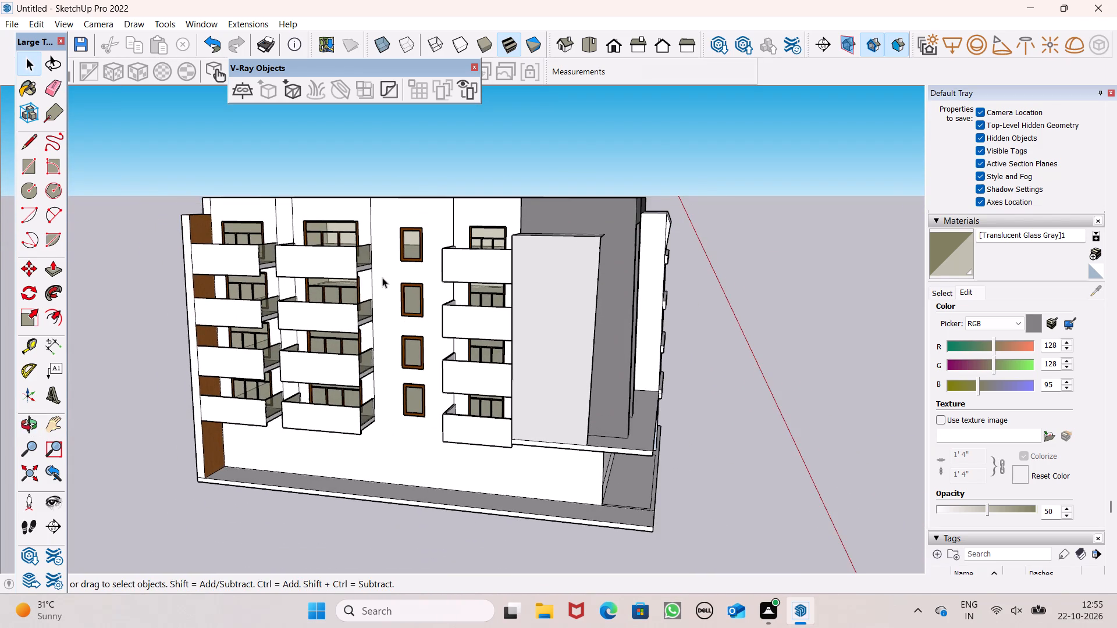
{"action": "scroll", "coordinate": [355, 222], "scroll_direction": "down", "scroll_amount": 2}
{"action": "middle_click_drag", "start_coordinate": [351, 241], "coordinate": [424, 370]}
{"action": "scroll", "coordinate": [167, 301], "scroll_direction": "up", "scroll_amount": 6}
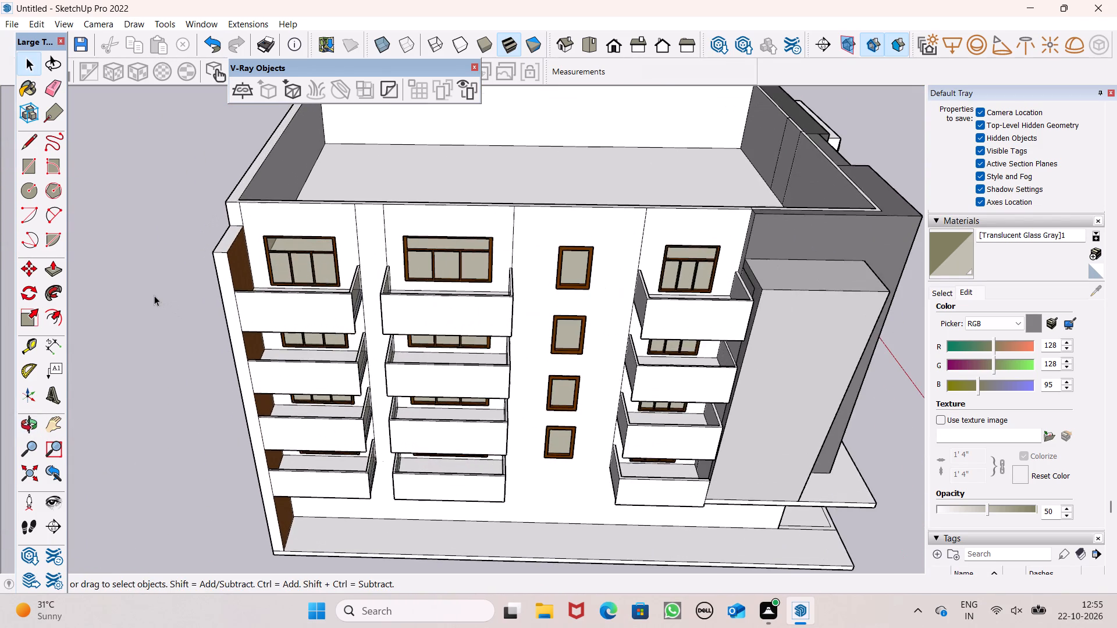
Push/Pull the top of the end fin wall with the brown inner face up about 3' 6 3/4", level with the roof parapet.
{"action": "scroll", "coordinate": [155, 263], "scroll_direction": "up", "scroll_amount": 6}
{"action": "scroll", "coordinate": [247, 231], "scroll_direction": "down", "scroll_amount": 7}
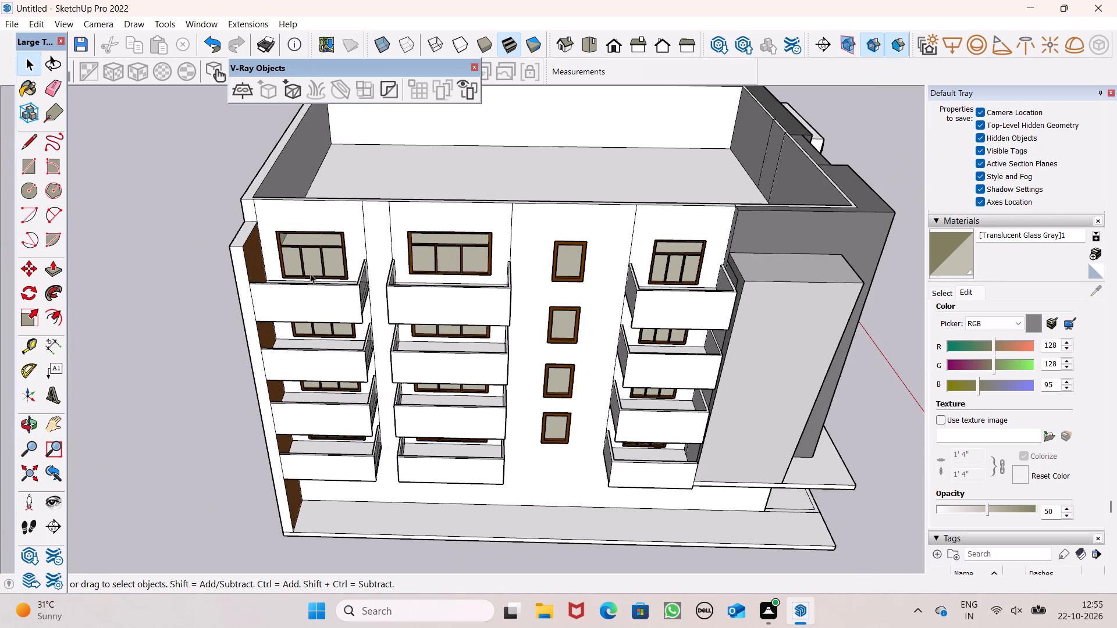
{"action": "middle_click_drag", "start_coordinate": [310, 273], "coordinate": [280, 237]}
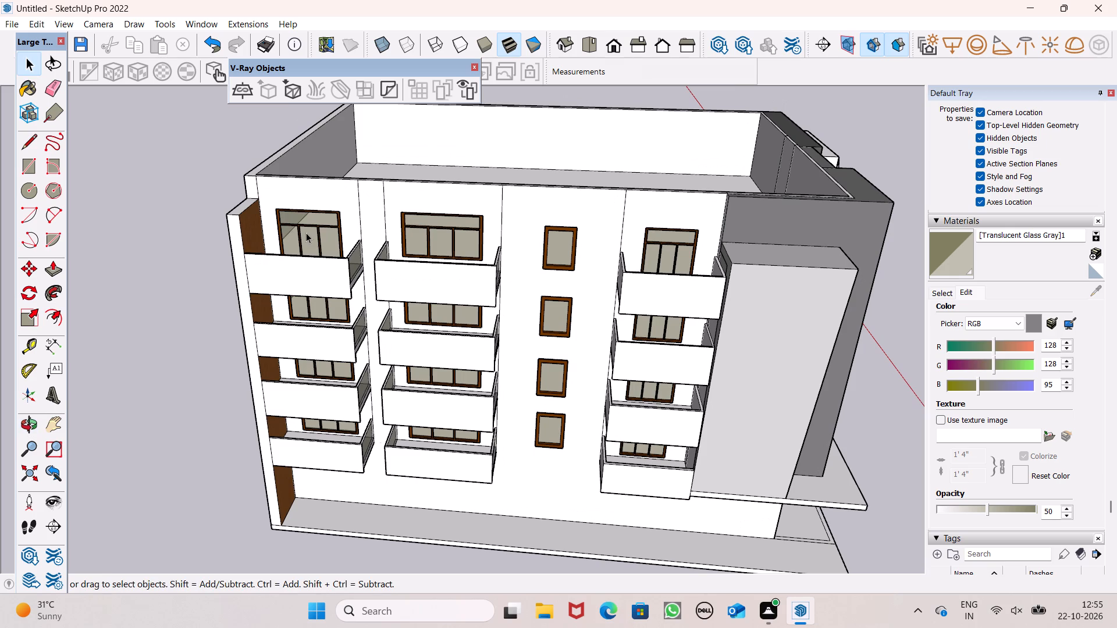
{"action": "scroll", "coordinate": [346, 219], "scroll_direction": "down", "scroll_amount": 2}
{"action": "middle_click_drag", "start_coordinate": [390, 219], "coordinate": [277, 240]}
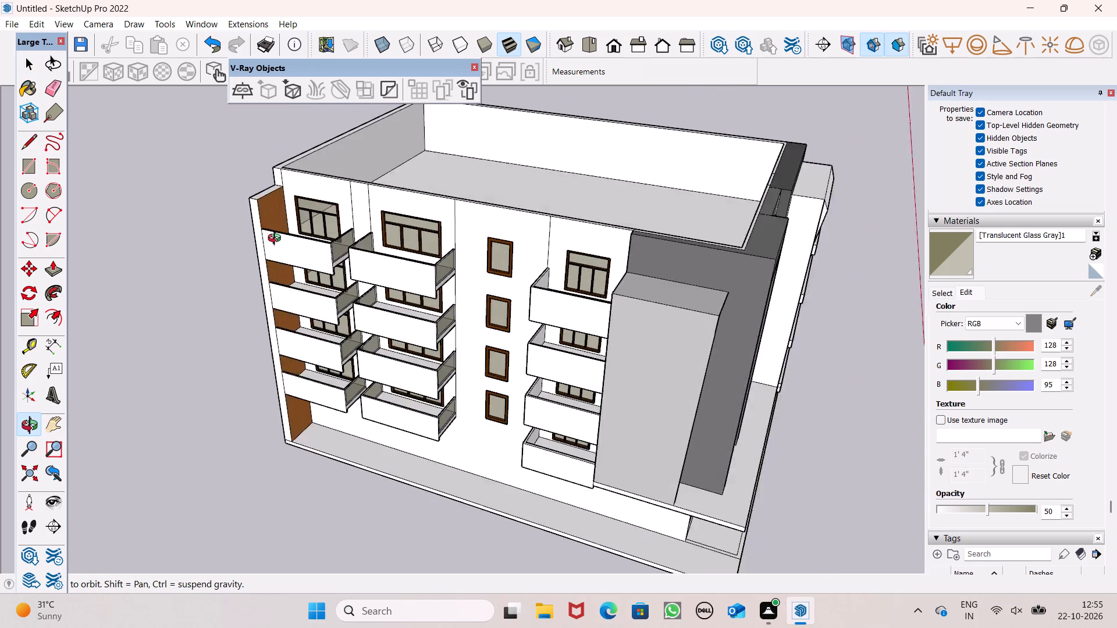
{"action": "middle_click_drag", "start_coordinate": [277, 240], "coordinate": [537, 299]}
{"action": "left_click_drag", "start_coordinate": [51, 265], "coordinate": [63, 265]}
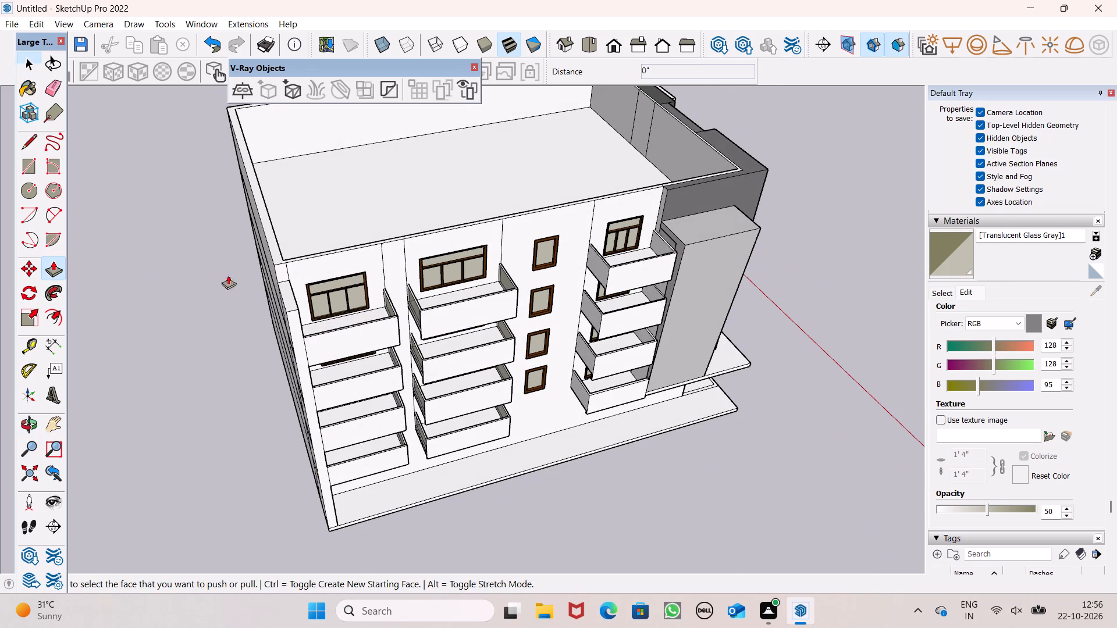
{"action": "scroll", "coordinate": [240, 275], "scroll_direction": "up", "scroll_amount": 5}
{"action": "left_click_drag", "start_coordinate": [312, 301], "coordinate": [298, 239]}
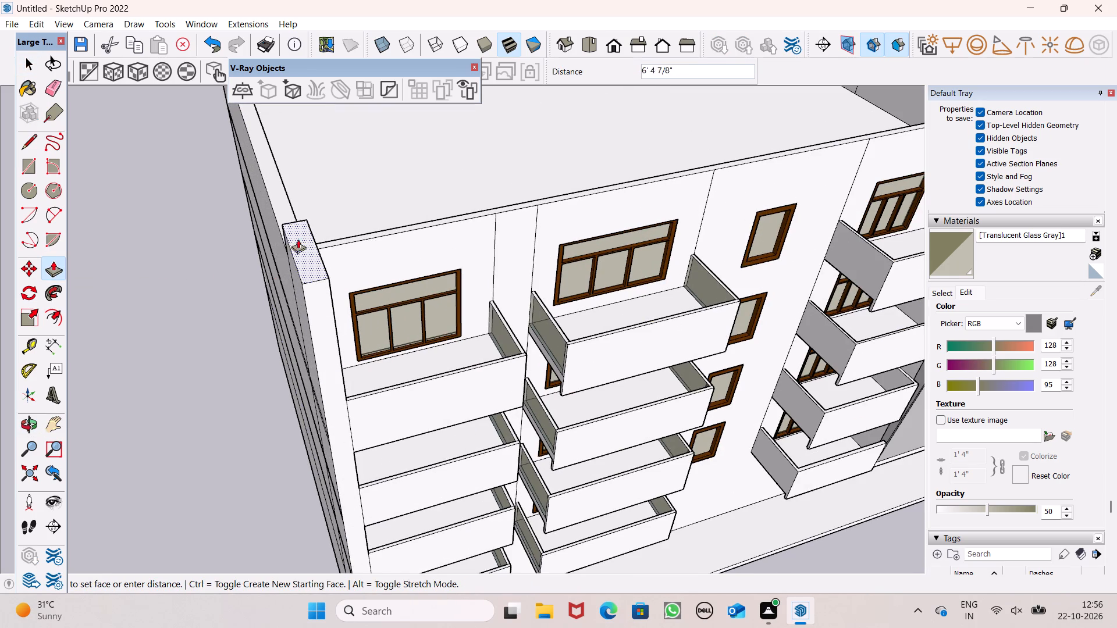
{"action": "left_click_drag", "start_coordinate": [298, 239], "coordinate": [358, 241]}
{"action": "scroll", "coordinate": [226, 248], "scroll_direction": "down", "scroll_amount": 4}
{"action": "middle_click_drag", "start_coordinate": [332, 291], "coordinate": [42, 227]}
{"action": "key", "text": "space"}
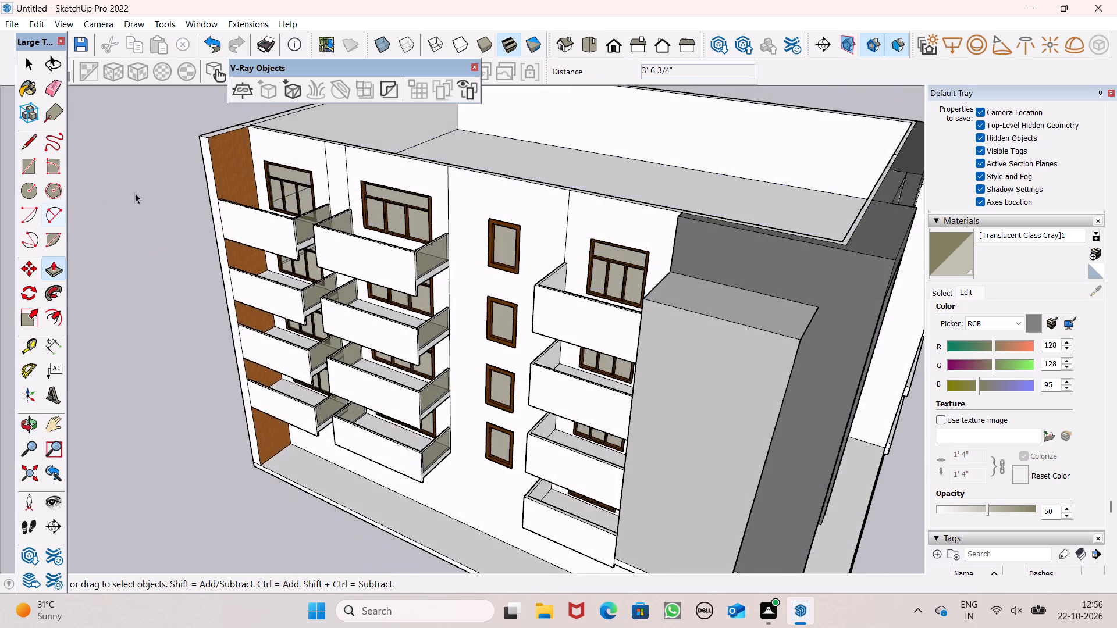
Examine the entrance facade, the plain side and the rear of the building from above and all around.
{"action": "scroll", "coordinate": [158, 195], "scroll_direction": "down", "scroll_amount": 3}
{"action": "middle_click_drag", "start_coordinate": [304, 272], "coordinate": [126, 238]}
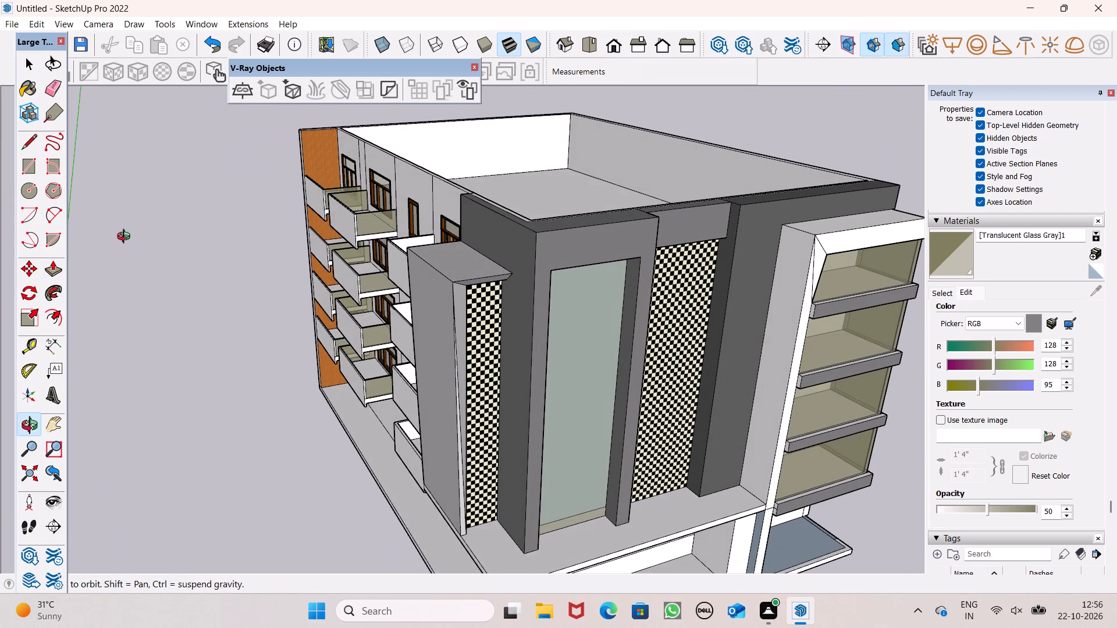
{"action": "middle_click_drag", "start_coordinate": [126, 238], "coordinate": [128, 235]}
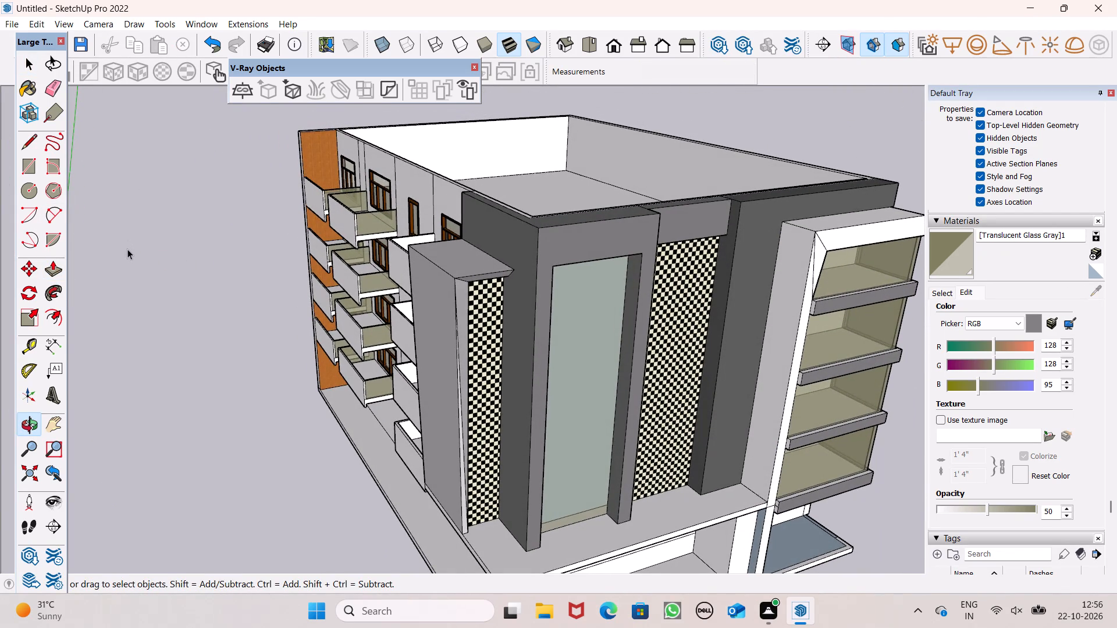
{"action": "scroll", "coordinate": [128, 248], "scroll_direction": "down", "scroll_amount": 4}
{"action": "scroll", "coordinate": [191, 247], "scroll_direction": "down", "scroll_amount": 5}
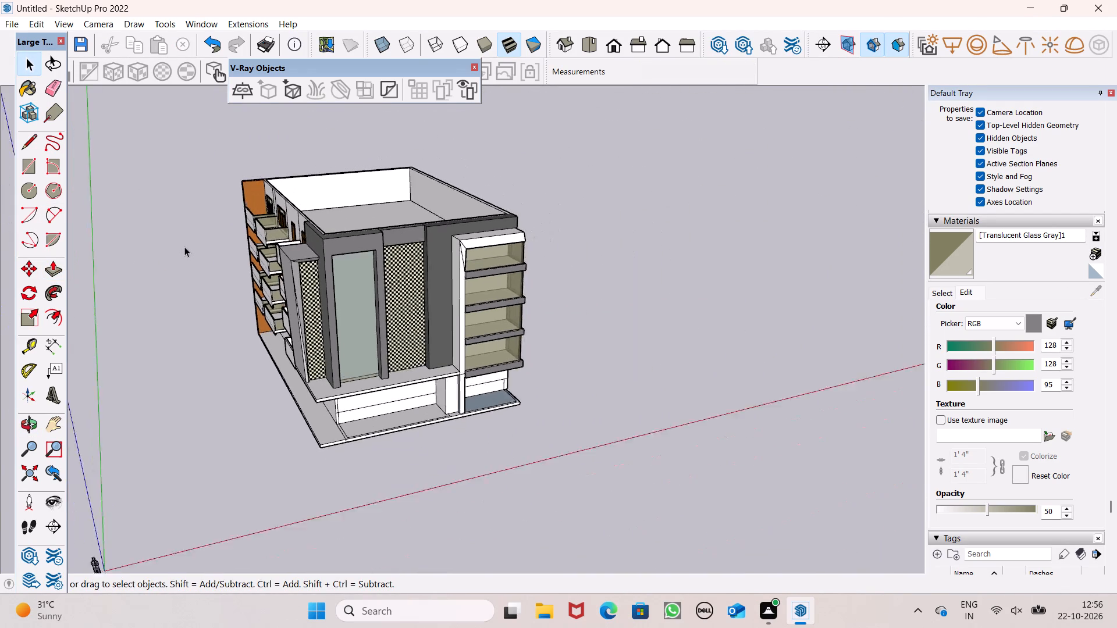
{"action": "scroll", "coordinate": [184, 247], "scroll_direction": "down", "scroll_amount": 4}
{"action": "middle_click_drag", "start_coordinate": [231, 279], "coordinate": [181, 453]}
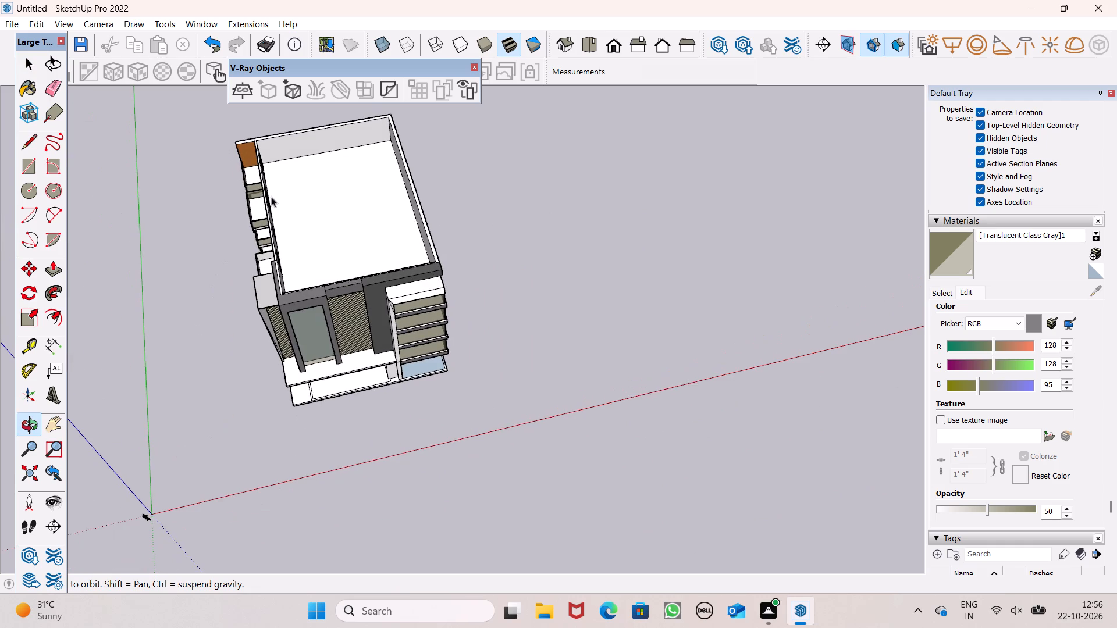
{"action": "scroll", "coordinate": [282, 181], "scroll_direction": "up", "scroll_amount": 5}
{"action": "scroll", "coordinate": [321, 216], "scroll_direction": "down", "scroll_amount": 3}
{"action": "middle_click_drag", "start_coordinate": [390, 290], "coordinate": [258, 313]}
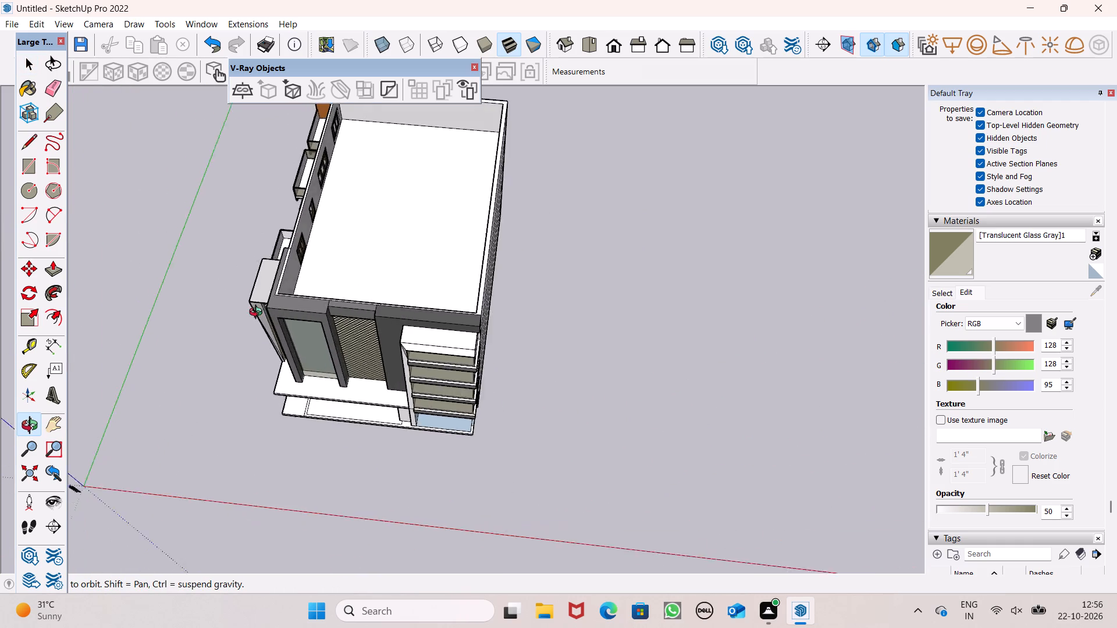
{"action": "middle_click_drag", "start_coordinate": [258, 313], "coordinate": [314, 284]}
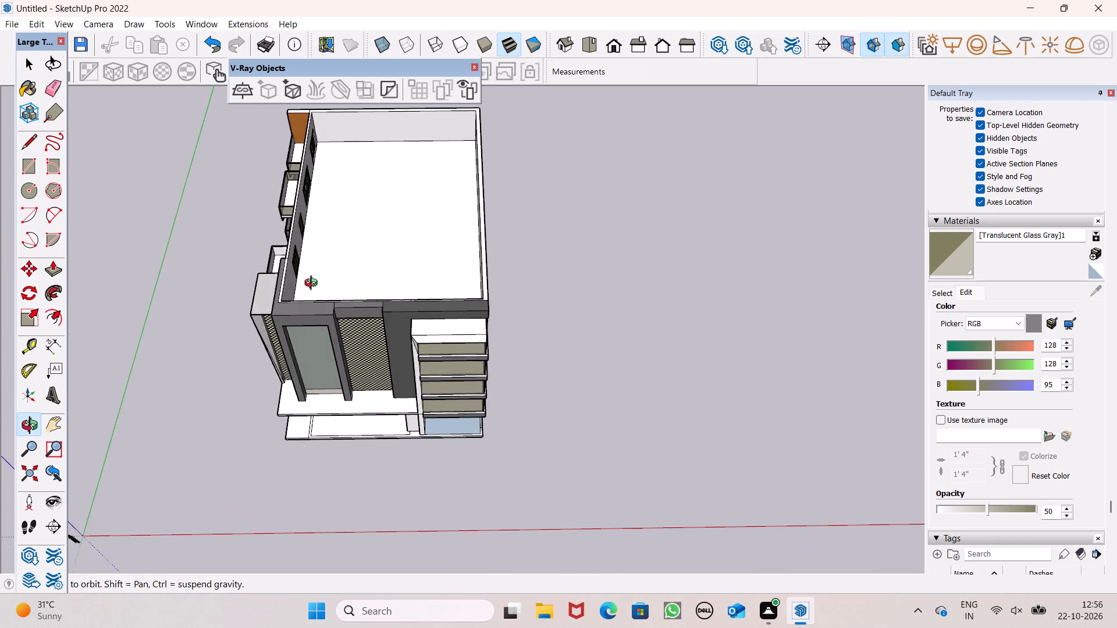
{"action": "middle_click_drag", "start_coordinate": [314, 284], "coordinate": [378, 282]}
{"action": "scroll", "coordinate": [421, 251], "scroll_direction": "down", "scroll_amount": 3}
{"action": "middle_click_drag", "start_coordinate": [460, 281], "coordinate": [0, 294]}
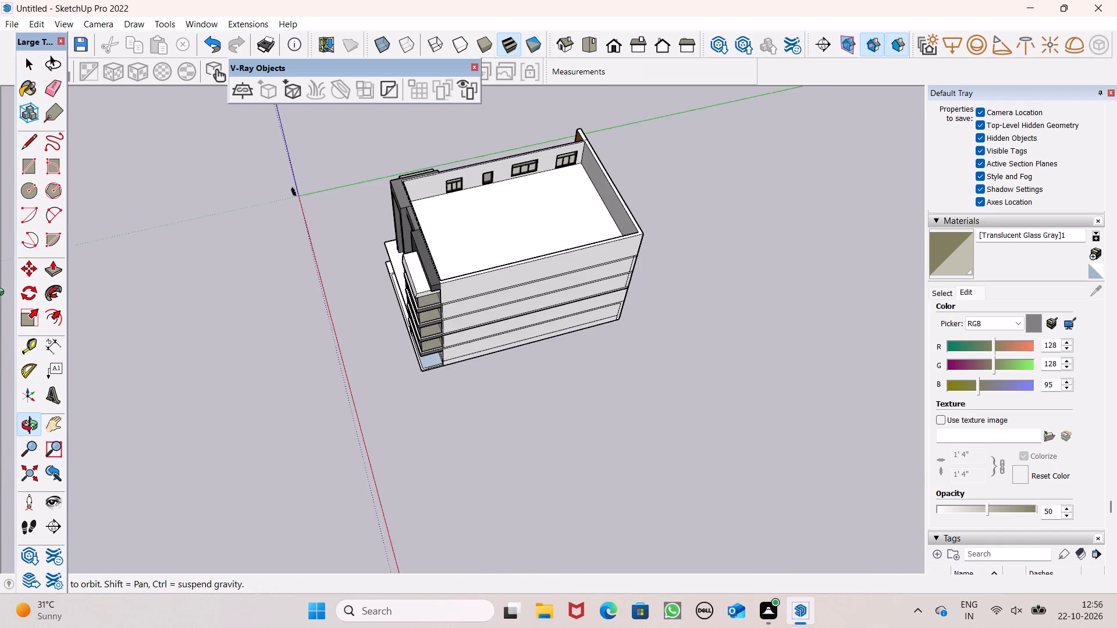
{"action": "middle_click_drag", "start_coordinate": [0, 294], "coordinate": [0, 290]}
{"action": "middle_click_drag", "start_coordinate": [524, 260], "coordinate": [59, 213]}
{"action": "scroll", "coordinate": [59, 213], "scroll_direction": "up", "scroll_amount": 1}
{"action": "middle_click_drag", "start_coordinate": [506, 241], "coordinate": [378, 256]}
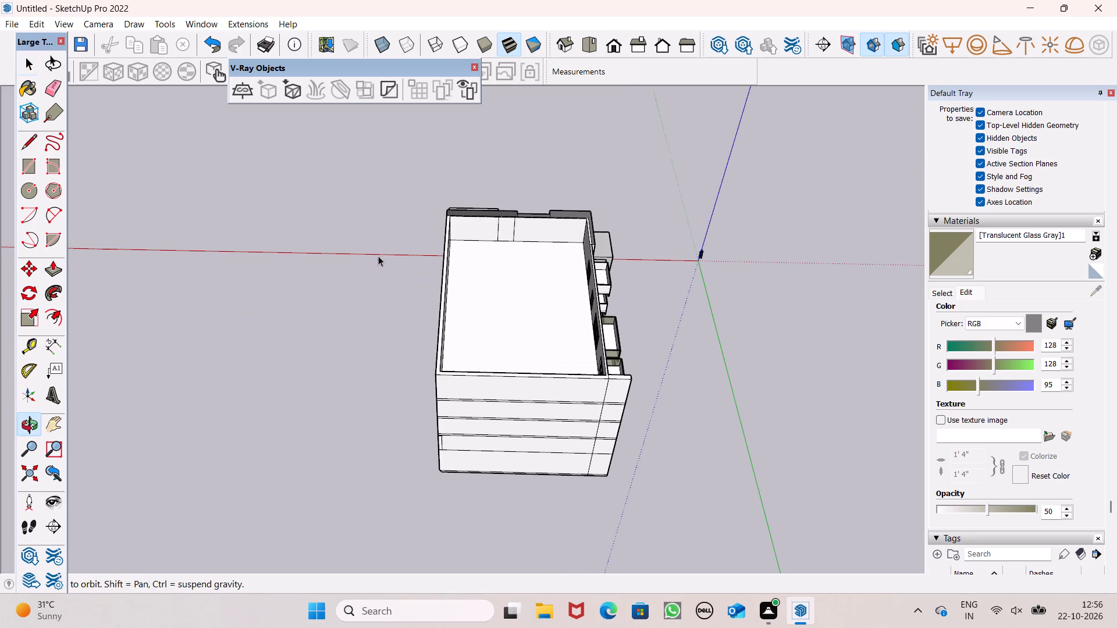
{"action": "middle_click_drag", "start_coordinate": [378, 256], "coordinate": [379, 256]}
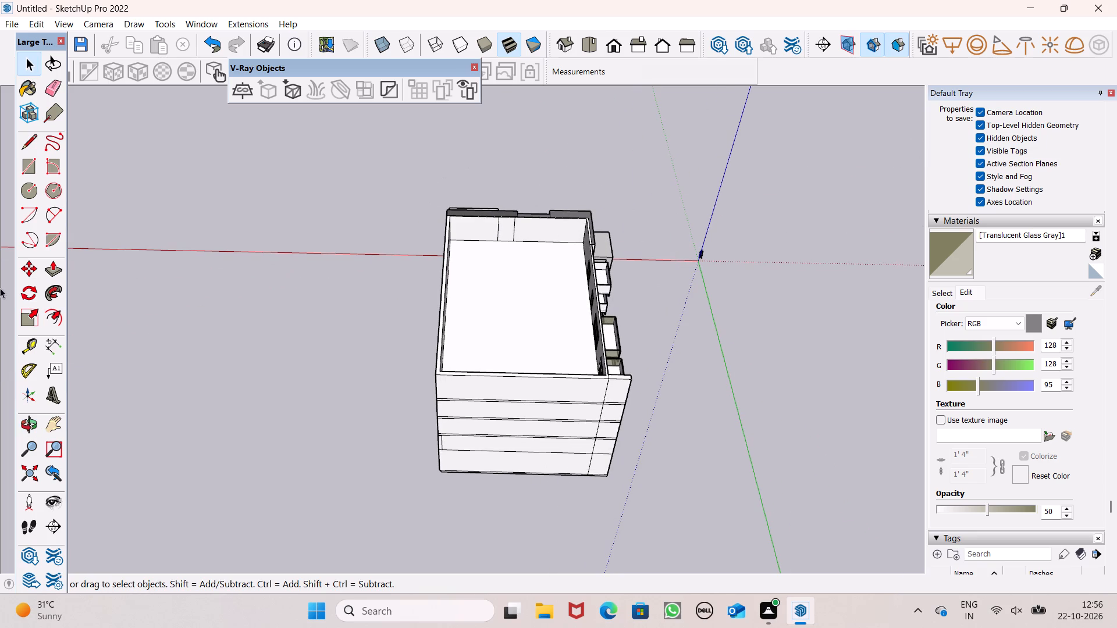
Push/Pull the parapet's wide inner face section behind the entrance facade along the plain side wall toward the rear parapet.
{"action": "left_click", "coordinate": [56, 271]}
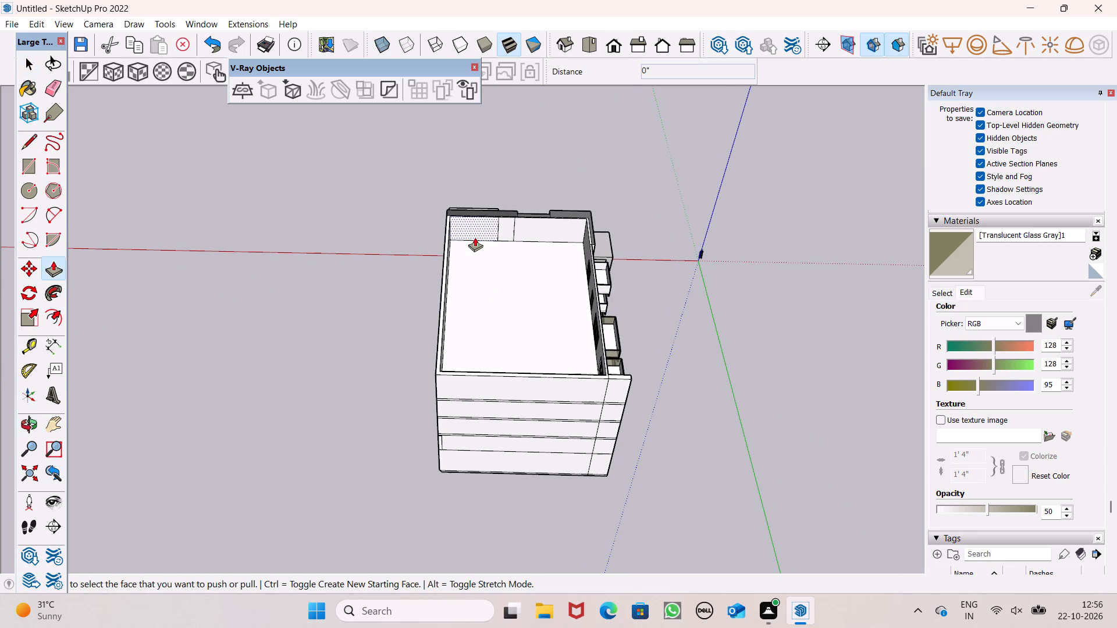
{"action": "scroll", "coordinate": [475, 235], "scroll_direction": "up", "scroll_amount": 1}
{"action": "scroll", "coordinate": [475, 235], "scroll_direction": "down", "scroll_amount": 2}
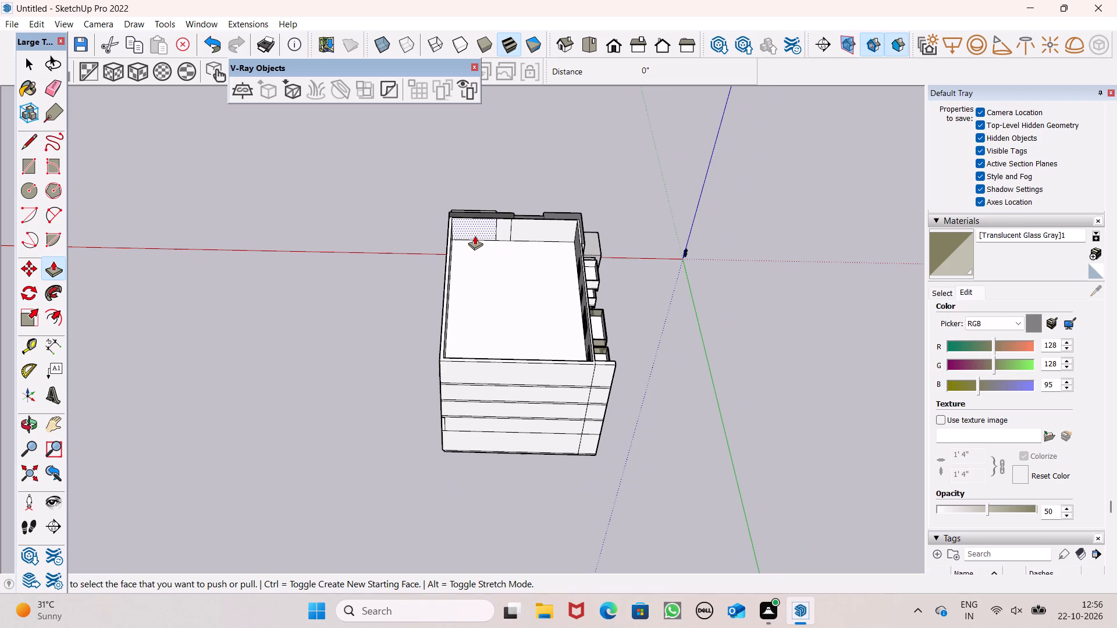
{"action": "scroll", "coordinate": [474, 234], "scroll_direction": "down", "scroll_amount": 2}
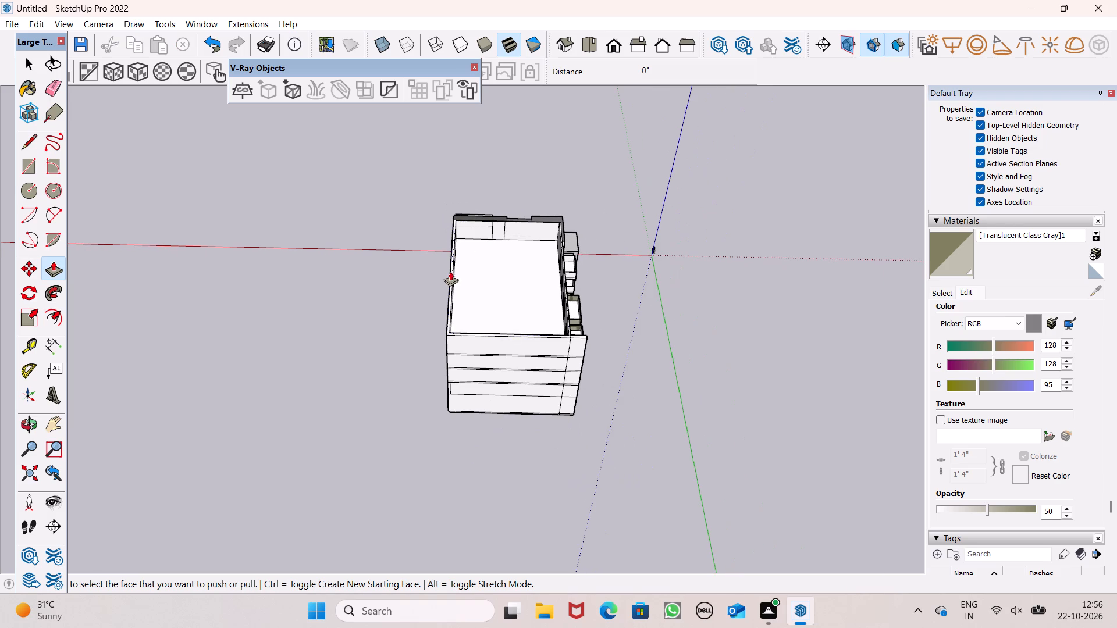
{"action": "scroll", "coordinate": [465, 269], "scroll_direction": "down", "scroll_amount": 1}
{"action": "middle_click_drag", "start_coordinate": [472, 286], "coordinate": [556, 261]}
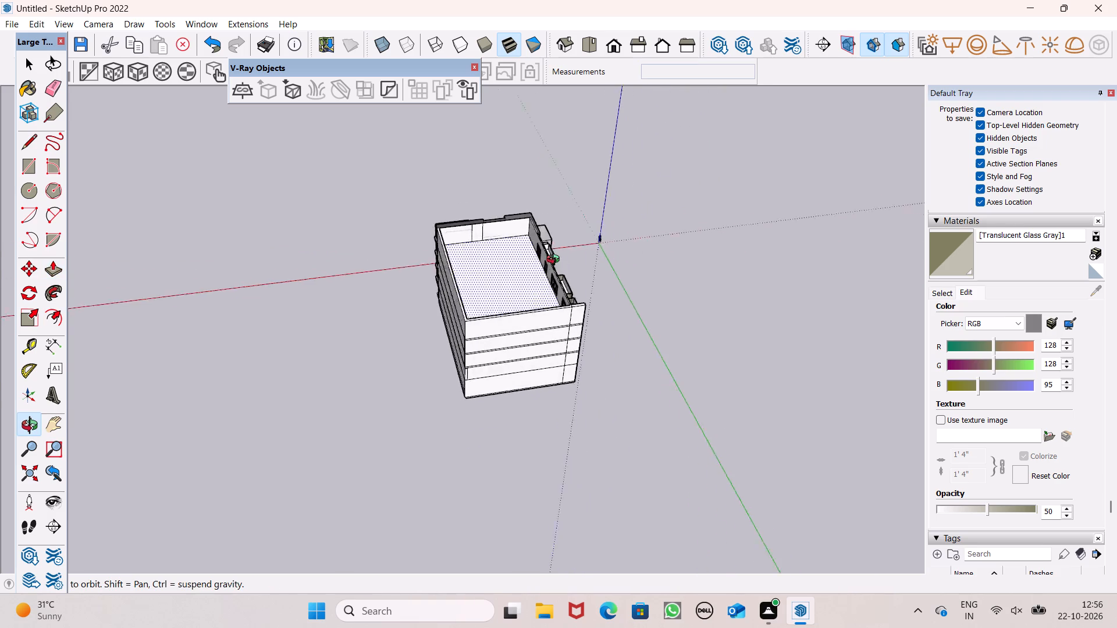
{"action": "middle_click_drag", "start_coordinate": [556, 261], "coordinate": [662, 240]}
{"action": "scroll", "coordinate": [439, 235], "scroll_direction": "up", "scroll_amount": 6}
{"action": "middle_click_drag", "start_coordinate": [447, 249], "coordinate": [885, 213]}
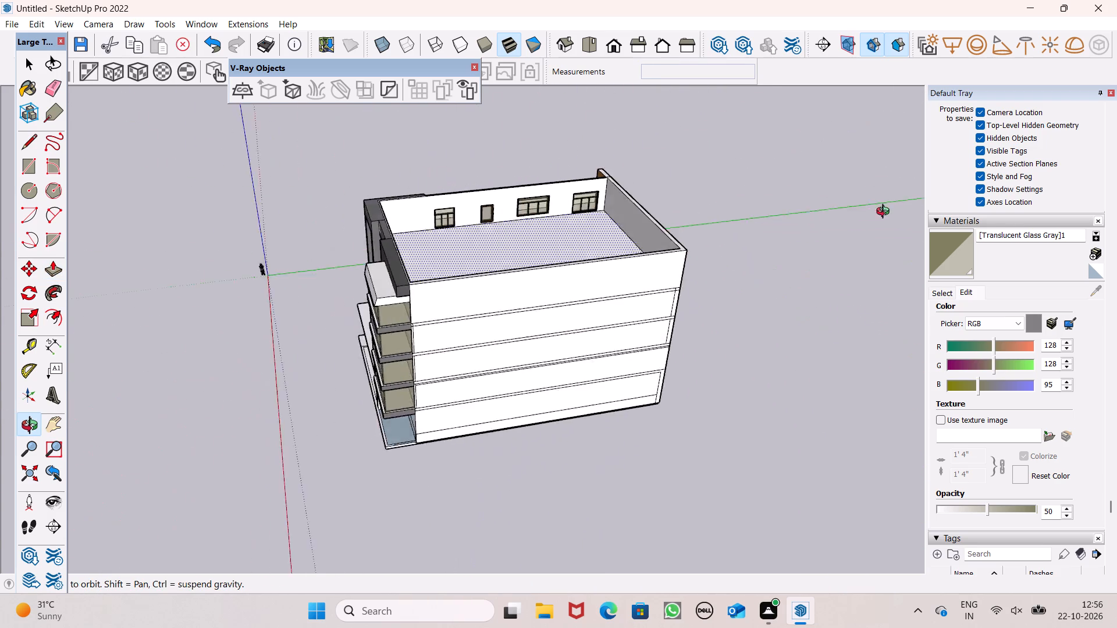
{"action": "middle_click_drag", "start_coordinate": [885, 213], "coordinate": [977, 184]}
{"action": "scroll", "coordinate": [918, 203], "scroll_direction": "up", "scroll_amount": 1}
{"action": "scroll", "coordinate": [528, 243], "scroll_direction": "up", "scroll_amount": 1}
{"action": "middle_click", "coordinate": [602, 210]}
{"action": "scroll", "coordinate": [529, 209], "scroll_direction": "down", "scroll_amount": 2}
{"action": "middle_click_drag", "start_coordinate": [529, 252], "coordinate": [66, 297]}
{"action": "scroll", "coordinate": [357, 241], "scroll_direction": "up", "scroll_amount": 4}
{"action": "middle_click_drag", "start_coordinate": [422, 265], "coordinate": [264, 290]}
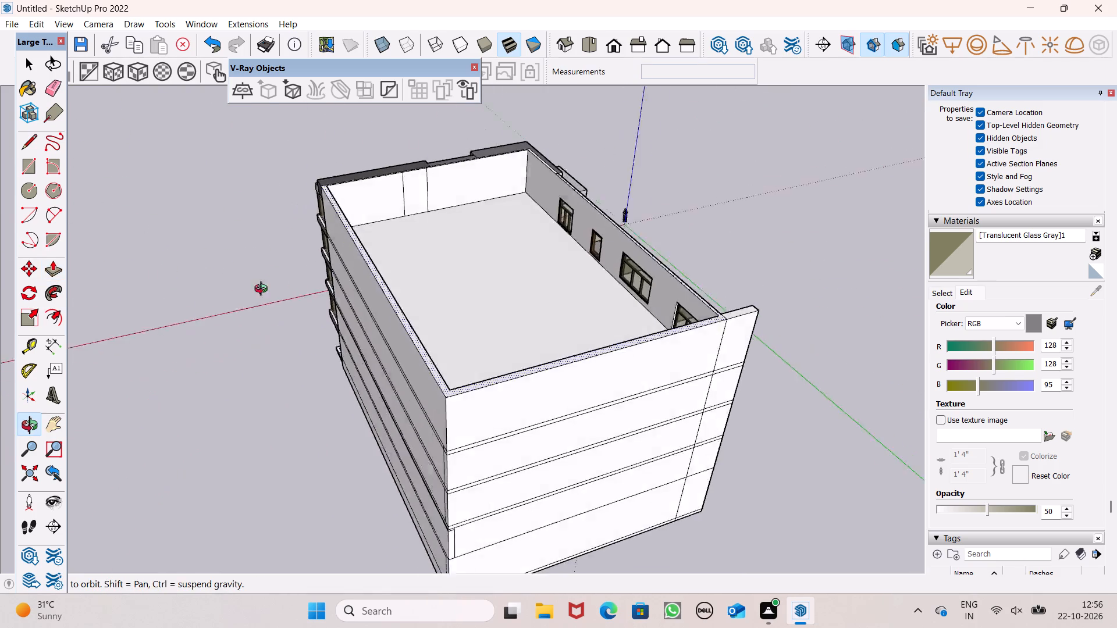
{"action": "middle_click_drag", "start_coordinate": [264, 290], "coordinate": [234, 290]}
{"action": "scroll", "coordinate": [330, 170], "scroll_direction": "up", "scroll_amount": 5}
{"action": "left_click_drag", "start_coordinate": [399, 197], "coordinate": [461, 593]}
{"action": "scroll", "coordinate": [302, 273], "scroll_direction": "down", "scroll_amount": 5}
Extend the raised roof strip's end face about 7' 10 1/4" and a further 1' 5 15/16" to close the gap at the rear parapet.
{"action": "left_click_drag", "start_coordinate": [362, 404], "coordinate": [369, 433]}
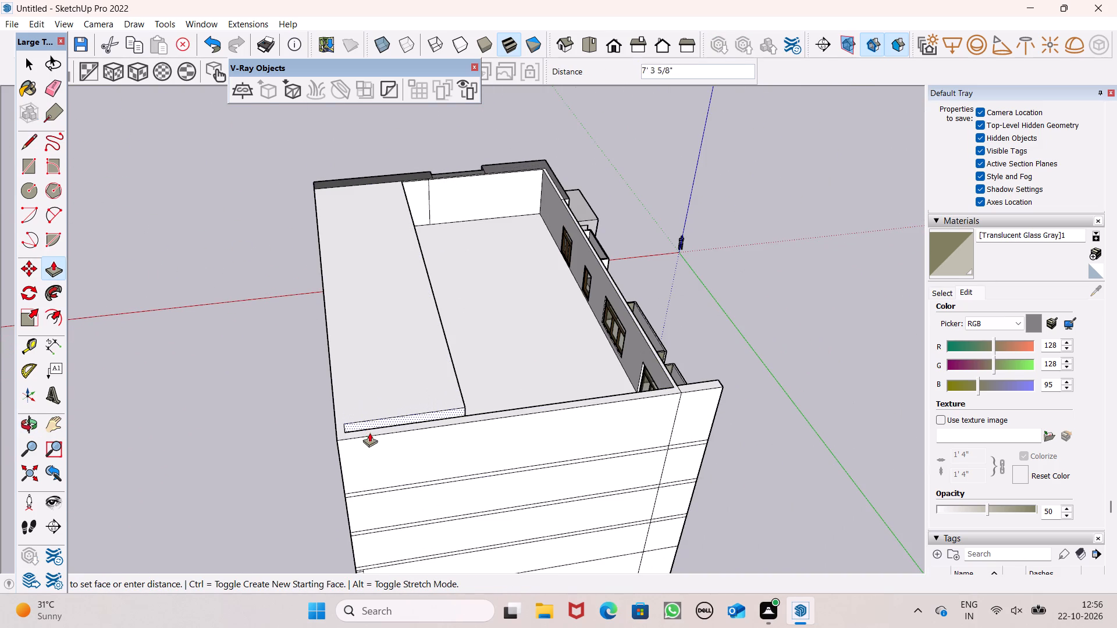
{"action": "left_click_drag", "start_coordinate": [369, 433], "coordinate": [369, 435]}
{"action": "scroll", "coordinate": [362, 413], "scroll_direction": "up", "scroll_amount": 5}
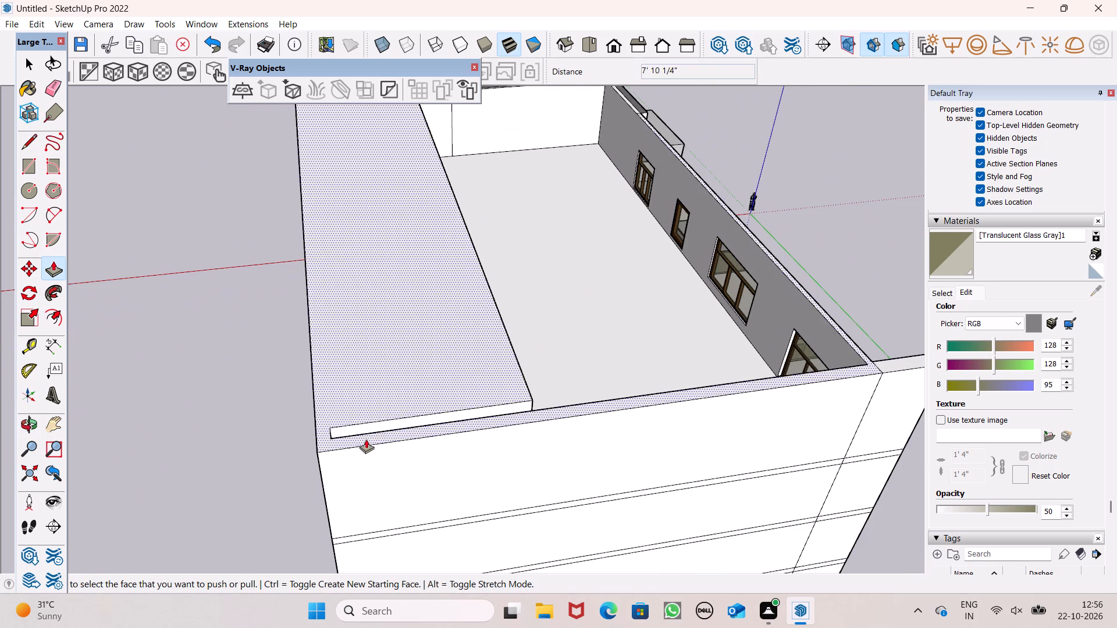
{"action": "scroll", "coordinate": [358, 436], "scroll_direction": "up", "scroll_amount": 6}
{"action": "left_click_drag", "start_coordinate": [359, 423], "coordinate": [371, 449]}
{"action": "scroll", "coordinate": [333, 339], "scroll_direction": "down", "scroll_amount": 11}
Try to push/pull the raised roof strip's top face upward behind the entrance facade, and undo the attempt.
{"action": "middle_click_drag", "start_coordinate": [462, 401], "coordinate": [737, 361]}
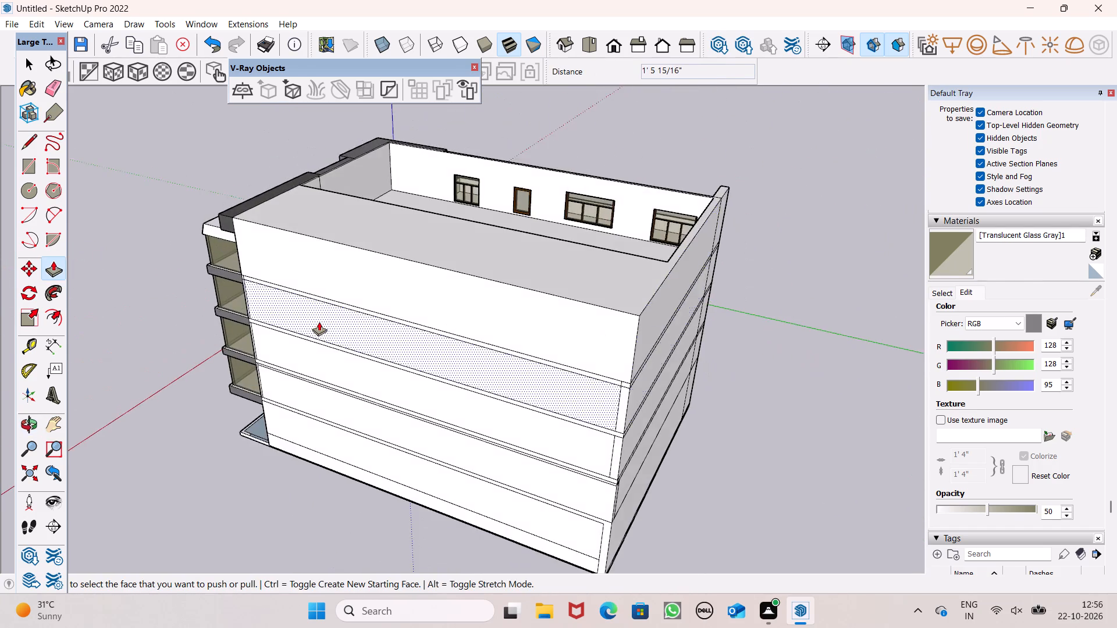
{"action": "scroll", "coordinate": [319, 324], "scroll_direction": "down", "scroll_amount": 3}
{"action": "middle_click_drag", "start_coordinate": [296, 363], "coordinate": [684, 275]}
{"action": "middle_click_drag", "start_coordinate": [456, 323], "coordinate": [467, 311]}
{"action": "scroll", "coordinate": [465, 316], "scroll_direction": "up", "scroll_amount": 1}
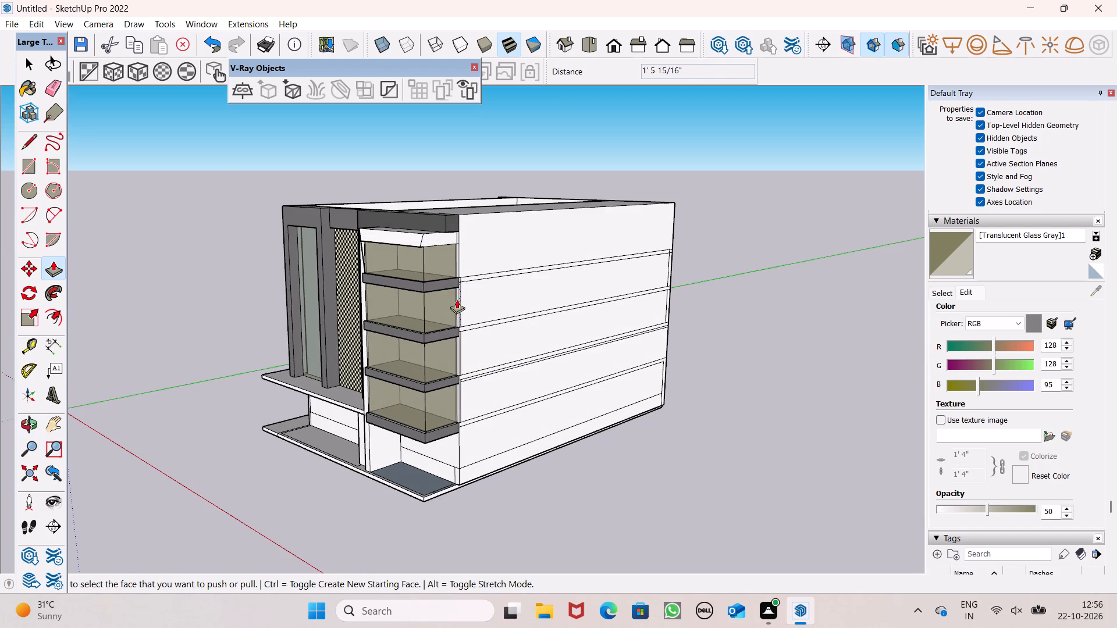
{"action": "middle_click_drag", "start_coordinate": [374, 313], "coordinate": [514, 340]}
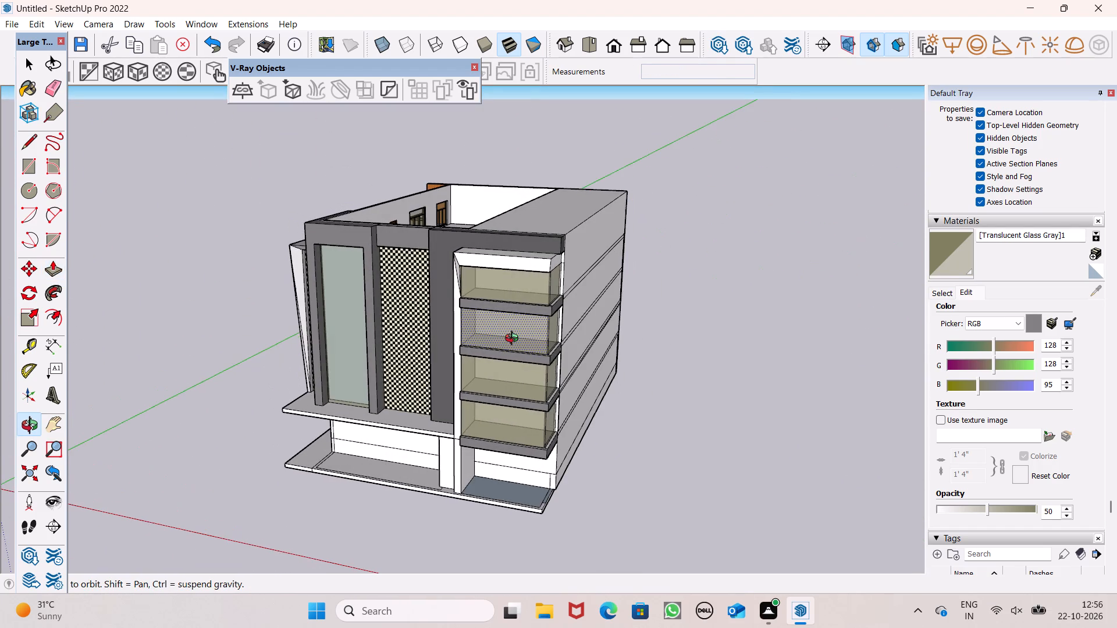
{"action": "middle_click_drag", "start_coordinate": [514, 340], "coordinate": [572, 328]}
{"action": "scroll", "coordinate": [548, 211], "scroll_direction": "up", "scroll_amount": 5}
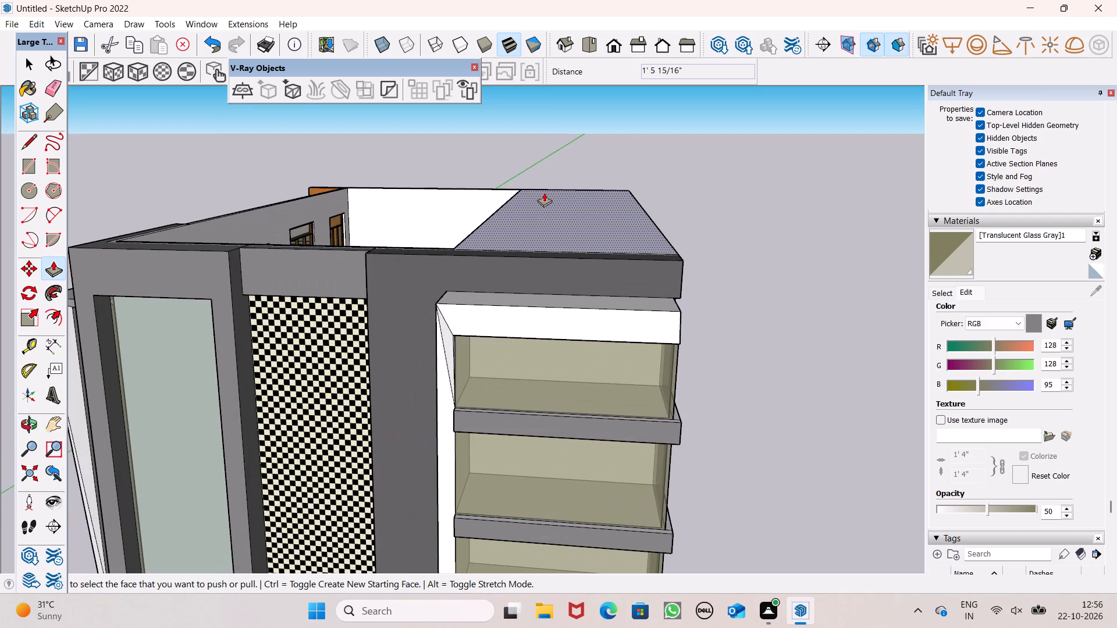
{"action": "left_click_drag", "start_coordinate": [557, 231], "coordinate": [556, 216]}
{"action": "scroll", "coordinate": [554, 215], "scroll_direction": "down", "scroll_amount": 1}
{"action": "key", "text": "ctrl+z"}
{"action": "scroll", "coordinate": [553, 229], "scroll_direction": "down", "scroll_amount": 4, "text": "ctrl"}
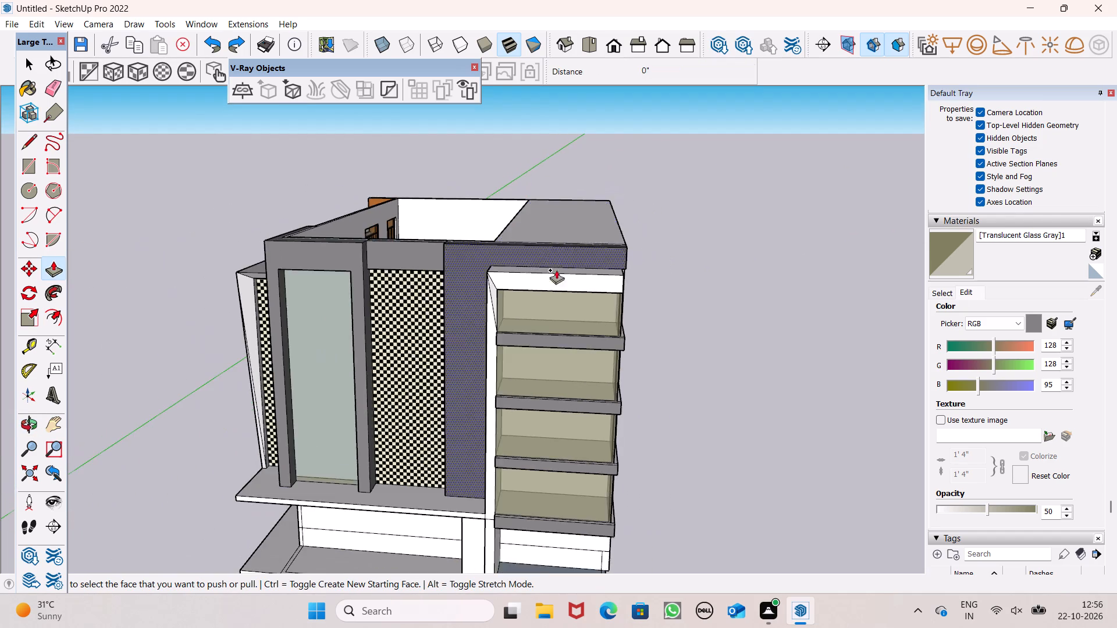
Push/Pull the narrow inner parapet section beside the raised roof strip 86' 5 7/8" back to the rear parapet.
{"action": "middle_click_drag", "start_coordinate": [556, 280], "coordinate": [82, 449]}
{"action": "scroll", "coordinate": [552, 286], "scroll_direction": "up", "scroll_amount": 1}
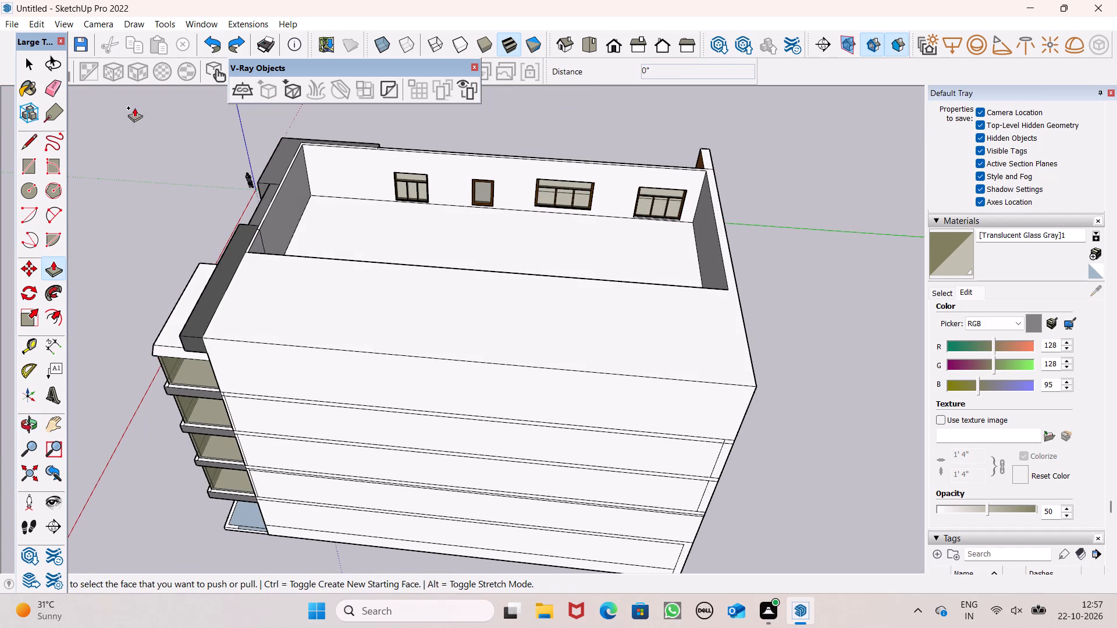
{"action": "scroll", "coordinate": [137, 203], "scroll_direction": "down", "scroll_amount": 2}
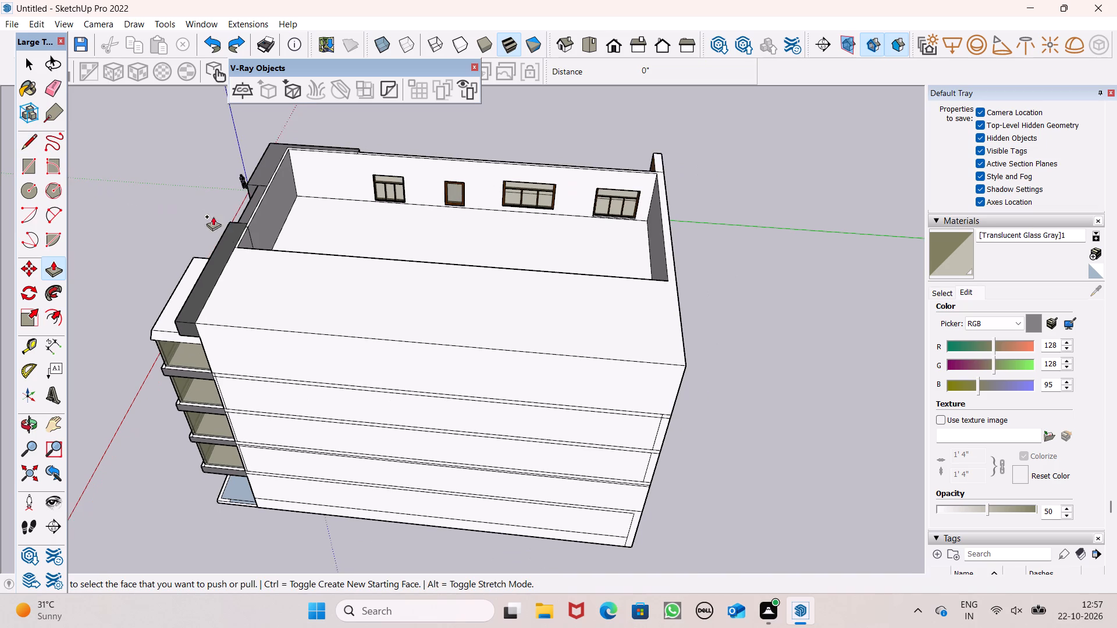
{"action": "middle_click_drag", "start_coordinate": [335, 353], "coordinate": [348, 412]}
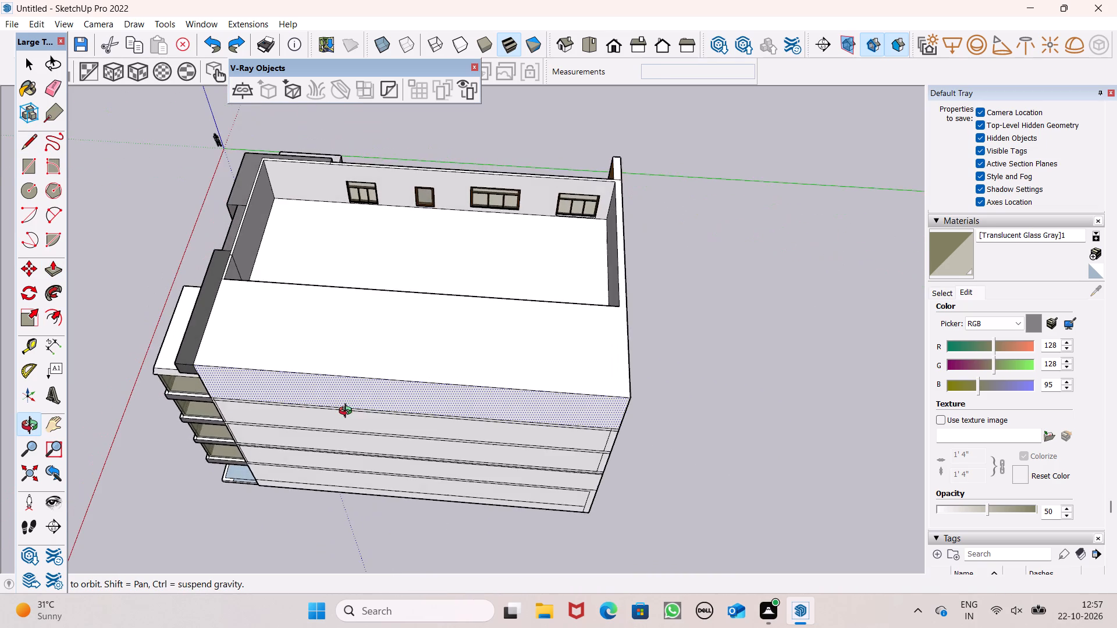
{"action": "middle_click_drag", "start_coordinate": [348, 412], "coordinate": [857, 247]}
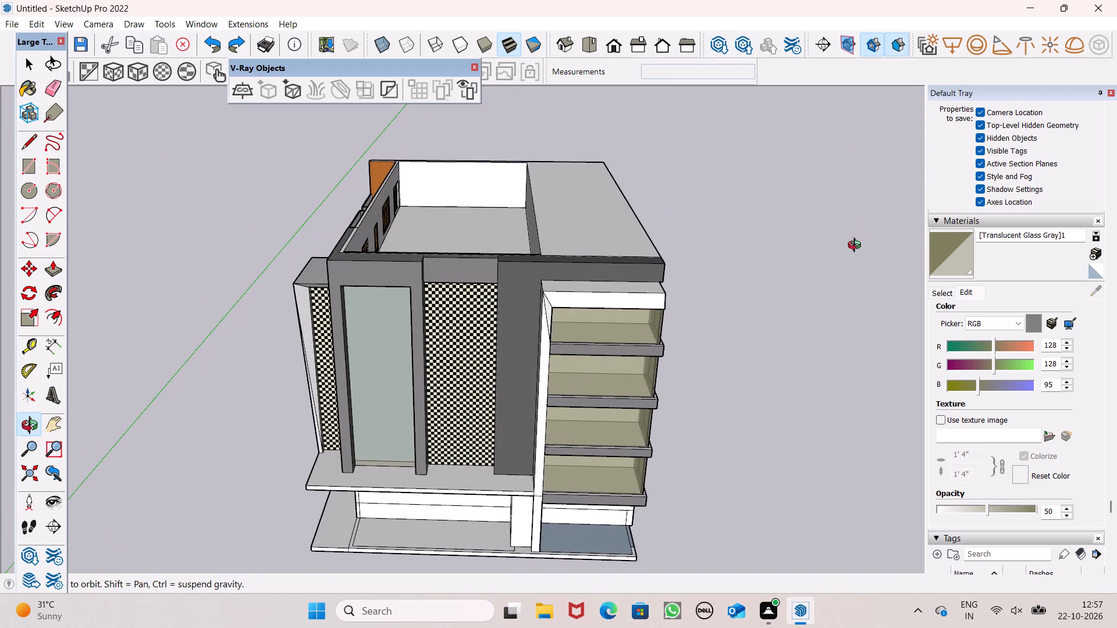
{"action": "middle_click_drag", "start_coordinate": [857, 247], "coordinate": [98, 408]}
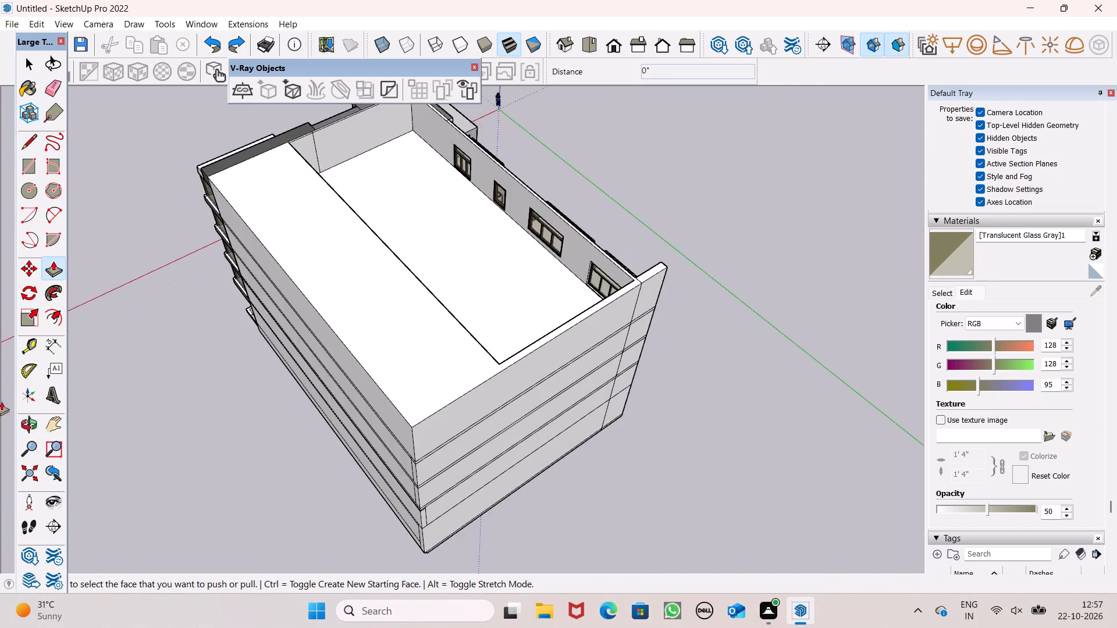
{"action": "middle_click_drag", "start_coordinate": [408, 279], "coordinate": [239, 302]}
{"action": "scroll", "coordinate": [291, 238], "scroll_direction": "down", "scroll_amount": 5}
{"action": "scroll", "coordinate": [329, 201], "scroll_direction": "up", "scroll_amount": 6}
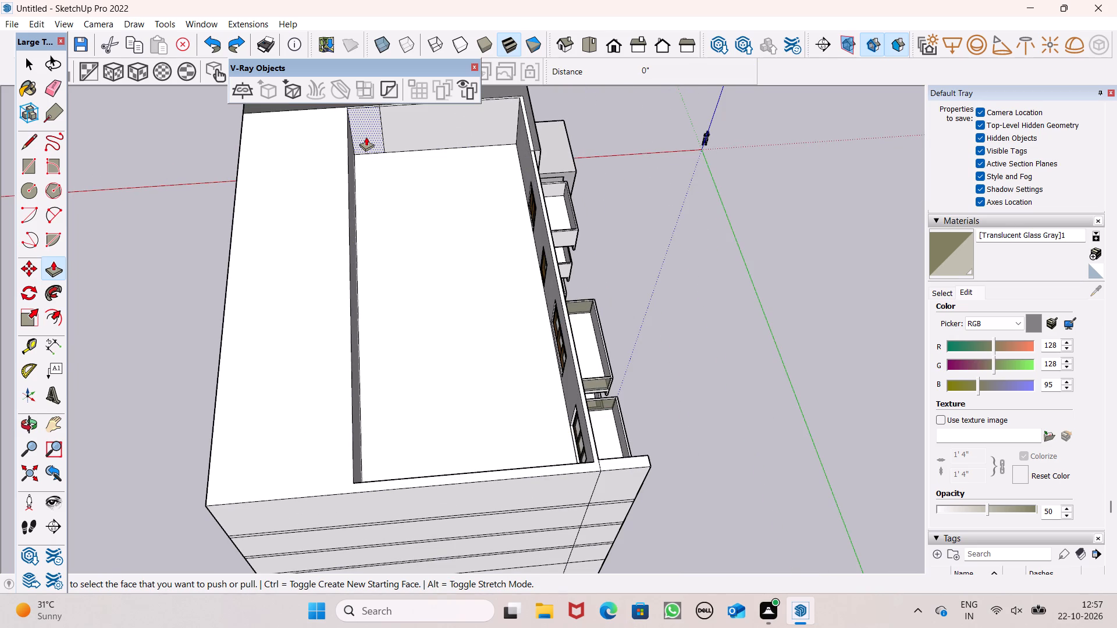
{"action": "left_click_drag", "start_coordinate": [366, 137], "coordinate": [375, 482]}
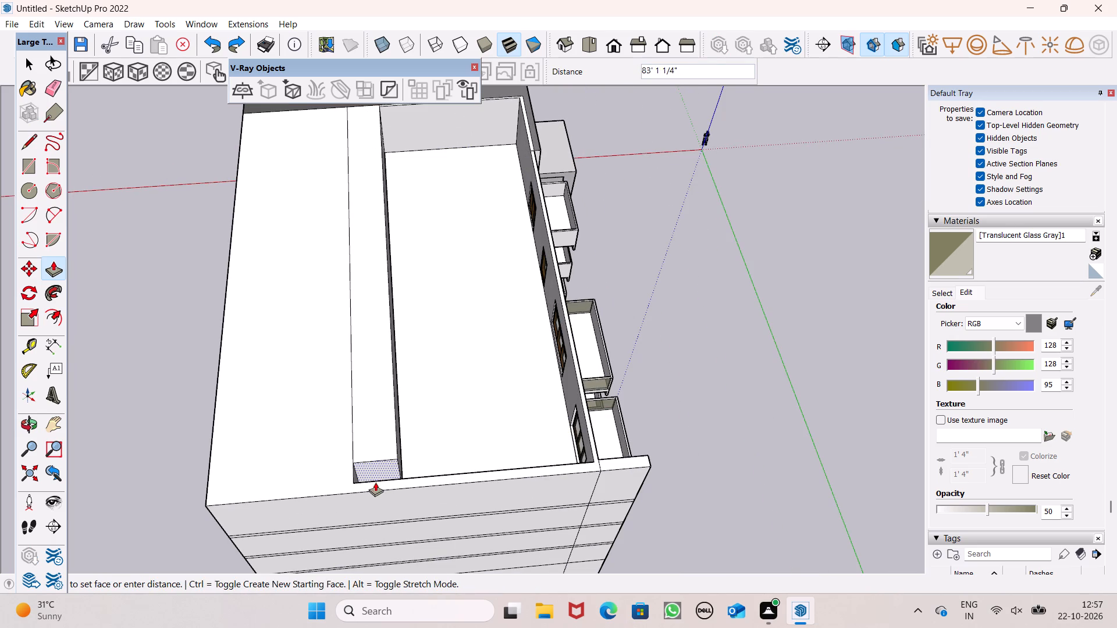
{"action": "left_click_drag", "start_coordinate": [375, 482], "coordinate": [372, 500]}
{"action": "scroll", "coordinate": [338, 433], "scroll_direction": "down", "scroll_amount": 4}
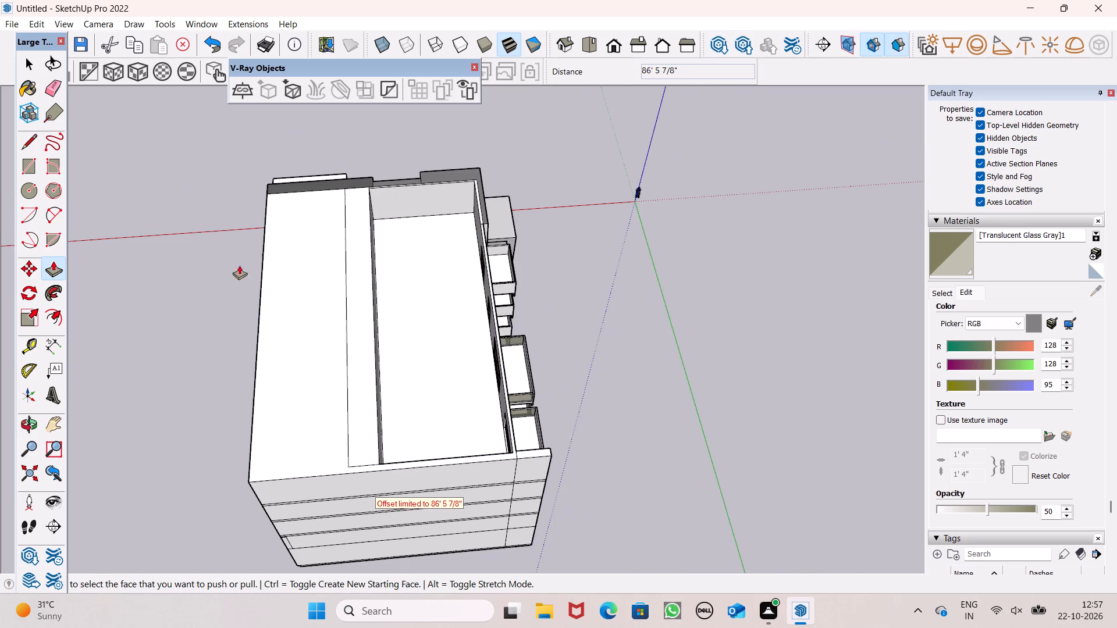
Erase the long seam between the two raised roof strips and the leftover edge along the rear parapet.
{"action": "left_click", "coordinate": [52, 90]}
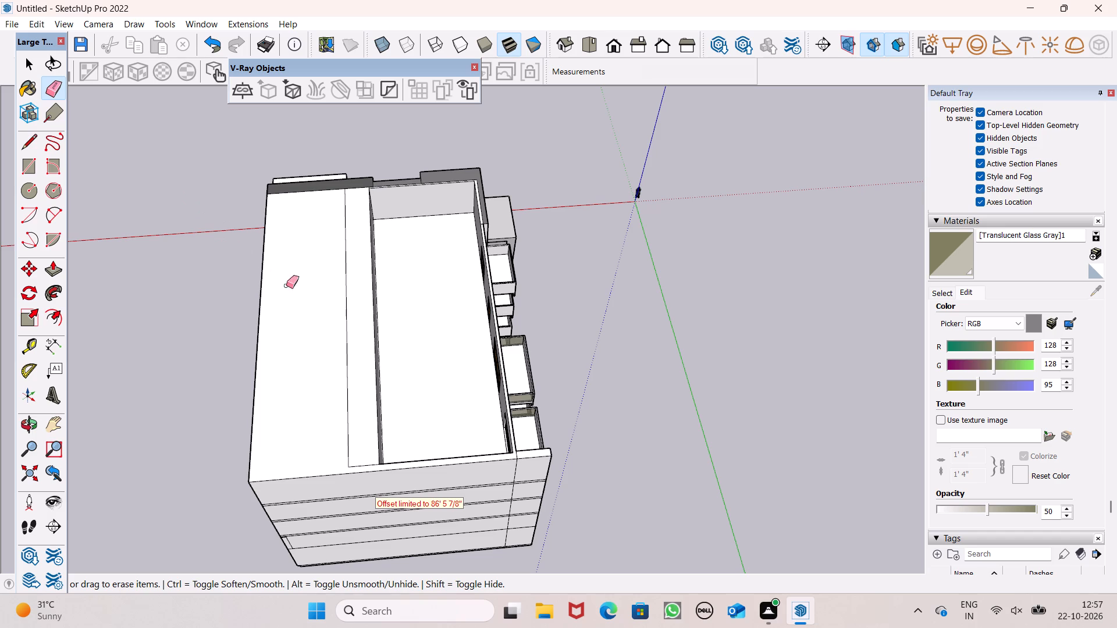
{"action": "left_click_drag", "start_coordinate": [349, 352], "coordinate": [334, 356]}
{"action": "scroll", "coordinate": [373, 495], "scroll_direction": "up", "scroll_amount": 6}
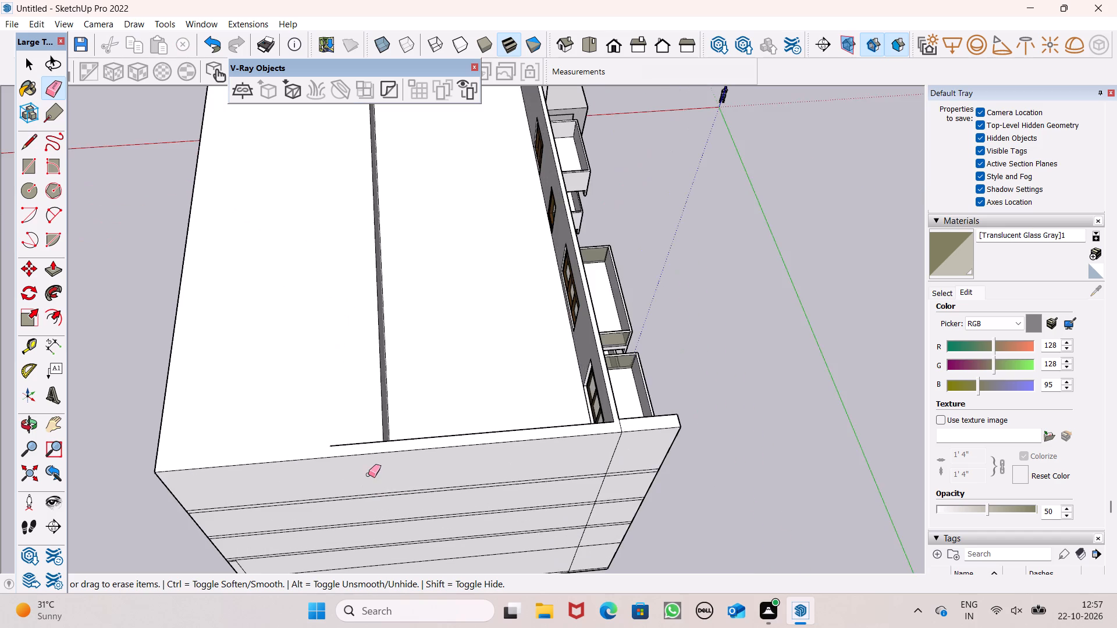
{"action": "scroll", "coordinate": [368, 464], "scroll_direction": "up", "scroll_amount": 7}
{"action": "left_click", "coordinate": [368, 403]}
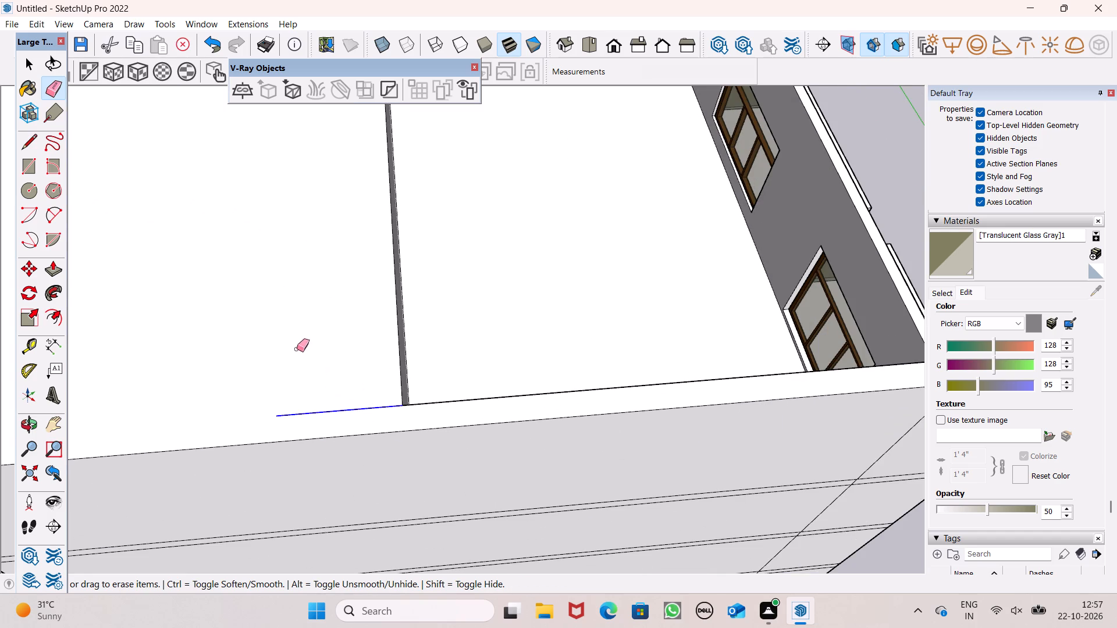
Draw a short line from the recessed roof's rear corner across the rear parapet top to its outer edge.
{"action": "left_click", "coordinate": [37, 131]}
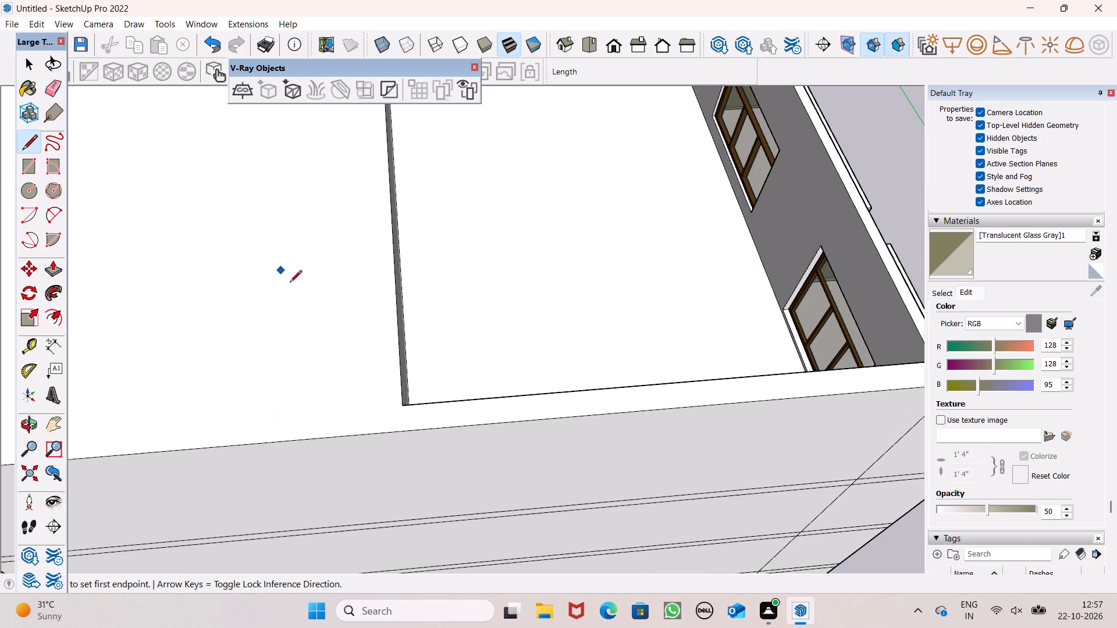
{"action": "scroll", "coordinate": [317, 355], "scroll_direction": "up", "scroll_amount": 4}
{"action": "left_click", "coordinate": [450, 424]}
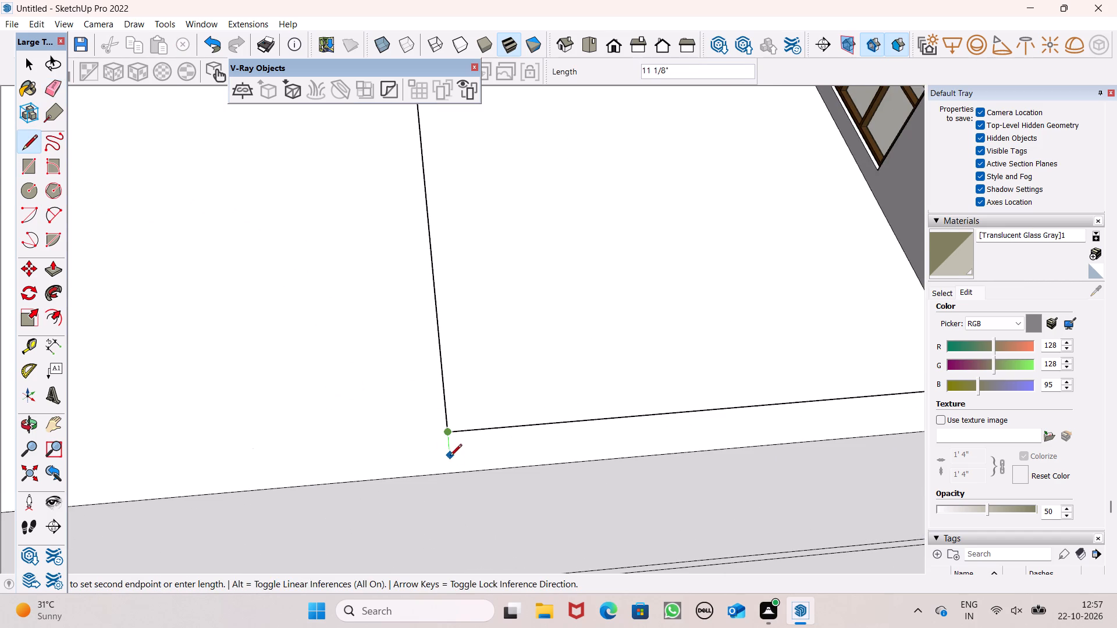
{"action": "left_click", "coordinate": [458, 476]}
{"action": "scroll", "coordinate": [407, 297], "scroll_direction": "down", "scroll_amount": 5}
{"action": "key", "text": "space"}
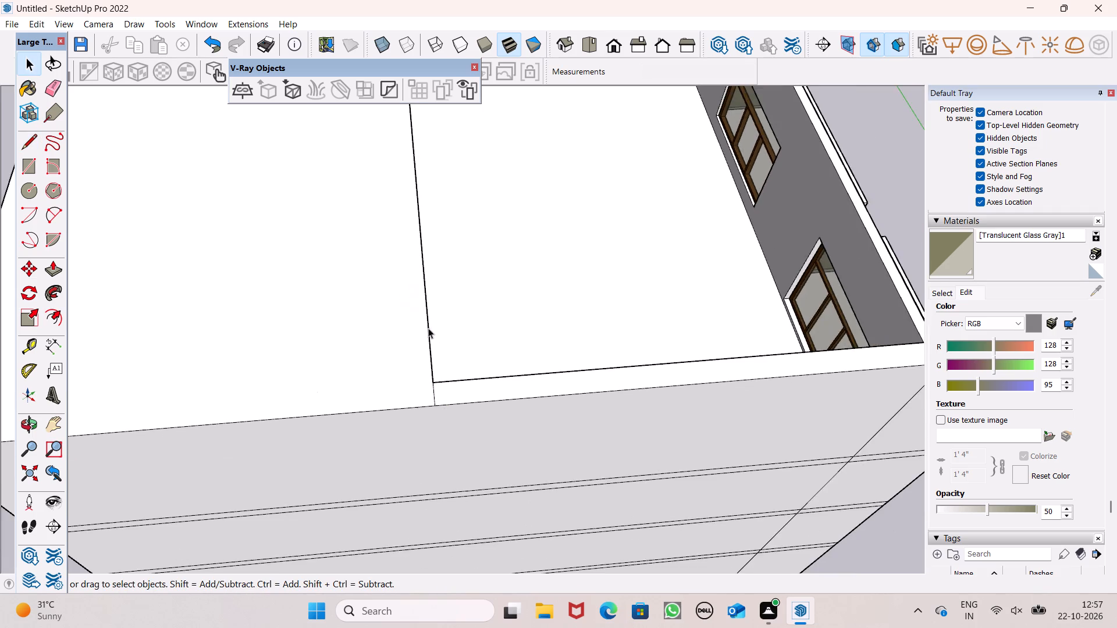
Examine the widened raised roof strip from the rear, the plain side and the entrance corner.
{"action": "scroll", "coordinate": [468, 359], "scroll_direction": "down", "scroll_amount": 11}
{"action": "scroll", "coordinate": [385, 387], "scroll_direction": "down", "scroll_amount": 3}
{"action": "middle_click_drag", "start_coordinate": [353, 410], "coordinate": [626, 342]}
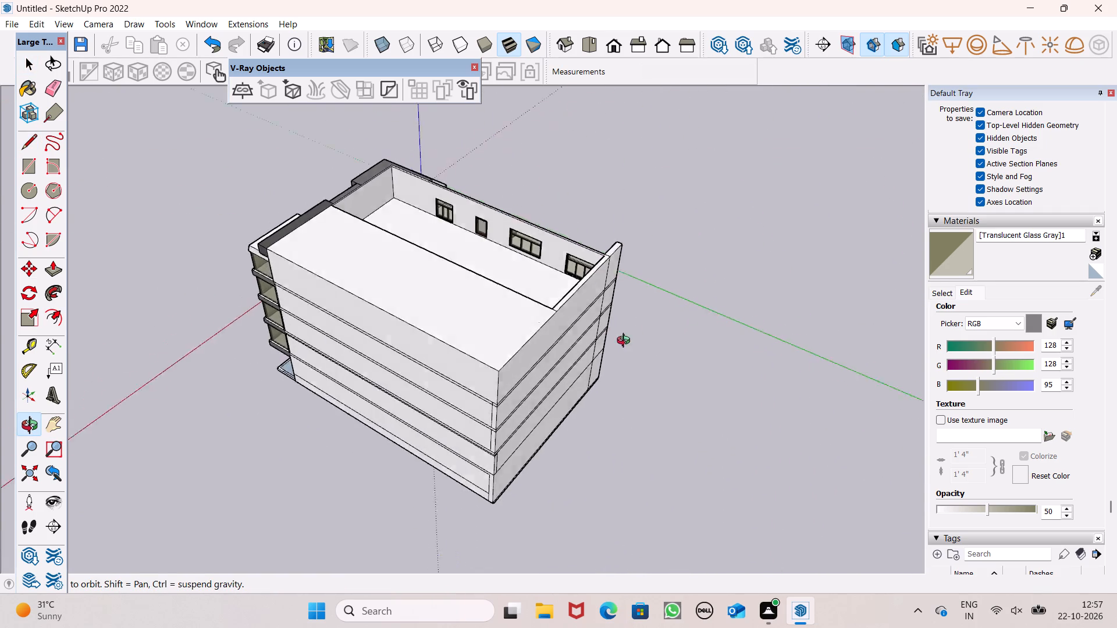
{"action": "middle_click_drag", "start_coordinate": [626, 342], "coordinate": [661, 313]}
{"action": "middle_click_drag", "start_coordinate": [430, 347], "coordinate": [565, 316]}
{"action": "scroll", "coordinate": [501, 335], "scroll_direction": "up", "scroll_amount": 1}
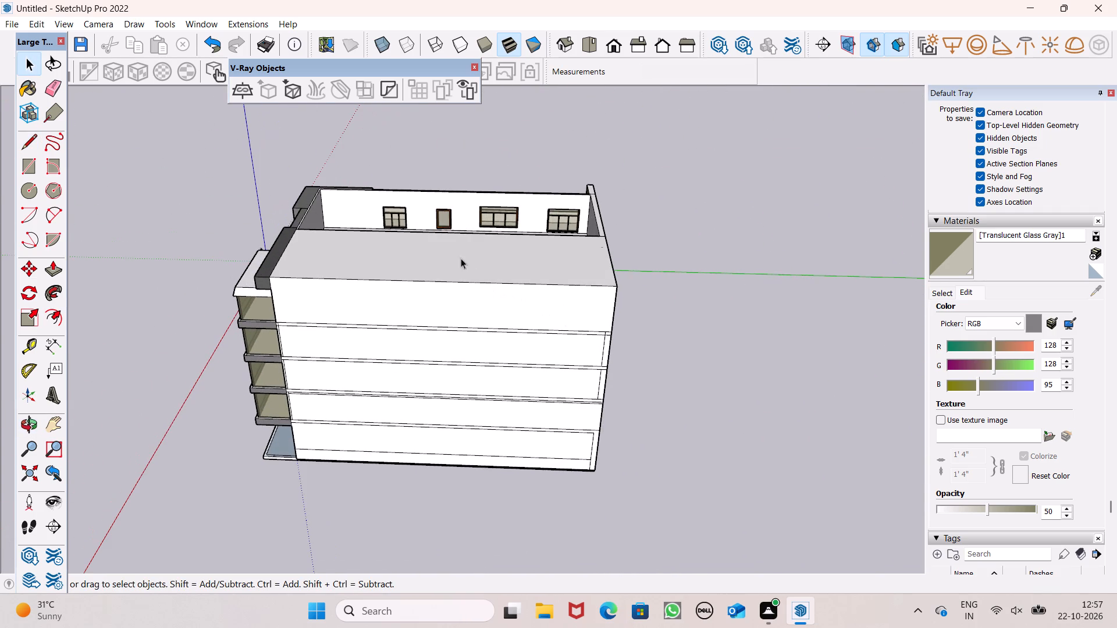
{"action": "scroll", "coordinate": [329, 263], "scroll_direction": "up", "scroll_amount": 1}
{"action": "middle_click_drag", "start_coordinate": [324, 287], "coordinate": [575, 240]}
{"action": "scroll", "coordinate": [264, 342], "scroll_direction": "down", "scroll_amount": 3}
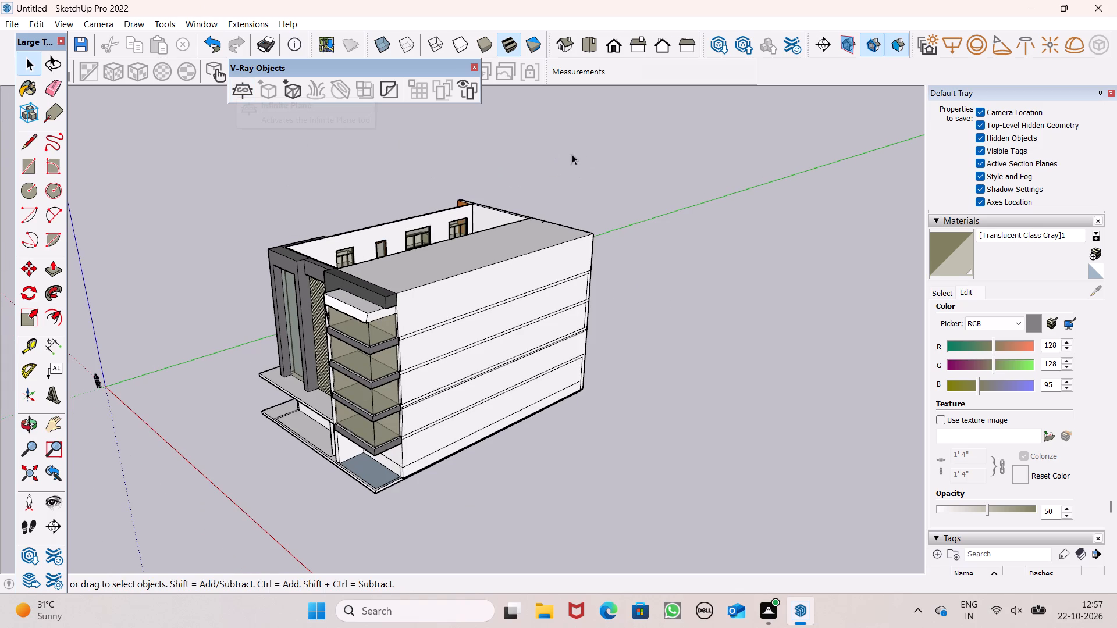
Push/Pull the top face of the widened roof strip behind the balcony facade up 3' 5 1/2".
{"action": "middle_click_drag", "start_coordinate": [371, 289], "coordinate": [578, 305]}
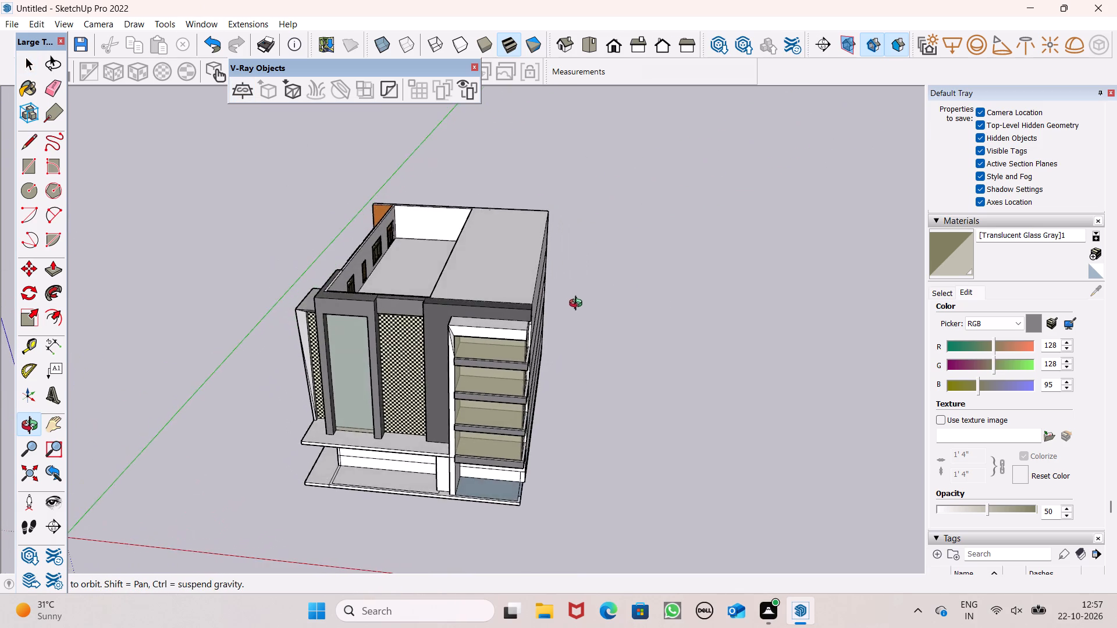
{"action": "middle_click_drag", "start_coordinate": [578, 305], "coordinate": [578, 304]}
{"action": "scroll", "coordinate": [545, 240], "scroll_direction": "up", "scroll_amount": 6}
{"action": "scroll", "coordinate": [517, 223], "scroll_direction": "down", "scroll_amount": 4}
{"action": "middle_click_drag", "start_coordinate": [516, 236], "coordinate": [531, 187]}
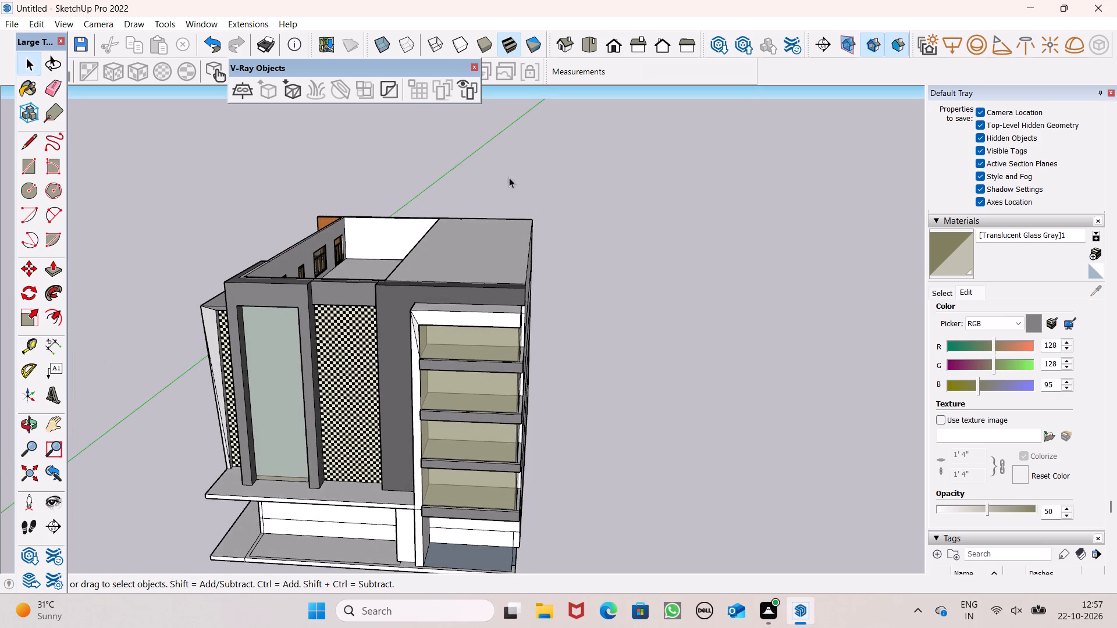
{"action": "scroll", "coordinate": [453, 153], "scroll_direction": "up", "scroll_amount": 4}
{"action": "left_click", "coordinate": [49, 271]}
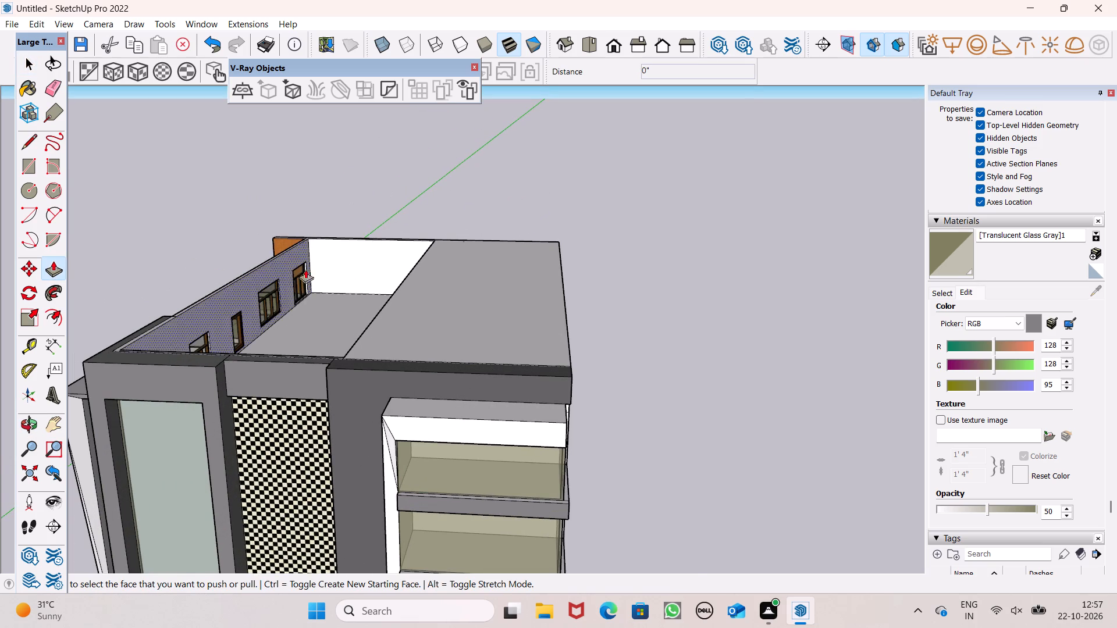
{"action": "scroll", "coordinate": [358, 282], "scroll_direction": "up", "scroll_amount": 2}
{"action": "left_click_drag", "start_coordinate": [445, 361], "coordinate": [445, 343]}
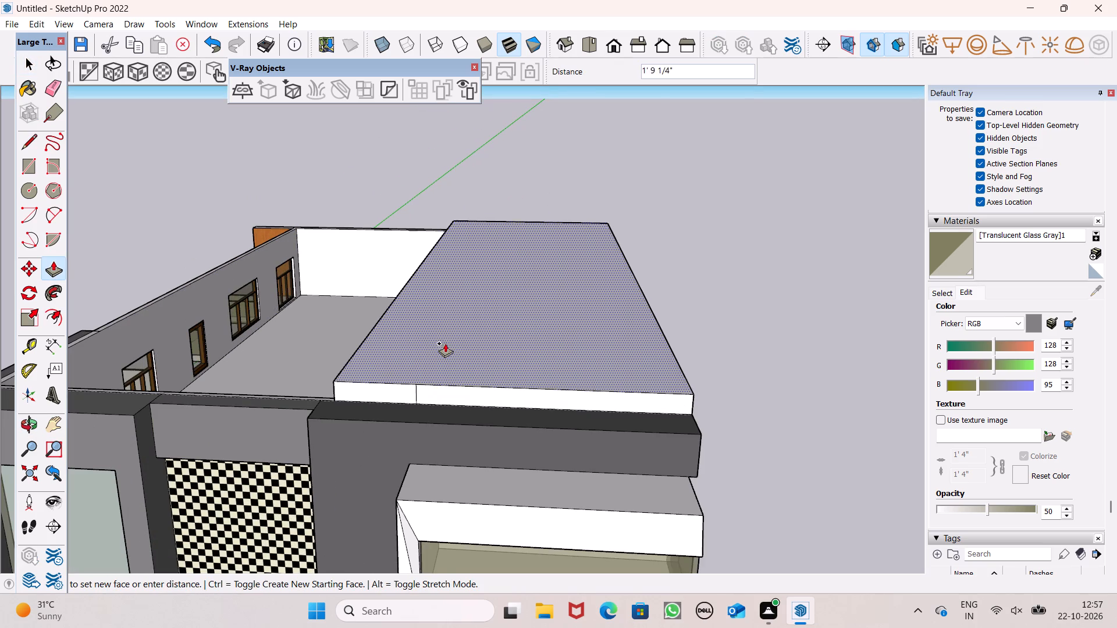
{"action": "left_click_drag", "start_coordinate": [445, 343], "coordinate": [447, 327]}
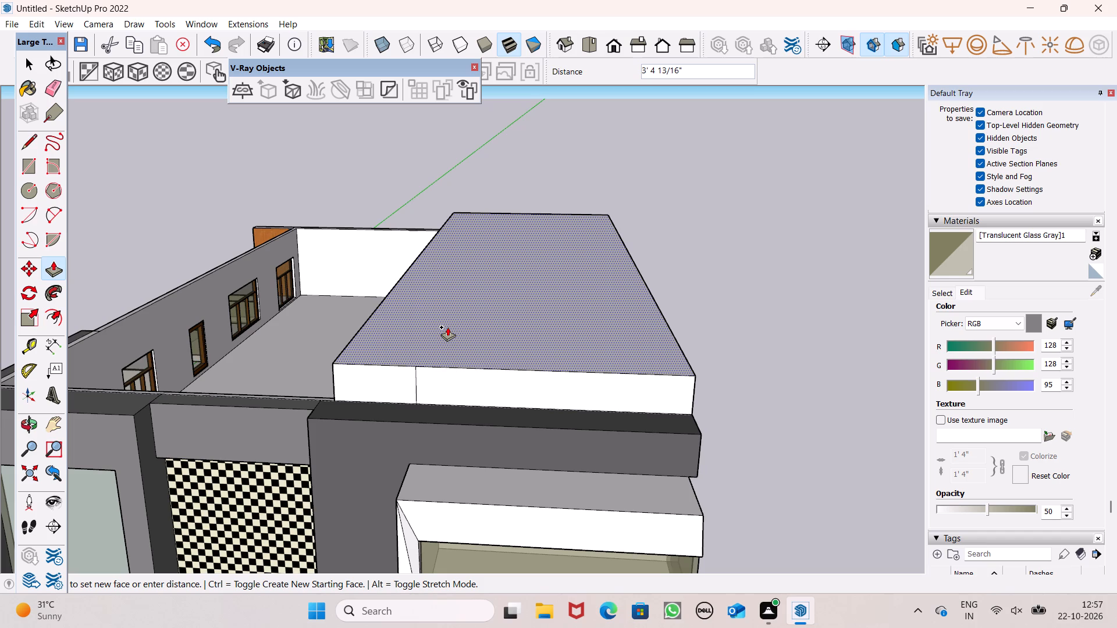
{"action": "left_click_drag", "start_coordinate": [447, 327], "coordinate": [447, 326]}
{"action": "scroll", "coordinate": [437, 324], "scroll_direction": "down", "scroll_amount": 2}
Erase the vertical seam line on the raised roof block's end face behind the entrance facade.
{"action": "middle_click_drag", "start_coordinate": [471, 365], "coordinate": [259, 376]}
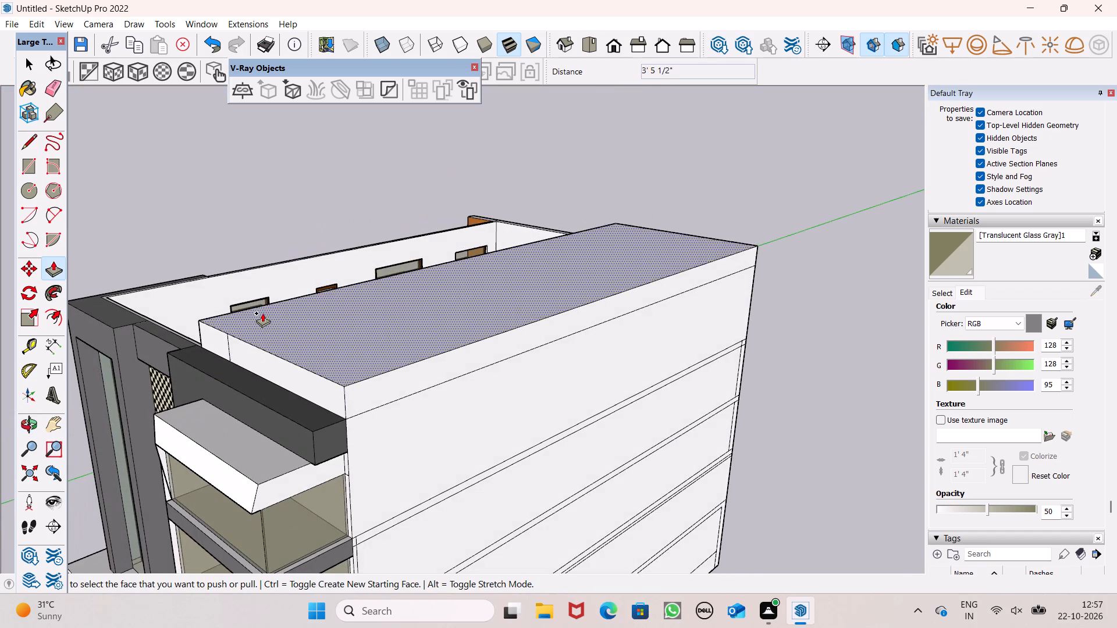
{"action": "scroll", "coordinate": [262, 313], "scroll_direction": "down", "scroll_amount": 2}
{"action": "middle_click_drag", "start_coordinate": [293, 404], "coordinate": [400, 416]}
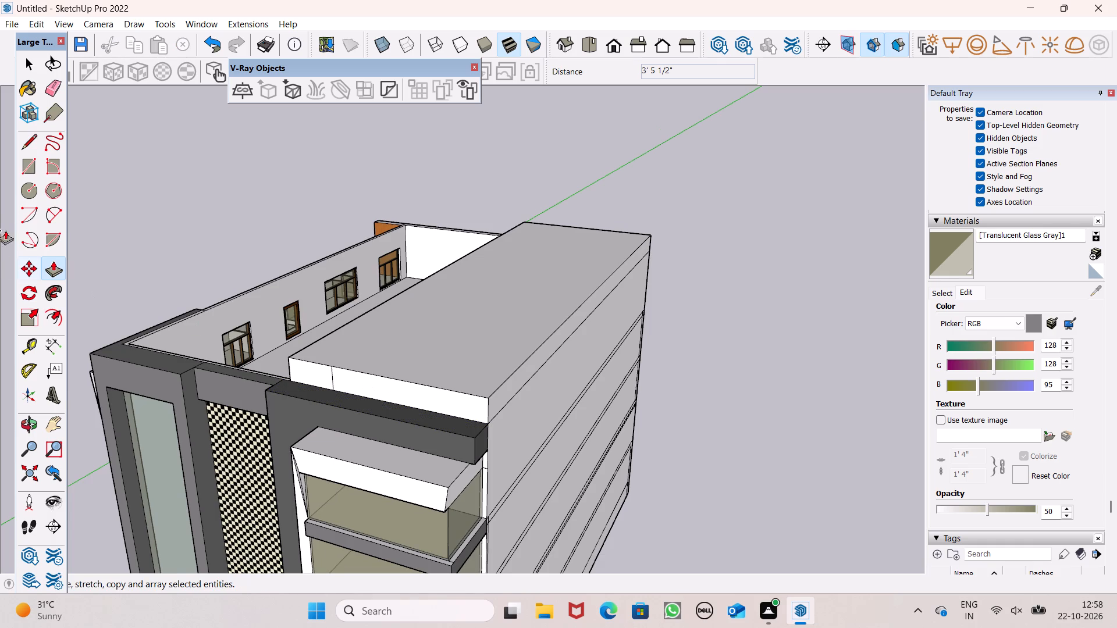
{"action": "left_click", "coordinate": [49, 96]}
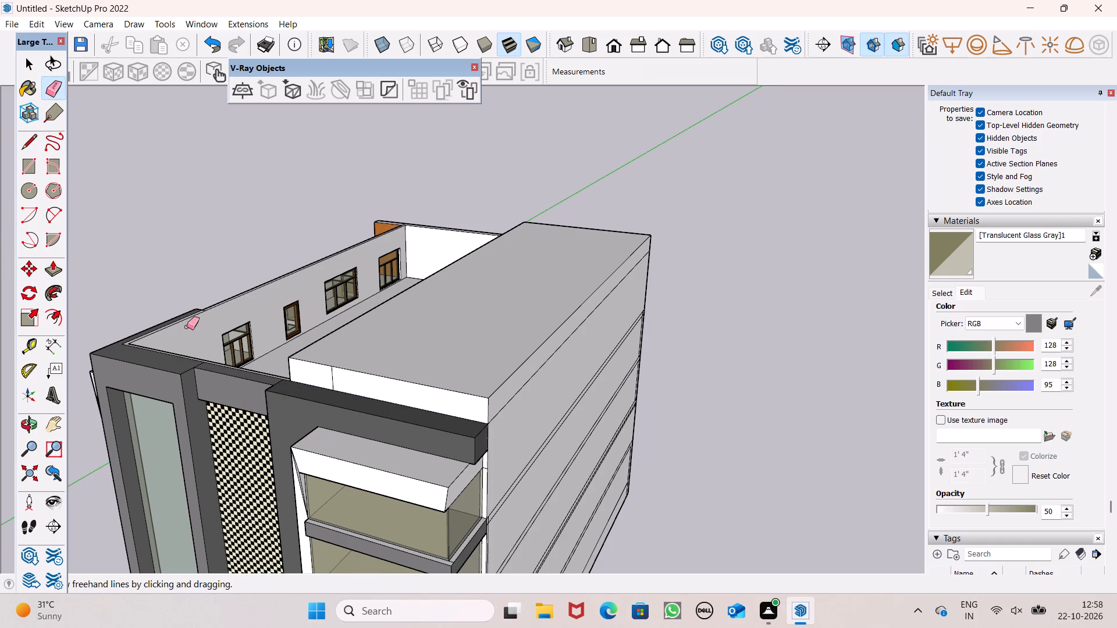
{"action": "scroll", "coordinate": [216, 349], "scroll_direction": "up", "scroll_amount": 4}
{"action": "left_click_drag", "start_coordinate": [423, 404], "coordinate": [405, 394]}
{"action": "scroll", "coordinate": [395, 388], "scroll_direction": "down", "scroll_amount": 2}
Push/Pull the raised roof block's front end face 3' 10 3/8" forward over the dark parapet band, flush with its face.
{"action": "middle_click_drag", "start_coordinate": [403, 419], "coordinate": [613, 453]}
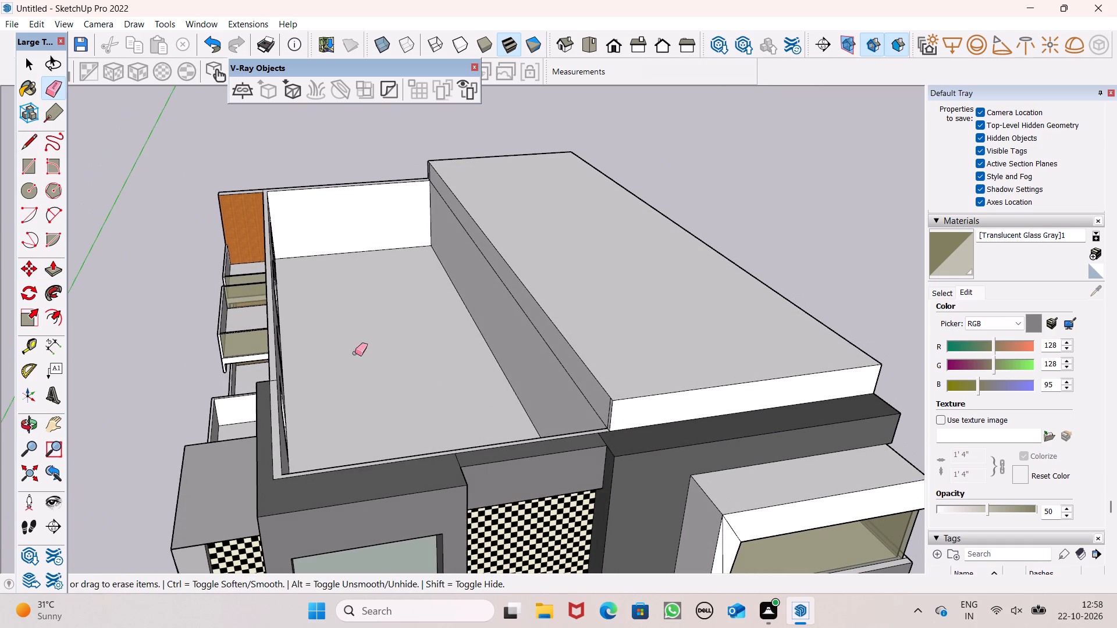
{"action": "left_click", "coordinate": [55, 272]}
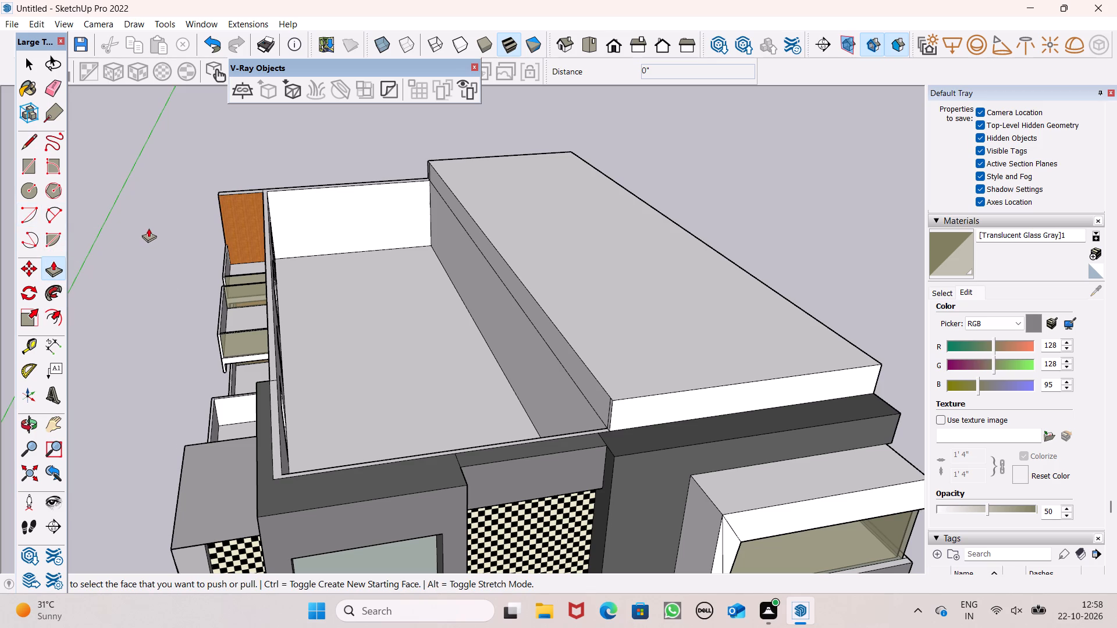
{"action": "scroll", "coordinate": [146, 228], "scroll_direction": "down", "scroll_amount": 4}
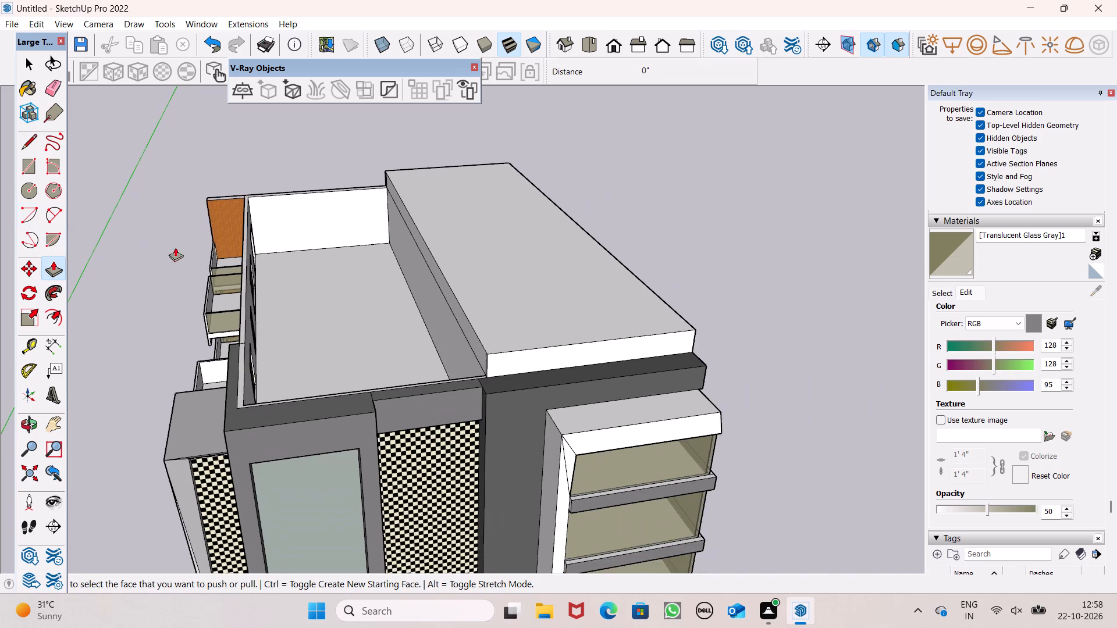
{"action": "middle_click_drag", "start_coordinate": [178, 252], "coordinate": [197, 292]}
{"action": "scroll", "coordinate": [464, 395], "scroll_direction": "up", "scroll_amount": 6}
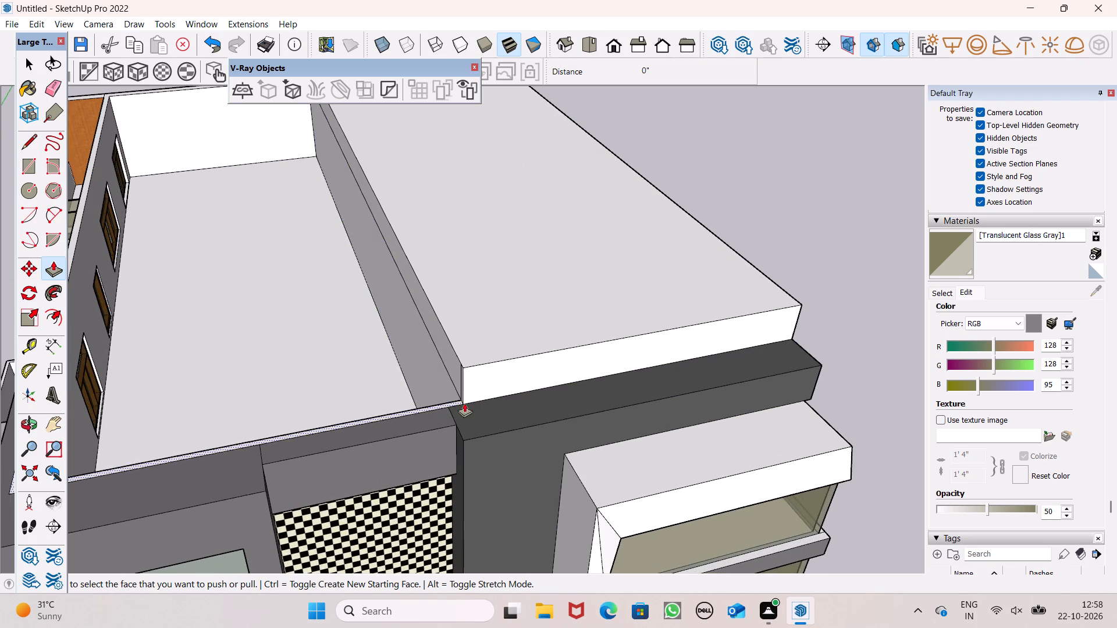
{"action": "scroll", "coordinate": [379, 324], "scroll_direction": "down", "scroll_amount": 3}
{"action": "middle_click_drag", "start_coordinate": [460, 415], "coordinate": [585, 398]}
{"action": "scroll", "coordinate": [572, 370], "scroll_direction": "up", "scroll_amount": 5}
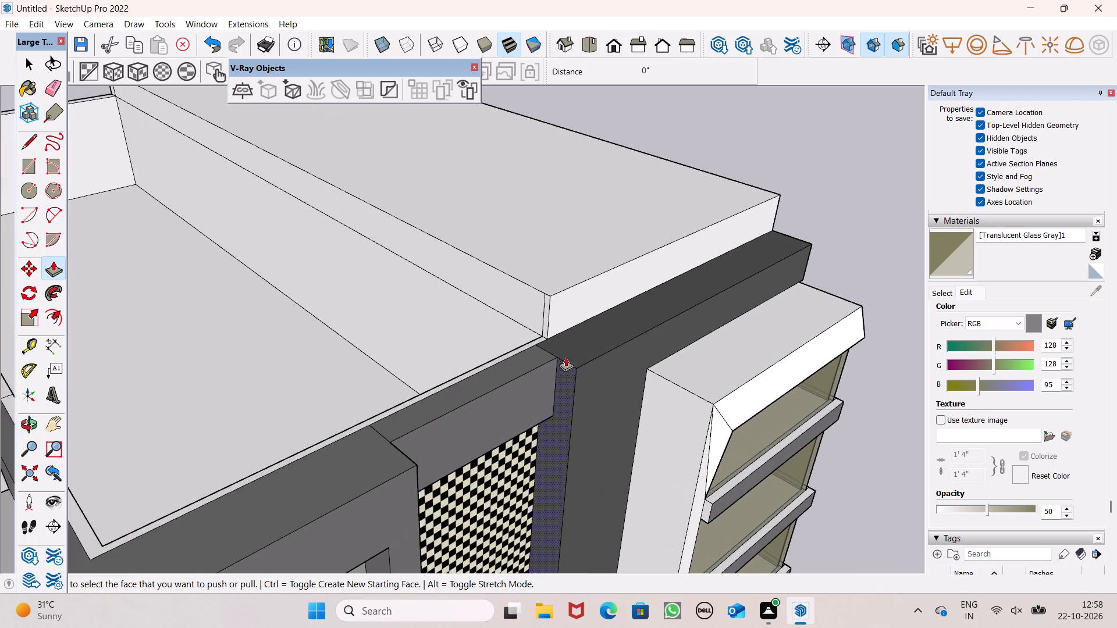
{"action": "scroll", "coordinate": [493, 340], "scroll_direction": "down", "scroll_amount": 3}
{"action": "middle_click_drag", "start_coordinate": [513, 389], "coordinate": [26, 365]}
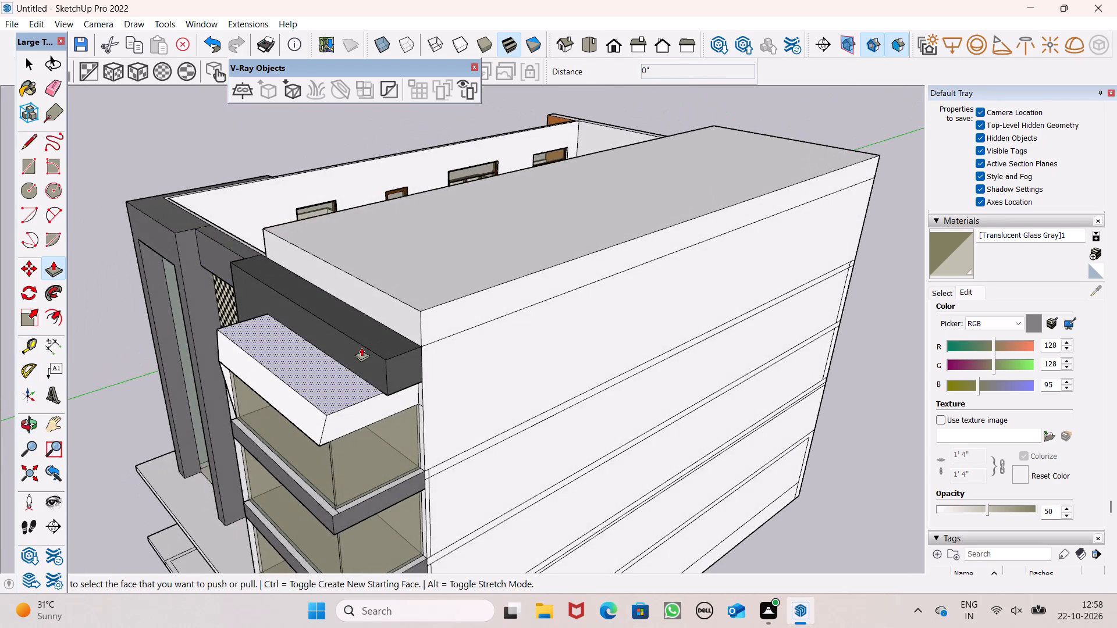
{"action": "scroll", "coordinate": [361, 347], "scroll_direction": "up", "scroll_amount": 1}
{"action": "scroll", "coordinate": [474, 363], "scroll_direction": "up", "scroll_amount": 4}
{"action": "left_click_drag", "start_coordinate": [393, 323], "coordinate": [377, 349]}
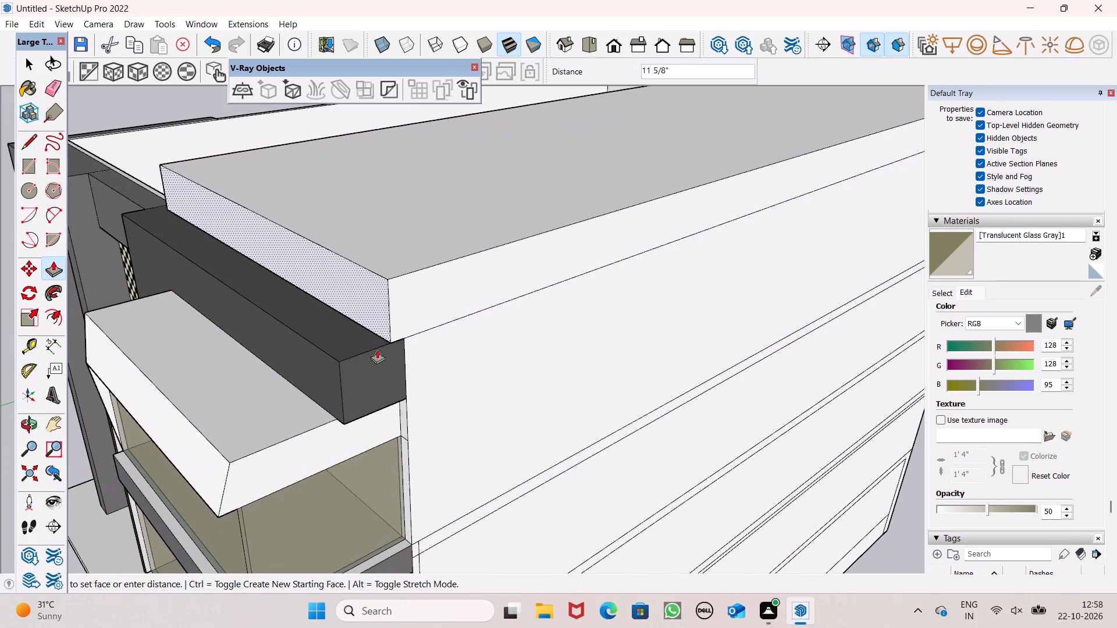
{"action": "left_click_drag", "start_coordinate": [377, 349], "coordinate": [337, 401]}
{"action": "scroll", "coordinate": [414, 316], "scroll_direction": "down", "scroll_amount": 3}
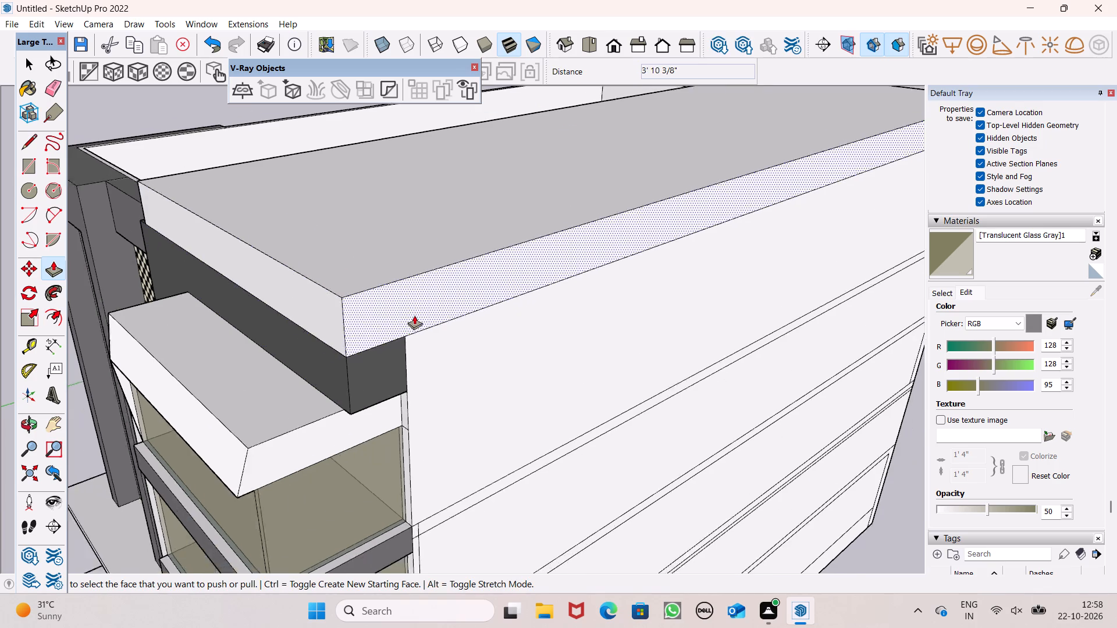
Erase the vertical seam line on the raised roof block's terrace-side face, close to the entrance facade.
{"action": "scroll", "coordinate": [414, 315], "scroll_direction": "down", "scroll_amount": 6}
{"action": "middle_click_drag", "start_coordinate": [412, 304], "coordinate": [826, 268]}
{"action": "middle_click_drag", "start_coordinate": [540, 255], "coordinate": [691, 303]}
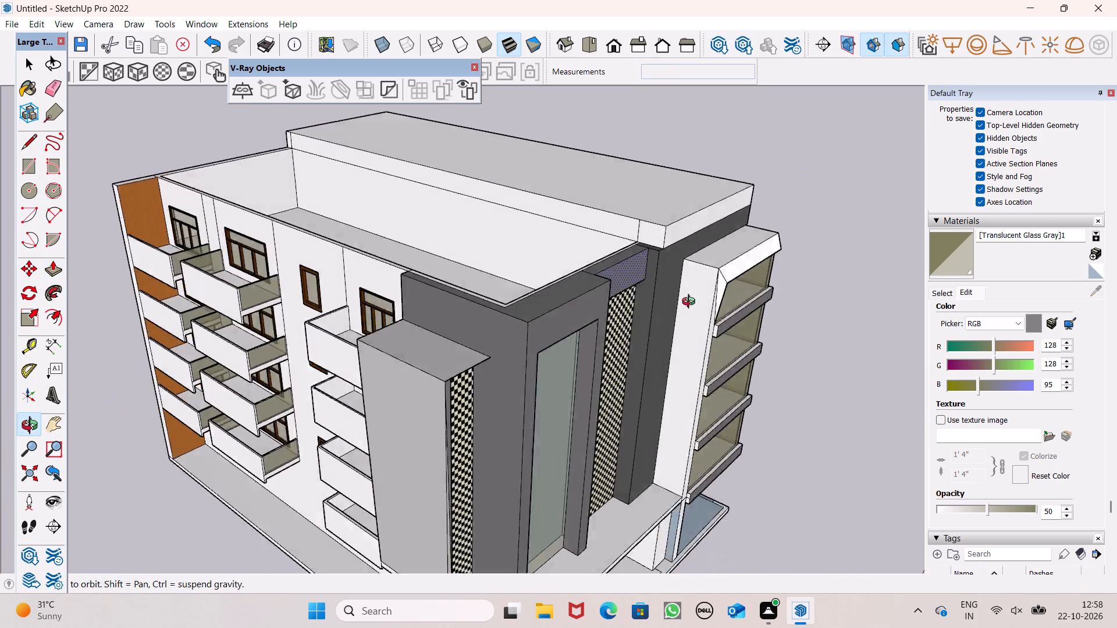
{"action": "middle_click_drag", "start_coordinate": [691, 303], "coordinate": [734, 297]}
{"action": "scroll", "coordinate": [640, 198], "scroll_direction": "up", "scroll_amount": 6}
{"action": "scroll", "coordinate": [714, 216], "scroll_direction": "up", "scroll_amount": 2}
{"action": "middle_click_drag", "start_coordinate": [715, 224], "coordinate": [806, 85]}
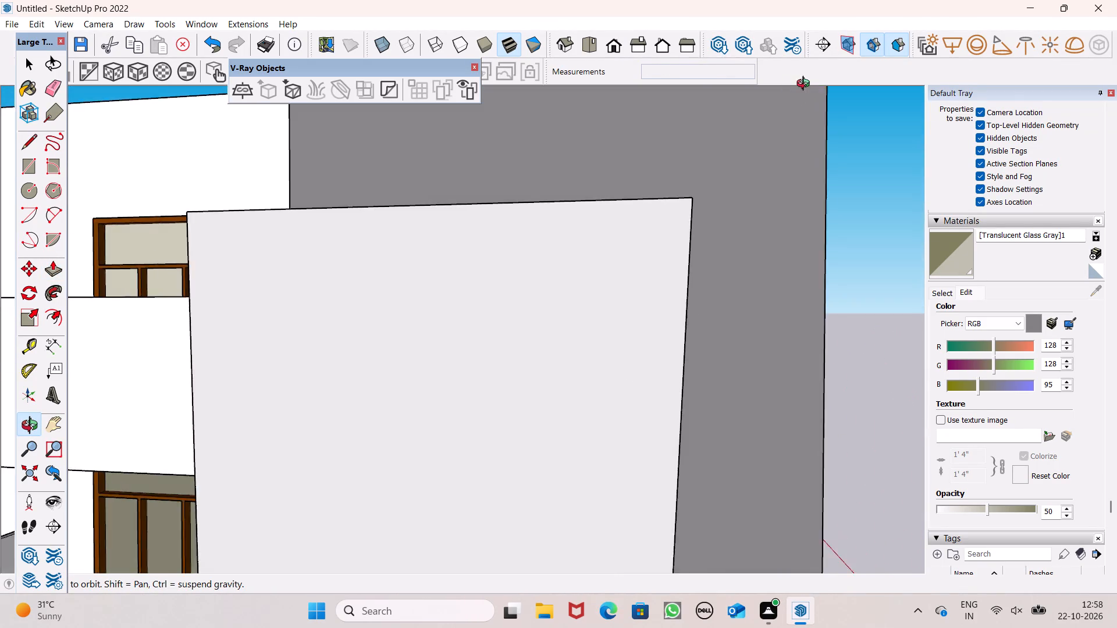
{"action": "middle_click_drag", "start_coordinate": [806, 85], "coordinate": [590, 224]}
{"action": "scroll", "coordinate": [664, 196], "scroll_direction": "down", "scroll_amount": 5}
{"action": "middle_click_drag", "start_coordinate": [655, 197], "coordinate": [723, 194]}
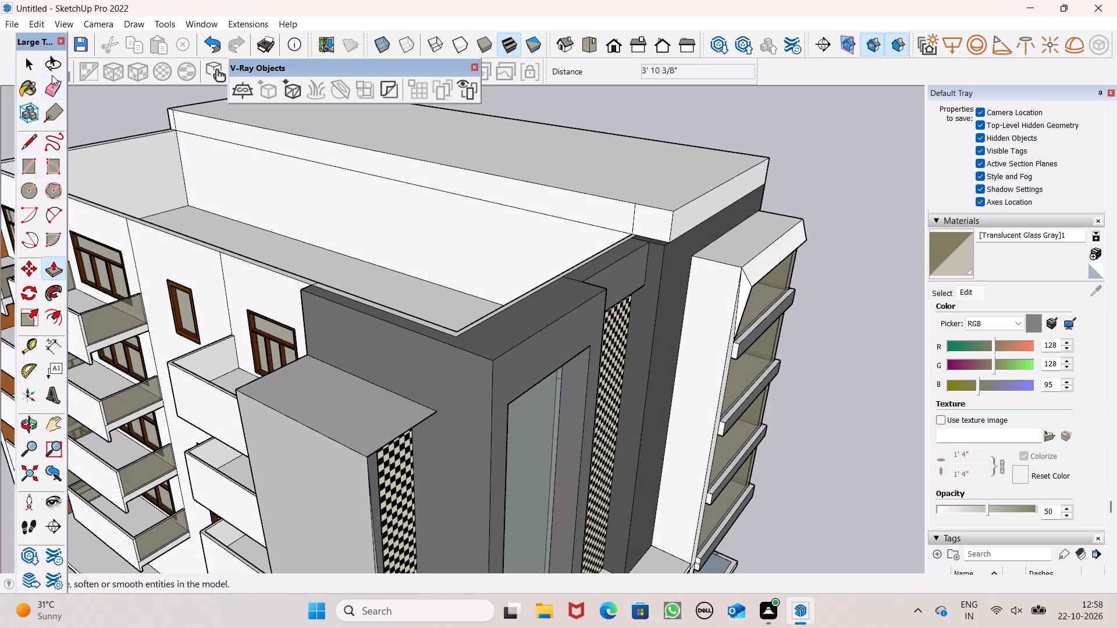
{"action": "left_click", "coordinate": [54, 90]}
{"action": "scroll", "coordinate": [636, 226], "scroll_direction": "up", "scroll_amount": 4}
{"action": "left_click_drag", "start_coordinate": [625, 221], "coordinate": [635, 217]}
Erase the seam line between the raised roof block and the end of the dark parapet band on the plain side.
{"action": "scroll", "coordinate": [505, 189], "scroll_direction": "down", "scroll_amount": 4}
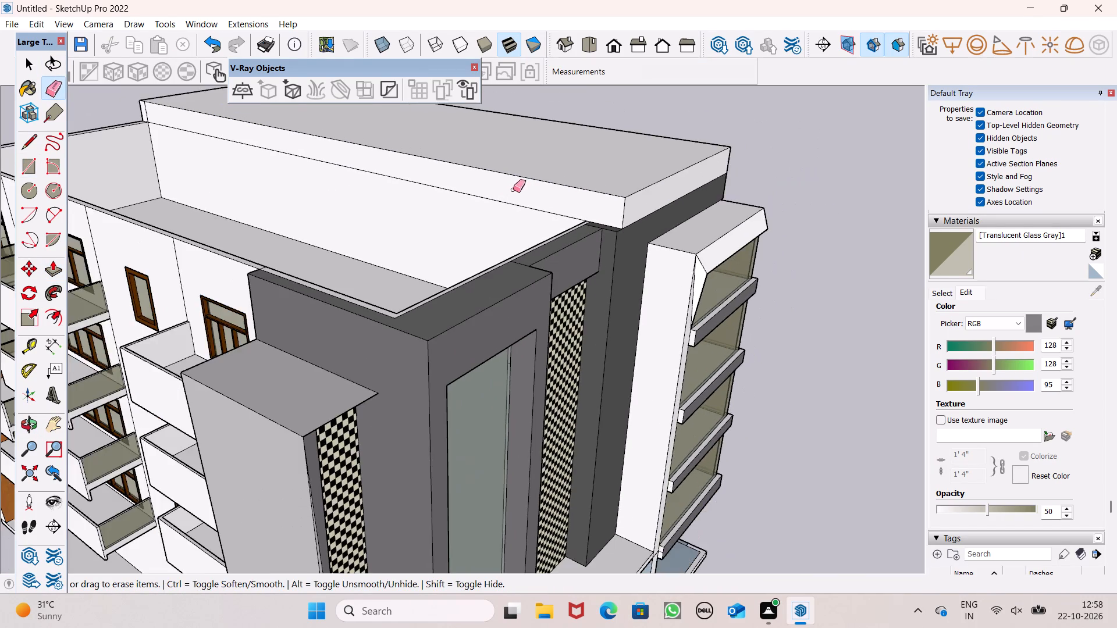
{"action": "scroll", "coordinate": [513, 190], "scroll_direction": "down", "scroll_amount": 4}
{"action": "middle_click_drag", "start_coordinate": [546, 197], "coordinate": [0, 167]}
{"action": "scroll", "coordinate": [351, 163], "scroll_direction": "down", "scroll_amount": 3}
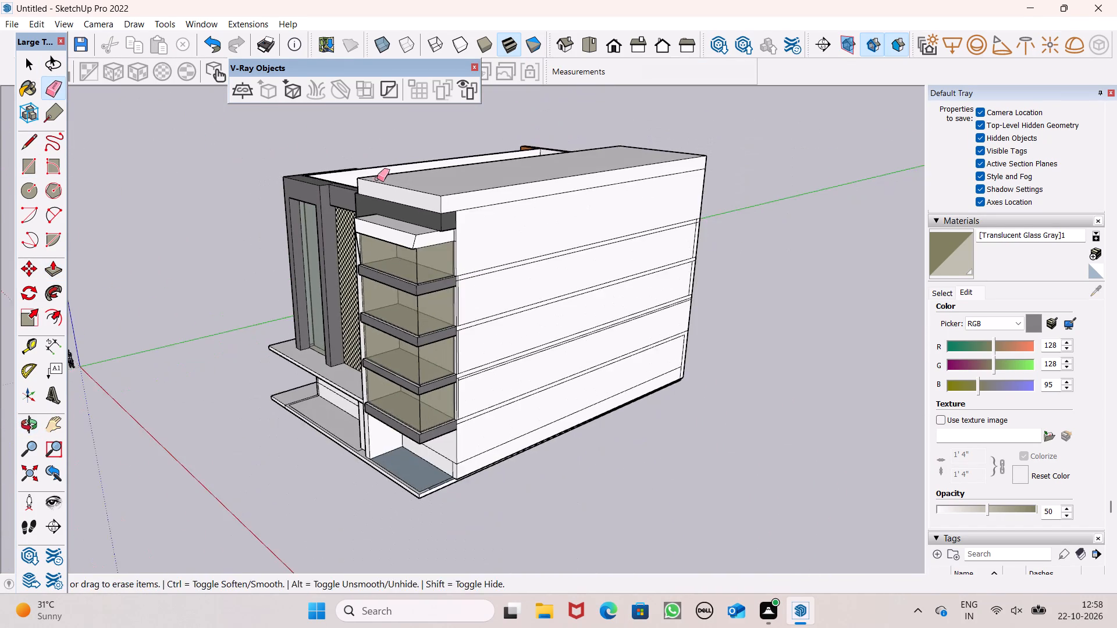
{"action": "middle_click_drag", "start_coordinate": [377, 179], "coordinate": [557, 152]}
{"action": "scroll", "coordinate": [562, 185], "scroll_direction": "up", "scroll_amount": 14}
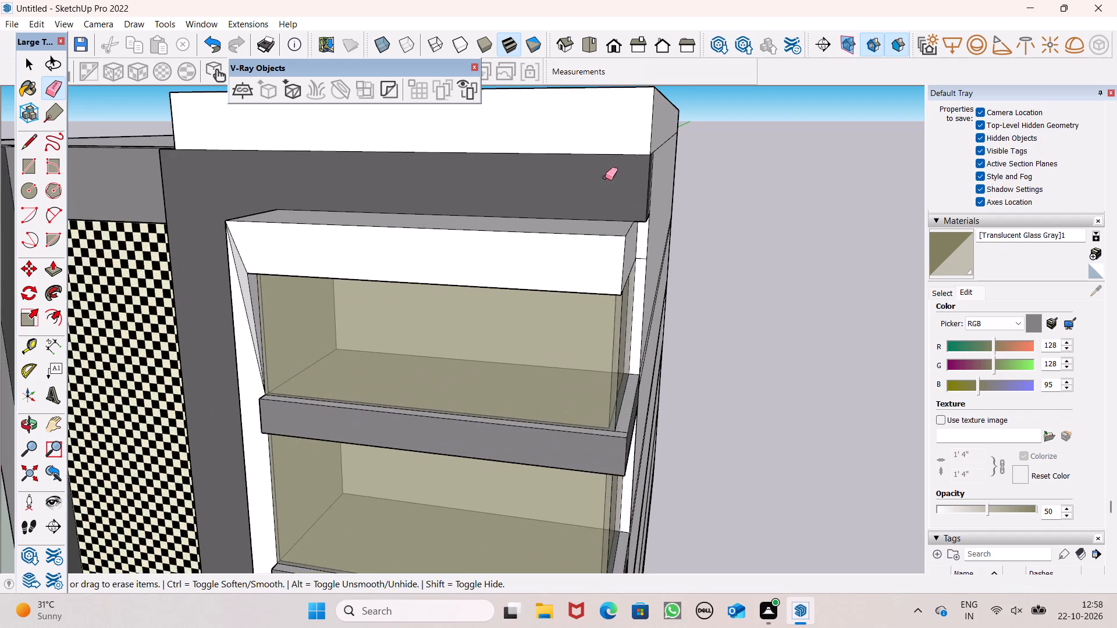
{"action": "scroll", "coordinate": [605, 177], "scroll_direction": "up", "scroll_amount": 1}
{"action": "middle_click_drag", "start_coordinate": [606, 177], "coordinate": [206, 144]}
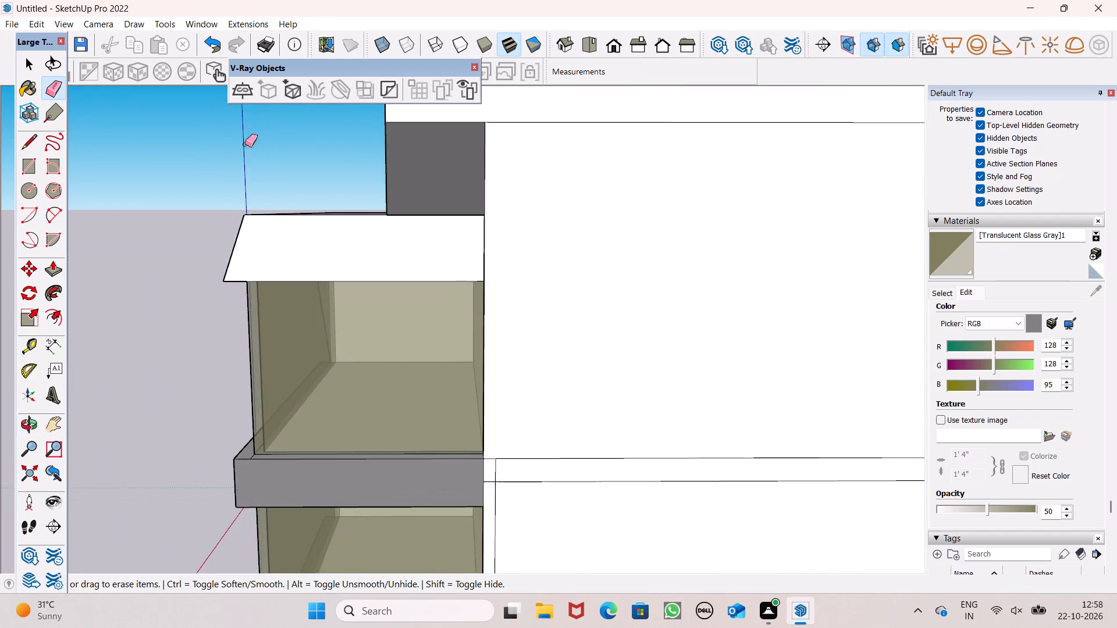
{"action": "scroll", "coordinate": [294, 143], "scroll_direction": "up", "scroll_amount": 5}
{"action": "scroll", "coordinate": [493, 167], "scroll_direction": "down", "scroll_amount": 4}
{"action": "left_click", "coordinate": [629, 152]}
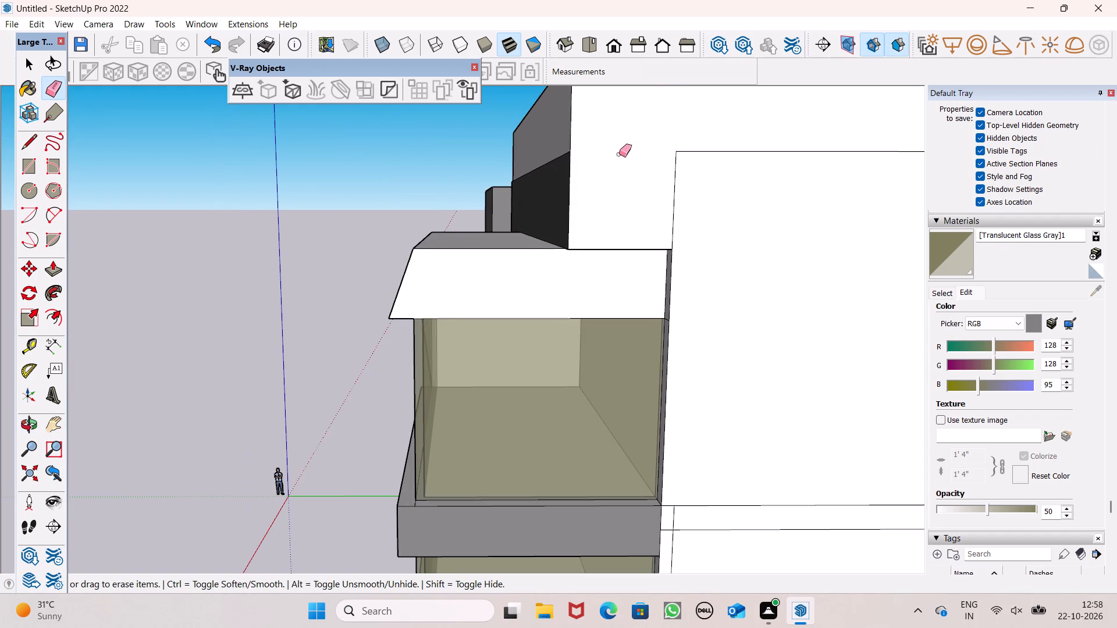
Erase the horizontal seam lines between the roof block's front face and the dark parapet band on the entrance facade.
{"action": "scroll", "coordinate": [613, 165], "scroll_direction": "down", "scroll_amount": 4}
{"action": "middle_click_drag", "start_coordinate": [573, 209], "coordinate": [787, 245]}
{"action": "left_click_drag", "start_coordinate": [717, 183], "coordinate": [715, 193]}
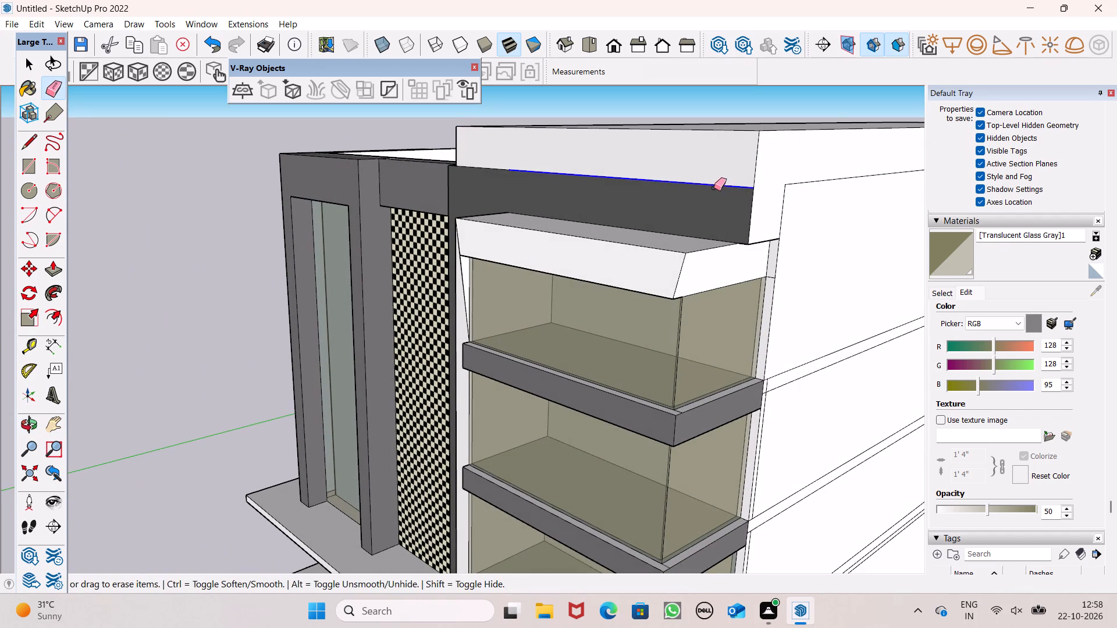
{"action": "scroll", "coordinate": [458, 202], "scroll_direction": "up", "scroll_amount": 5}
{"action": "middle_click_drag", "start_coordinate": [545, 254], "coordinate": [681, 284]}
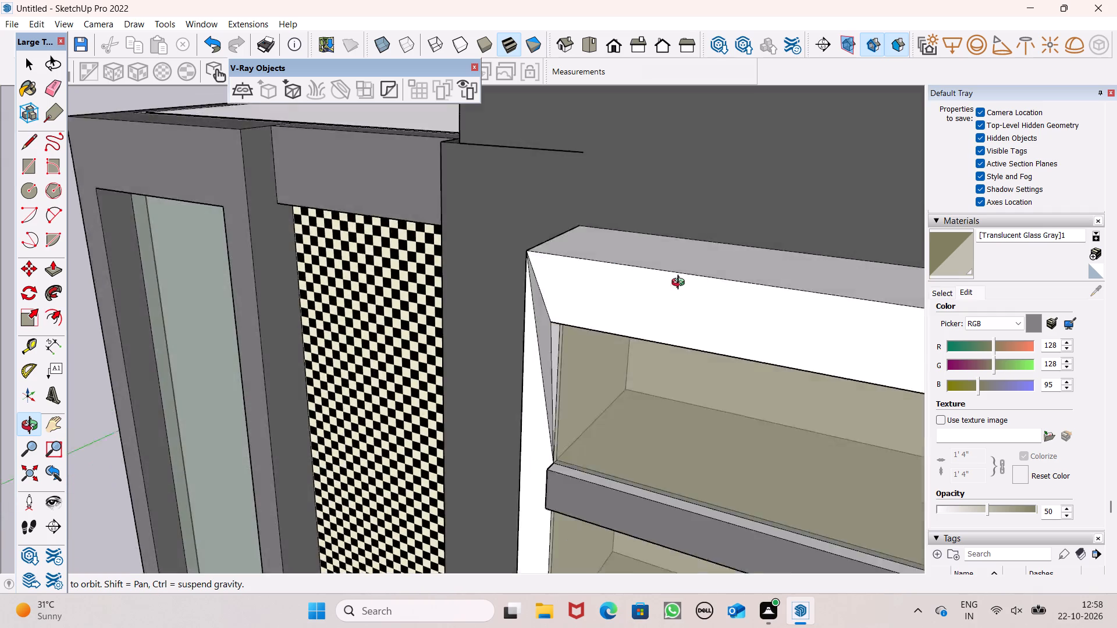
{"action": "middle_click_drag", "start_coordinate": [681, 284], "coordinate": [776, 304]}
{"action": "scroll", "coordinate": [775, 304], "scroll_direction": "up", "scroll_amount": 1}
{"action": "left_click", "coordinate": [505, 135]}
Paint the raised roof block's top and the upper and lower faces of its terrace side with Color M07 from the Colors collection.
{"action": "scroll", "coordinate": [394, 187], "scroll_direction": "down", "scroll_amount": 7}
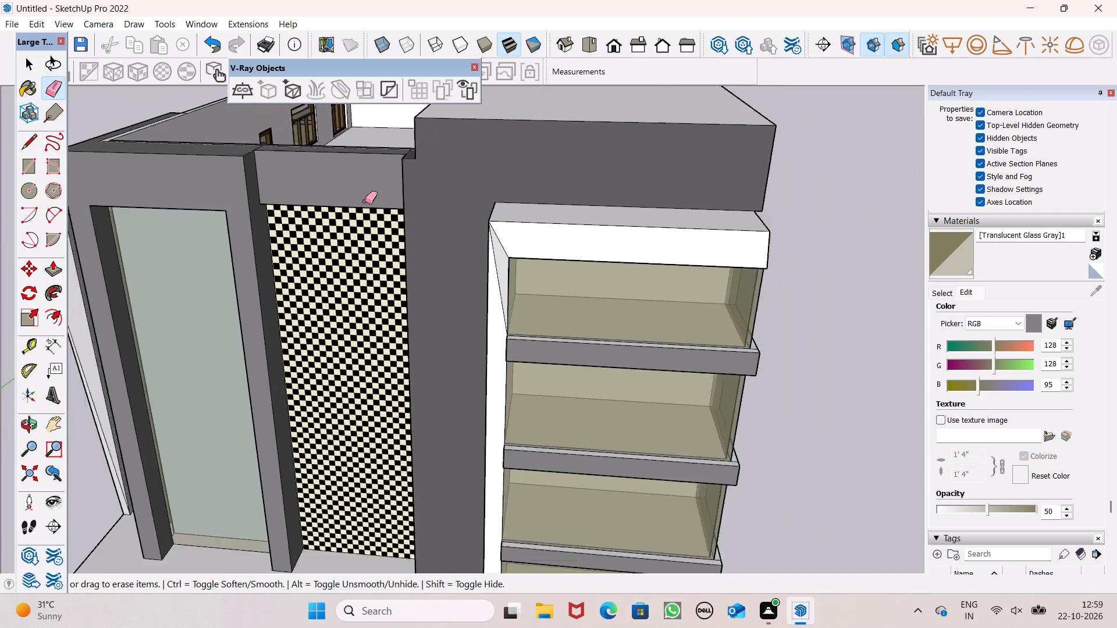
{"action": "scroll", "coordinate": [365, 201], "scroll_direction": "down", "scroll_amount": 3}
{"action": "middle_click_drag", "start_coordinate": [412, 225], "coordinate": [106, 192]}
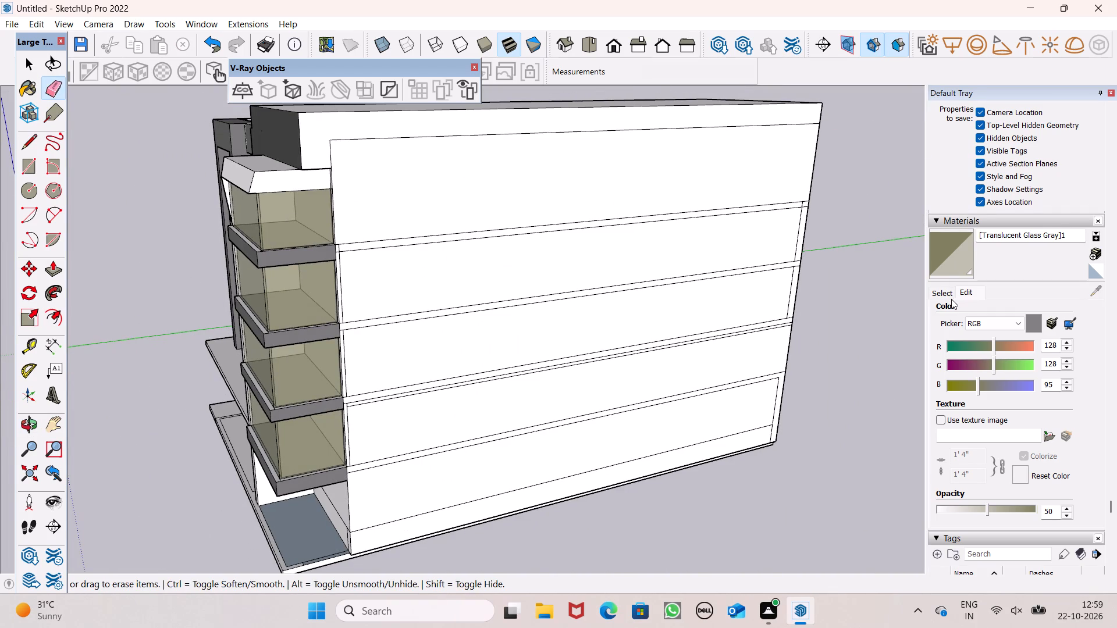
{"action": "left_click", "coordinate": [947, 306]}
{"action": "left_click", "coordinate": [947, 297]}
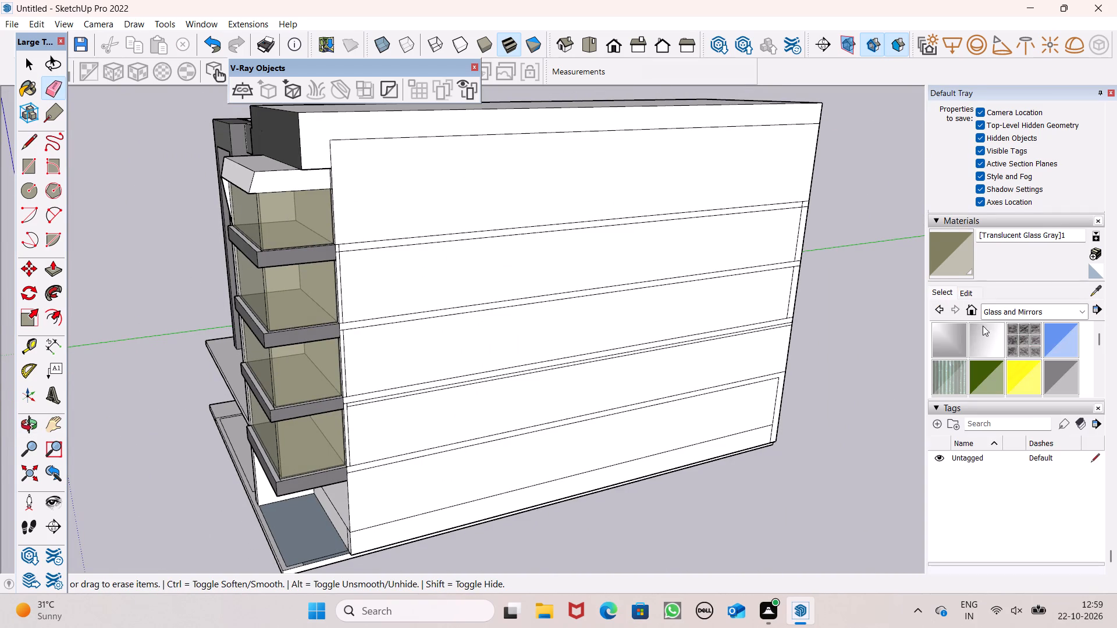
{"action": "left_click", "coordinate": [1021, 322]}
{"action": "left_click", "coordinate": [1022, 315]}
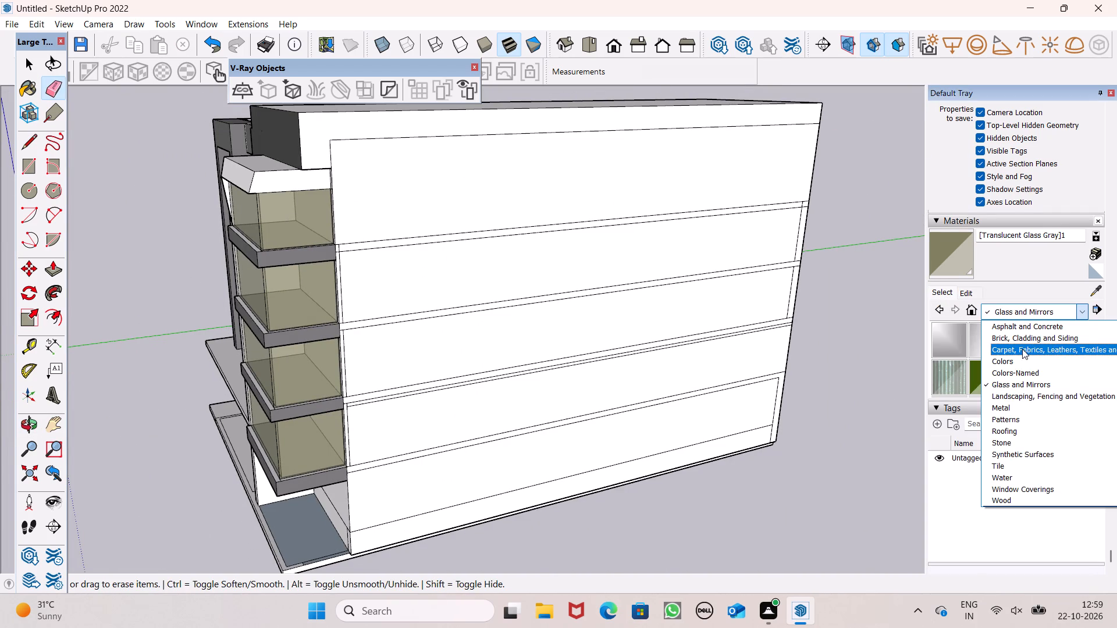
{"action": "left_click", "coordinate": [1024, 365]}
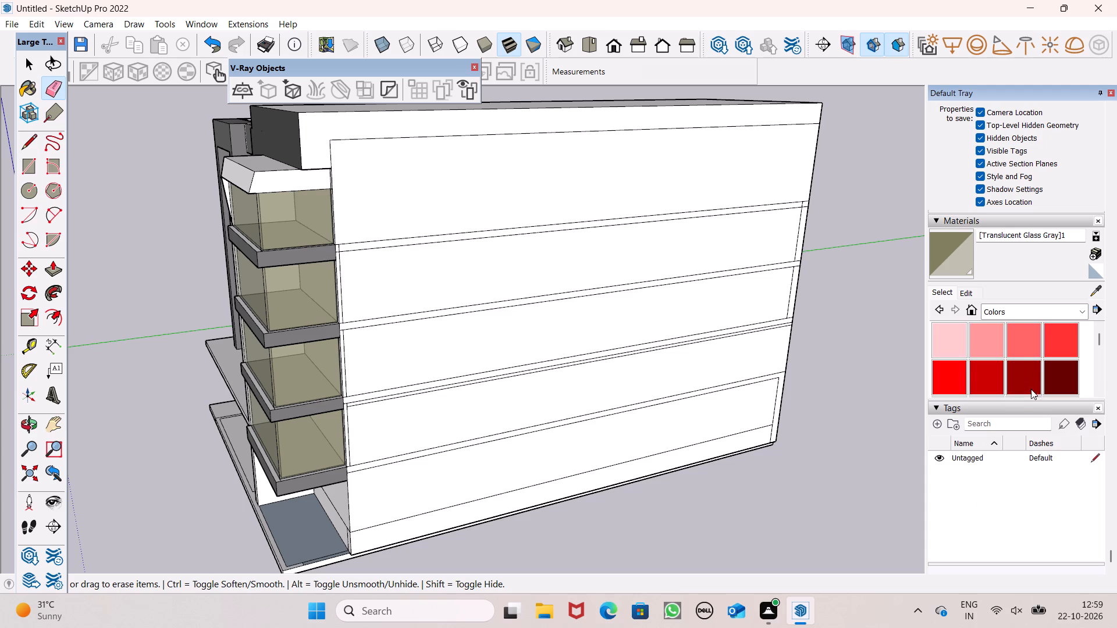
{"action": "scroll", "coordinate": [458, 334], "scroll_direction": "down", "scroll_amount": 3}
{"action": "middle_click_drag", "start_coordinate": [388, 351], "coordinate": [725, 373]}
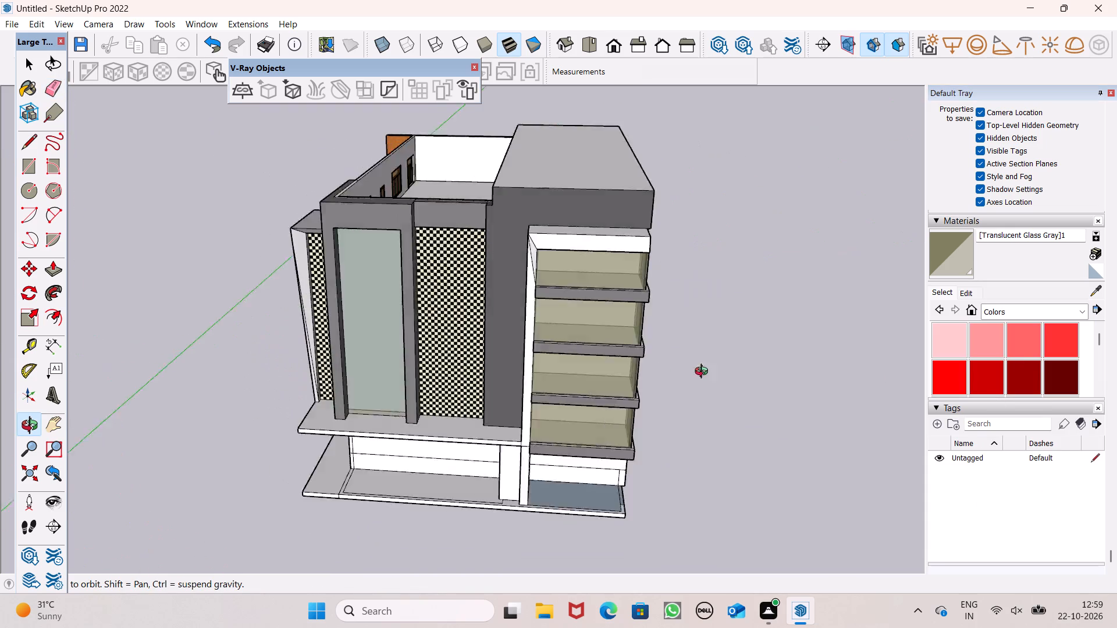
{"action": "middle_click_drag", "start_coordinate": [725, 373], "coordinate": [761, 322]}
{"action": "scroll", "coordinate": [739, 333], "scroll_direction": "down", "scroll_amount": 3}
{"action": "scroll", "coordinate": [716, 274], "scroll_direction": "up", "scroll_amount": 3}
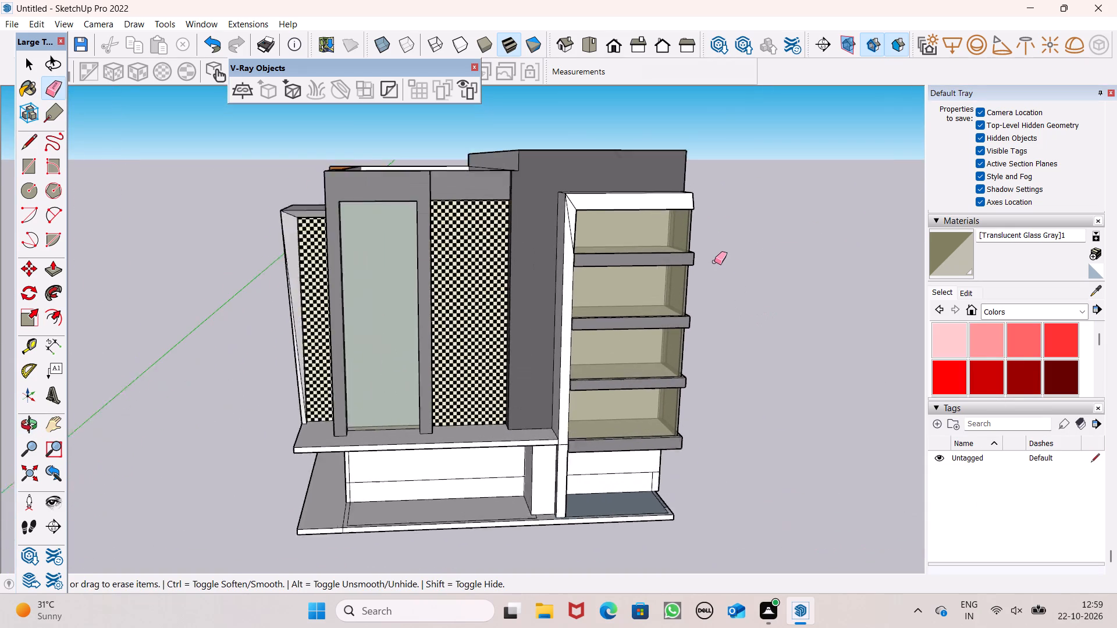
{"action": "scroll", "coordinate": [714, 262], "scroll_direction": "up", "scroll_amount": 2}
{"action": "scroll", "coordinate": [986, 354], "scroll_direction": "down", "scroll_amount": 9}
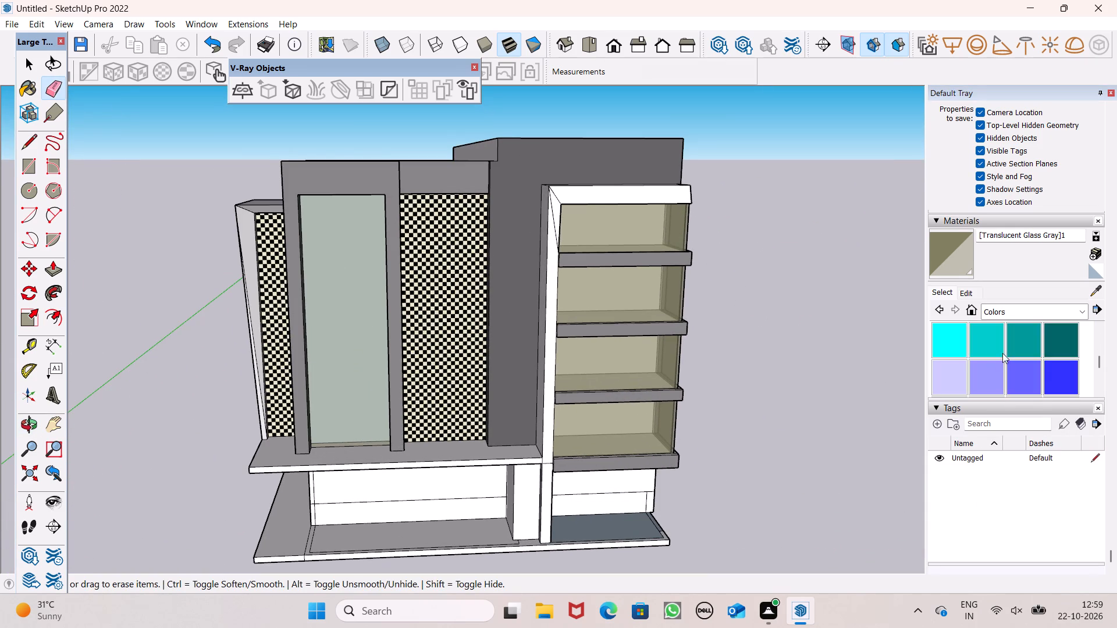
{"action": "scroll", "coordinate": [1002, 353], "scroll_direction": "down", "scroll_amount": 6}
{"action": "scroll", "coordinate": [1033, 354], "scroll_direction": "up", "scroll_amount": 1}
{"action": "left_click", "coordinate": [1058, 365]}
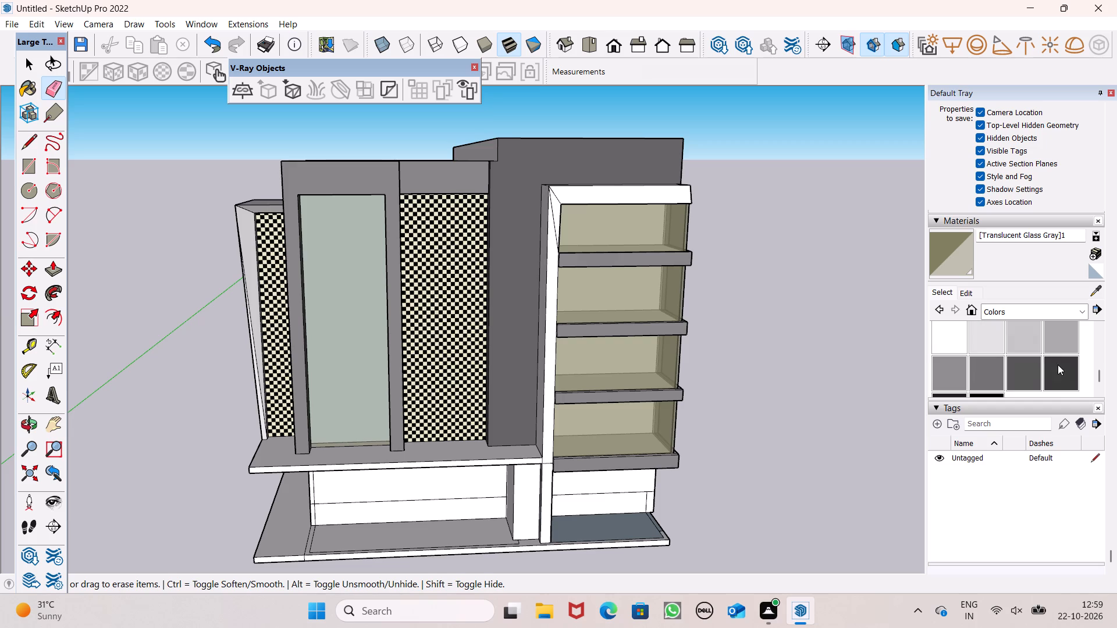
{"action": "middle_click_drag", "start_coordinate": [684, 204], "coordinate": [770, 376]}
{"action": "scroll", "coordinate": [574, 251], "scroll_direction": "up", "scroll_amount": 3}
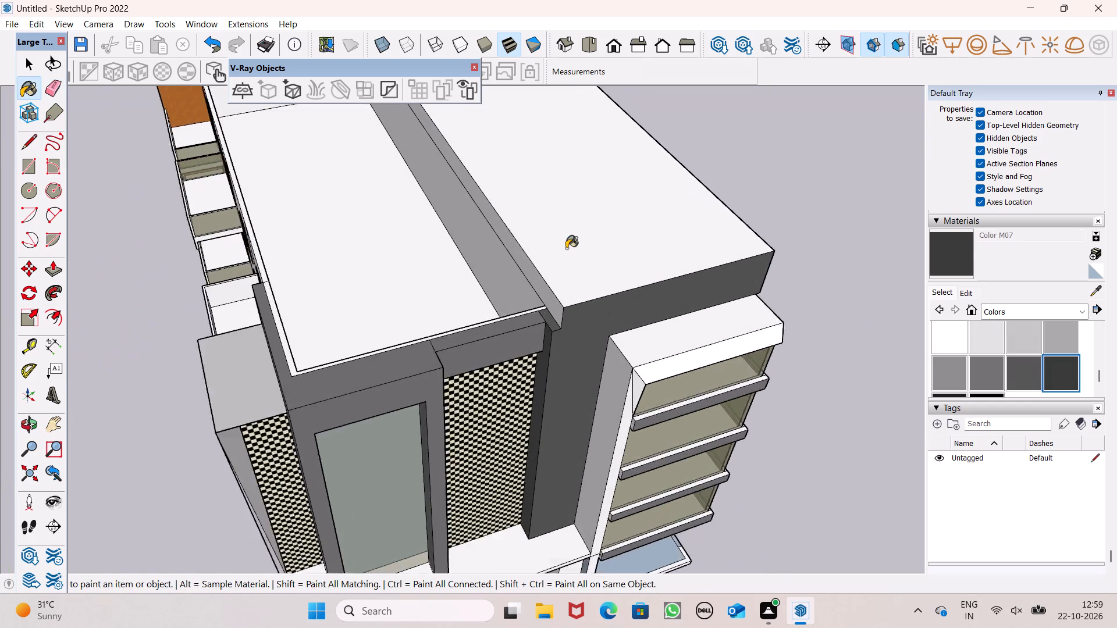
{"action": "scroll", "coordinate": [566, 248], "scroll_direction": "up", "scroll_amount": 1}
{"action": "left_click", "coordinate": [566, 248]}
{"action": "scroll", "coordinate": [536, 290], "scroll_direction": "up", "scroll_amount": 1}
{"action": "middle_click_drag", "start_coordinate": [534, 290], "coordinate": [611, 212]}
{"action": "left_click", "coordinate": [605, 208]}
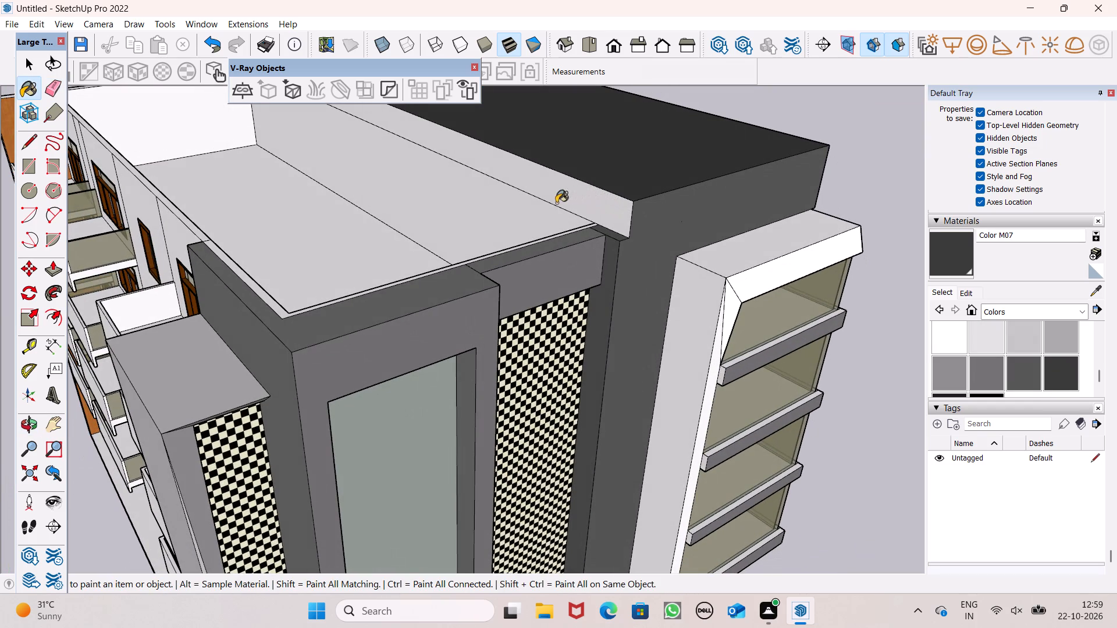
{"action": "left_click", "coordinate": [546, 203]}
Paint the raised roof block's plain-side face, rear end face and narrow rear end strip with Color M07.
{"action": "scroll", "coordinate": [543, 202], "scroll_direction": "down", "scroll_amount": 9}
{"action": "middle_click_drag", "start_coordinate": [603, 198], "coordinate": [97, 198]}
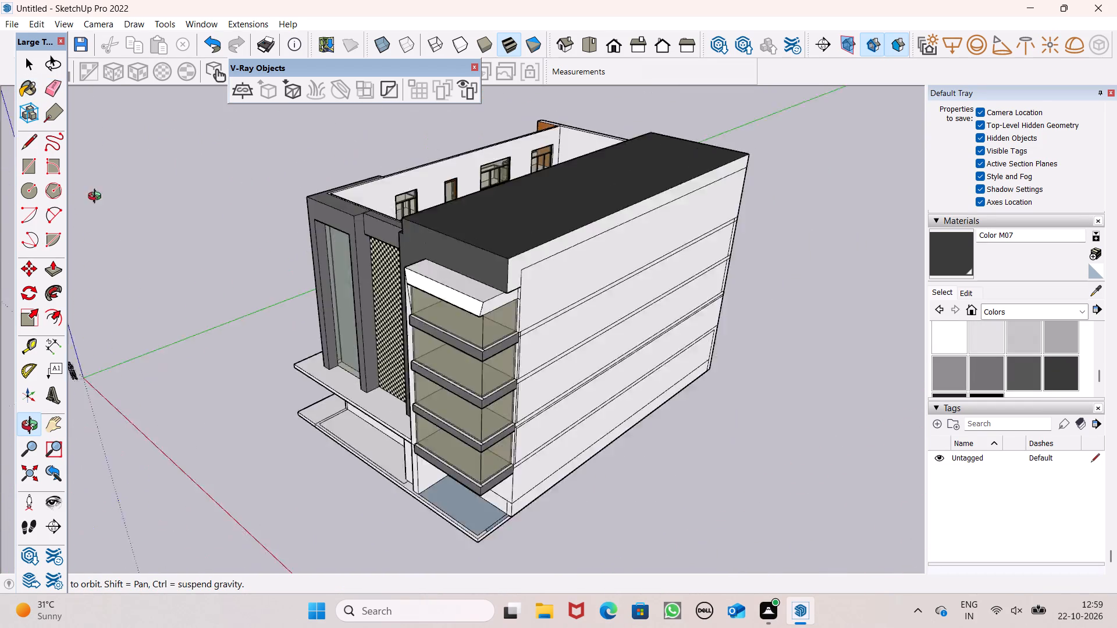
{"action": "middle_click_drag", "start_coordinate": [97, 198], "coordinate": [50, 196]}
{"action": "scroll", "coordinate": [50, 196], "scroll_direction": "up", "scroll_amount": 1}
{"action": "scroll", "coordinate": [616, 272], "scroll_direction": "up", "scroll_amount": 5}
{"action": "left_click", "coordinate": [285, 268]}
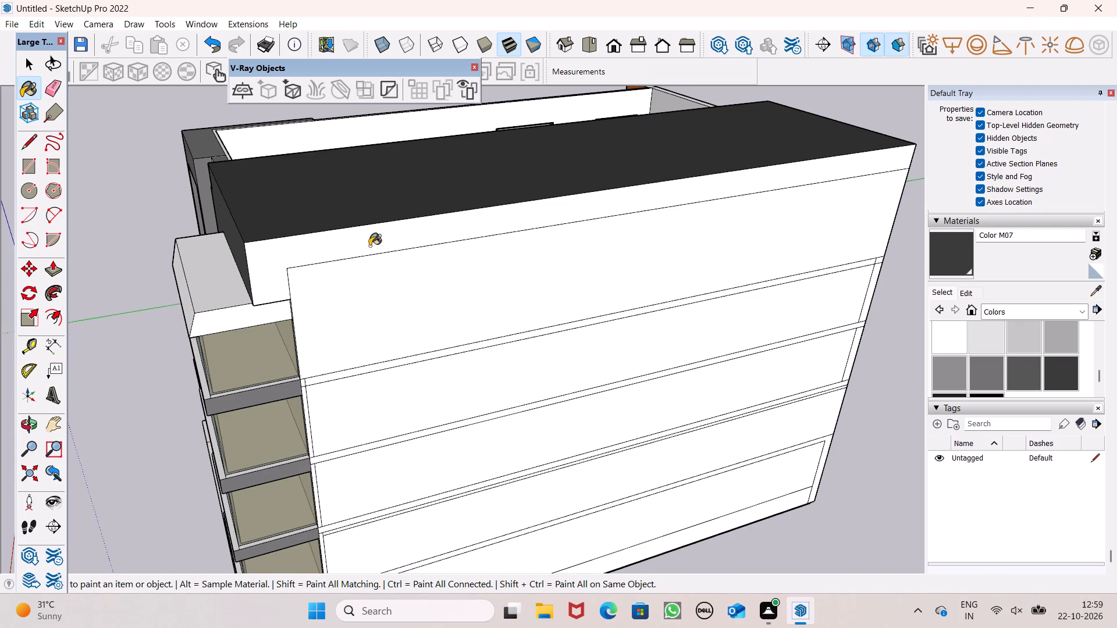
{"action": "scroll", "coordinate": [369, 244], "scroll_direction": "down", "scroll_amount": 6}
{"action": "middle_click_drag", "start_coordinate": [497, 255], "coordinate": [0, 220]}
{"action": "scroll", "coordinate": [329, 207], "scroll_direction": "up", "scroll_amount": 4}
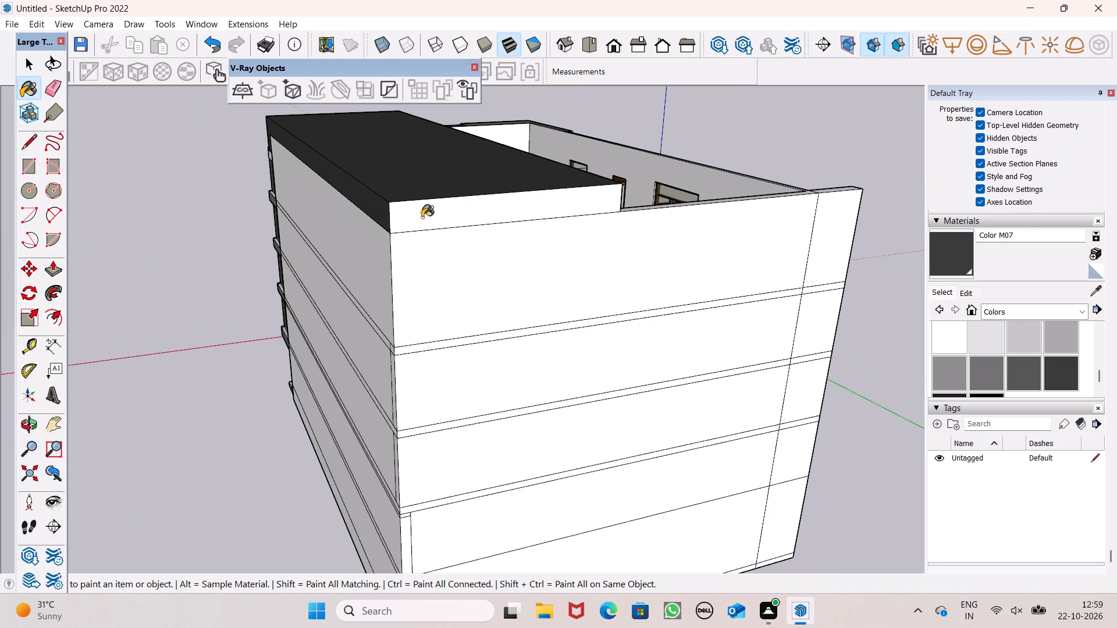
{"action": "left_click", "coordinate": [422, 217]}
{"action": "scroll", "coordinate": [596, 221], "scroll_direction": "up", "scroll_amount": 1}
{"action": "middle_click_drag", "start_coordinate": [596, 222], "coordinate": [228, 243]}
{"action": "scroll", "coordinate": [214, 210], "scroll_direction": "up", "scroll_amount": 6}
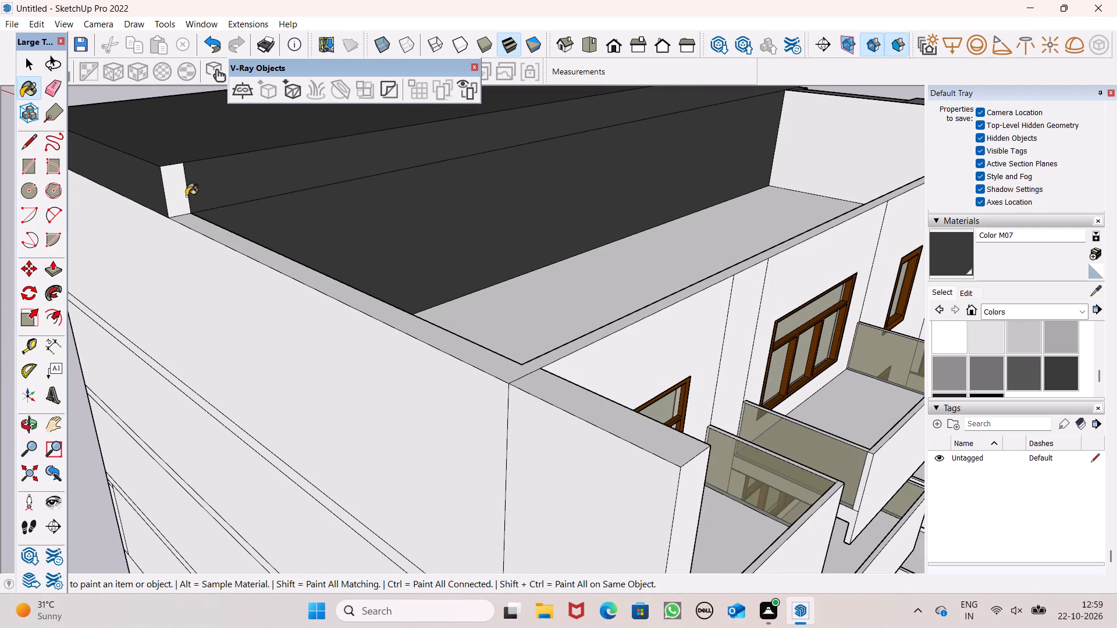
{"action": "left_click", "coordinate": [175, 192]}
Paint the roof block's terrace-side faces, entrance front and small underside beside the facade parapet with Color M06.
{"action": "scroll", "coordinate": [296, 233], "scroll_direction": "down", "scroll_amount": 5}
{"action": "middle_click_drag", "start_coordinate": [304, 245], "coordinate": [565, 220]}
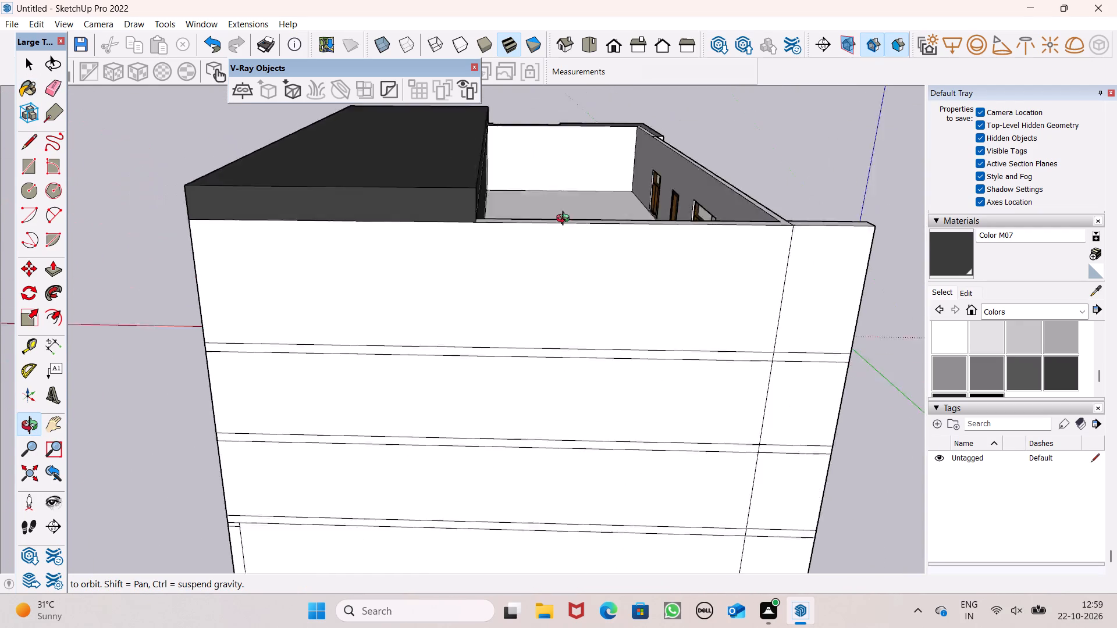
{"action": "middle_click_drag", "start_coordinate": [565, 220], "coordinate": [966, 240]}
{"action": "scroll", "coordinate": [595, 283], "scroll_direction": "up", "scroll_amount": 1}
{"action": "middle_click_drag", "start_coordinate": [597, 290], "coordinate": [1061, 248]}
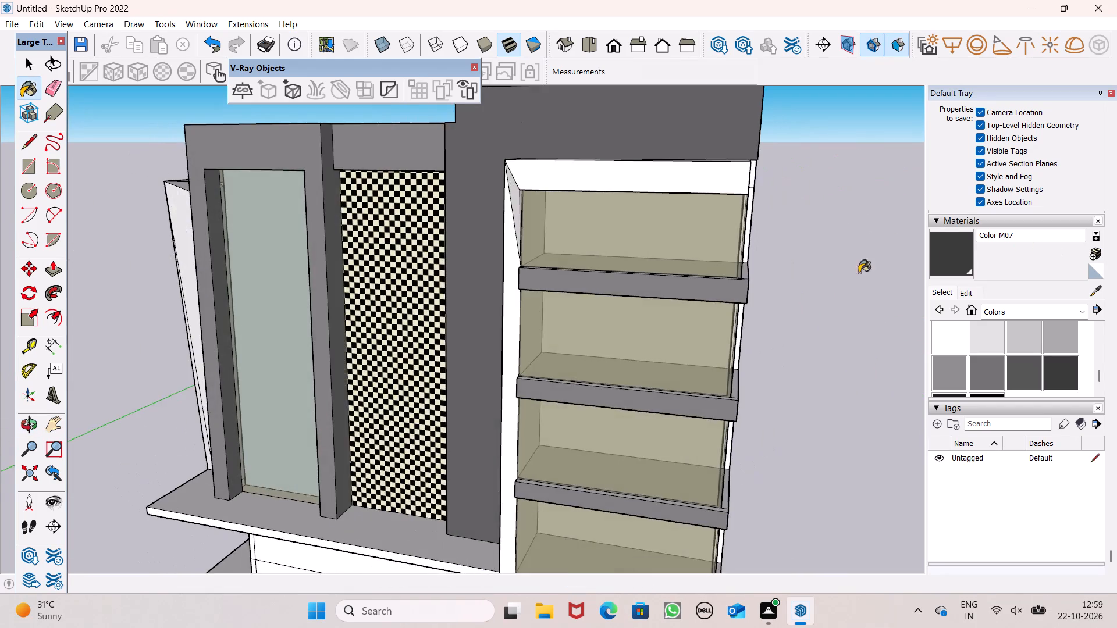
{"action": "scroll", "coordinate": [705, 278], "scroll_direction": "down", "scroll_amount": 4}
{"action": "middle_click_drag", "start_coordinate": [692, 307], "coordinate": [1056, 409]}
{"action": "scroll", "coordinate": [816, 212], "scroll_direction": "up", "scroll_amount": 3}
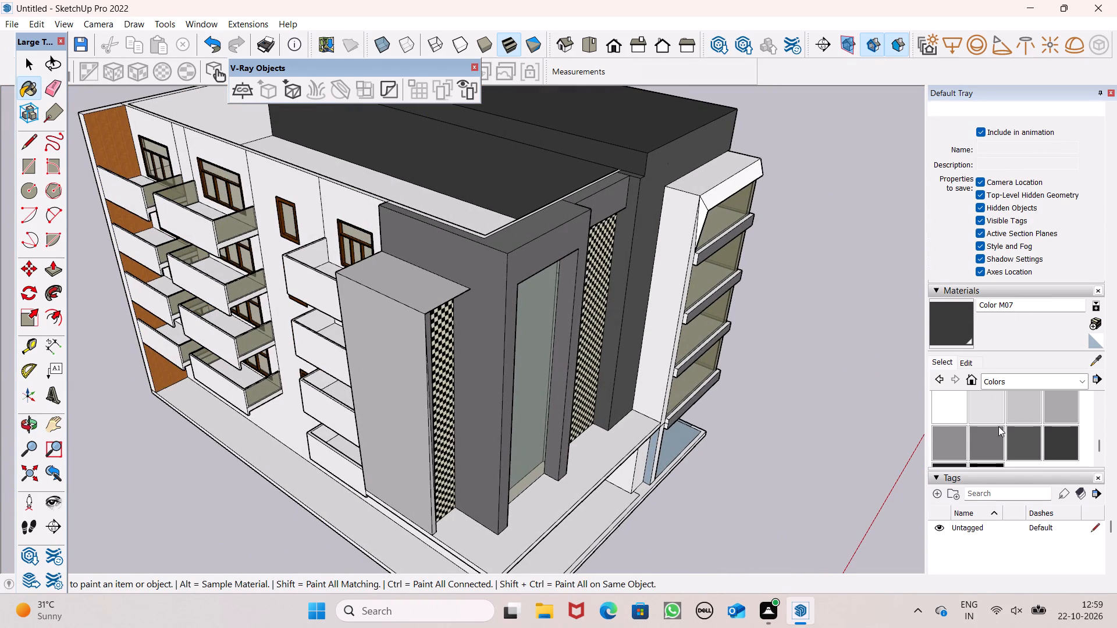
{"action": "left_click", "coordinate": [1017, 442]}
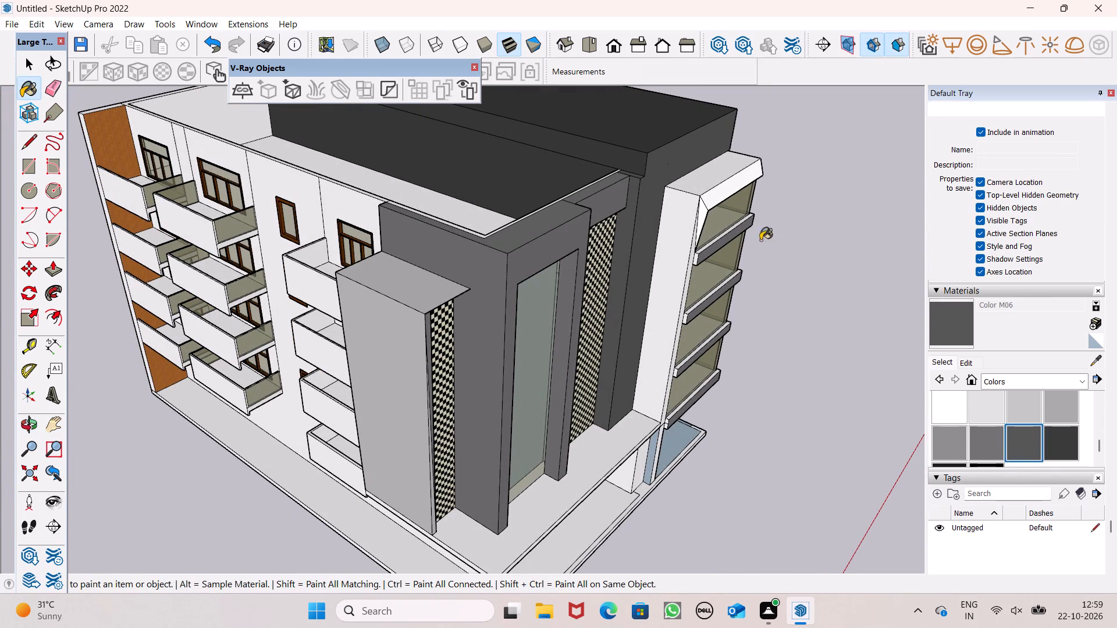
{"action": "scroll", "coordinate": [675, 168], "scroll_direction": "up", "scroll_amount": 5}
{"action": "left_click", "coordinate": [636, 134]}
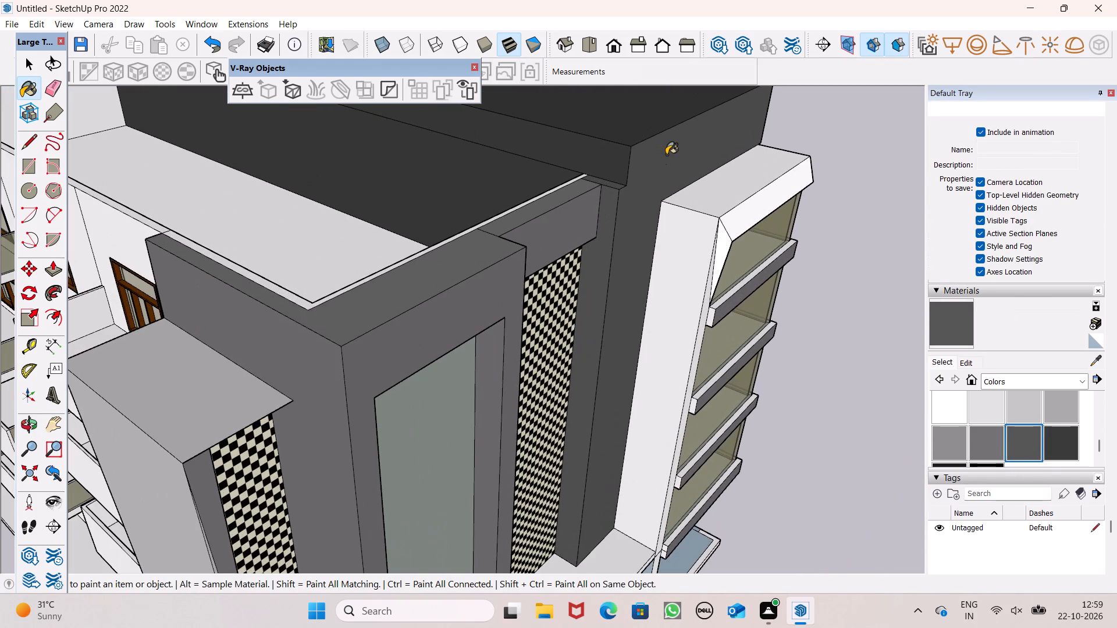
{"action": "left_click", "coordinate": [666, 155]}
{"action": "scroll", "coordinate": [603, 160], "scroll_direction": "up", "scroll_amount": 4}
{"action": "left_click", "coordinate": [596, 159]}
{"action": "left_click", "coordinate": [476, 196]}
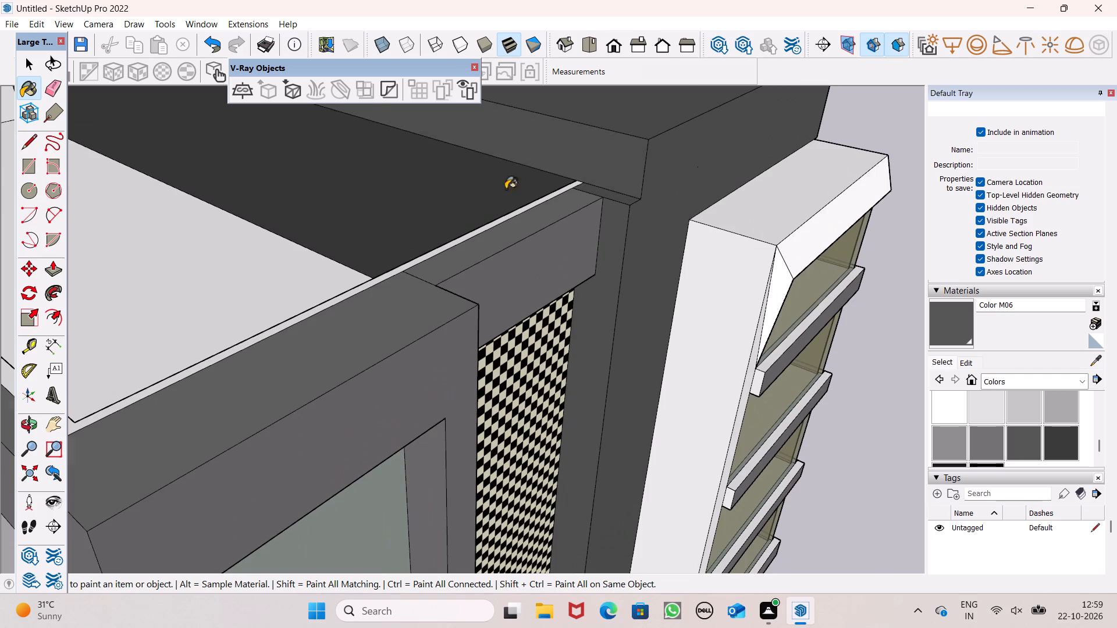
{"action": "scroll", "coordinate": [515, 207], "scroll_direction": "down", "scroll_amount": 6}
{"action": "scroll", "coordinate": [568, 172], "scroll_direction": "down", "scroll_amount": 6}
{"action": "scroll", "coordinate": [572, 179], "scroll_direction": "up", "scroll_amount": 17}
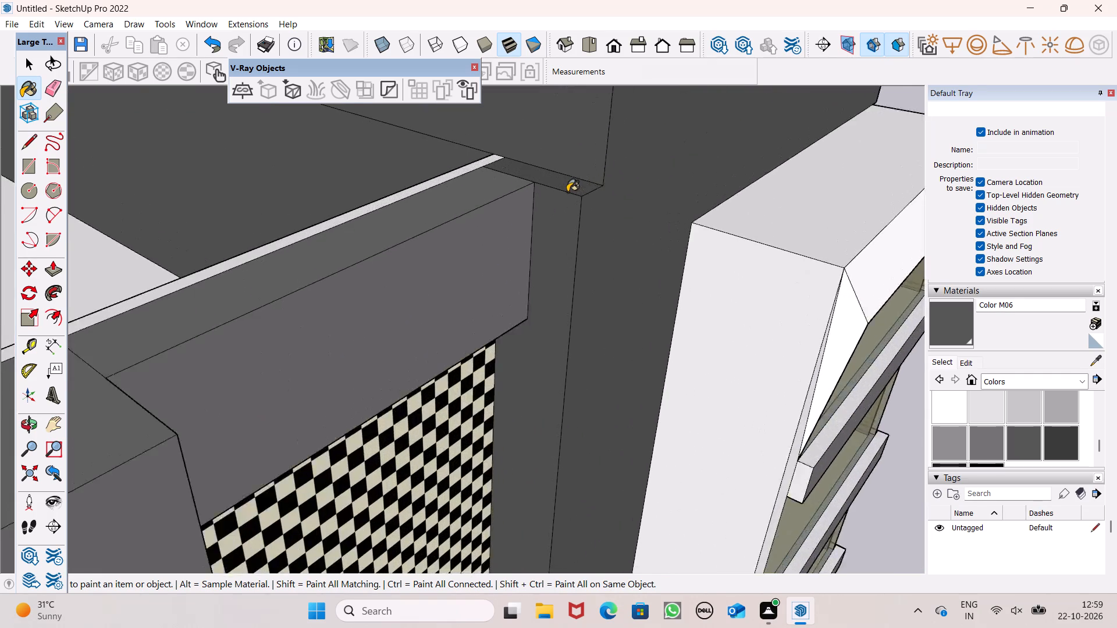
{"action": "scroll", "coordinate": [567, 192], "scroll_direction": "up", "scroll_amount": 2}
{"action": "left_click", "coordinate": [567, 190]}
Paint the raised roof block's plain-side face and top face with Color M06.
{"action": "scroll", "coordinate": [571, 185], "scroll_direction": "down", "scroll_amount": 7}
{"action": "scroll", "coordinate": [616, 209], "scroll_direction": "down", "scroll_amount": 6}
{"action": "middle_click_drag", "start_coordinate": [617, 212], "coordinate": [211, 164]}
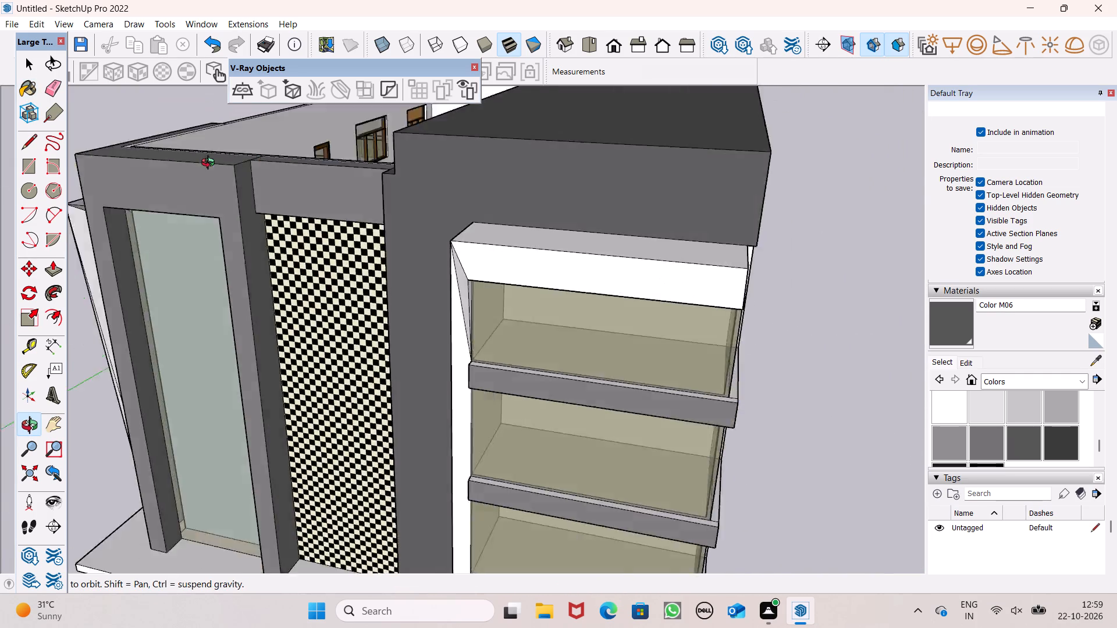
{"action": "middle_click_drag", "start_coordinate": [211, 164], "coordinate": [131, 163]}
{"action": "left_click", "coordinate": [649, 188]}
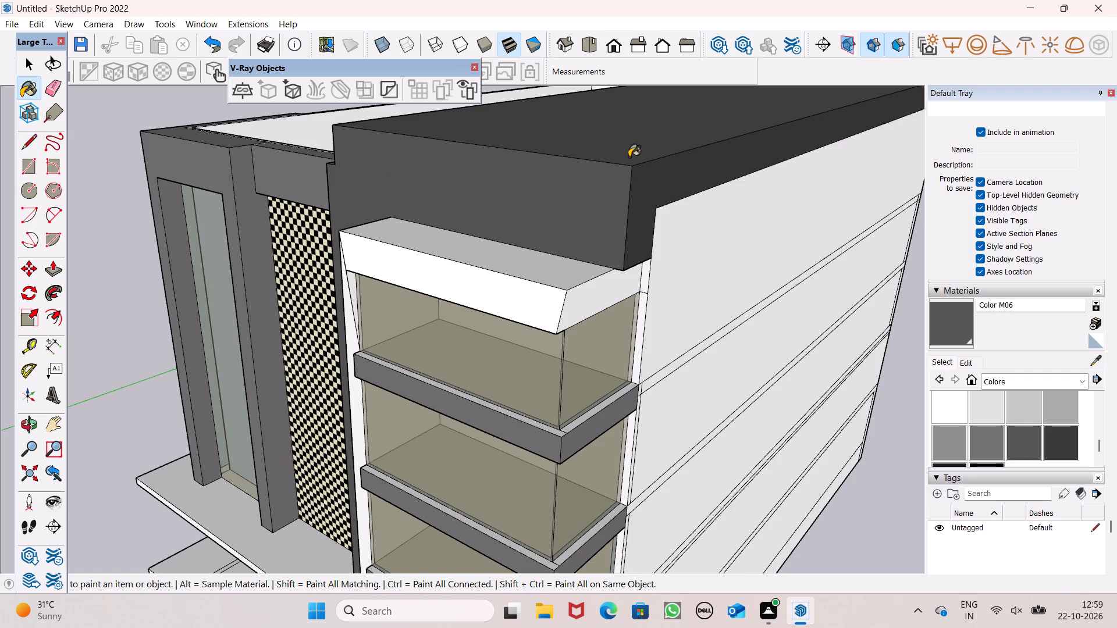
{"action": "scroll", "coordinate": [629, 160], "scroll_direction": "down", "scroll_amount": 4}
{"action": "scroll", "coordinate": [637, 192], "scroll_direction": "up", "scroll_amount": 5}
{"action": "left_click", "coordinate": [638, 192]}
{"action": "scroll", "coordinate": [636, 197], "scroll_direction": "down", "scroll_amount": 14}
{"action": "middle_click_drag", "start_coordinate": [603, 227], "coordinate": [178, 279]}
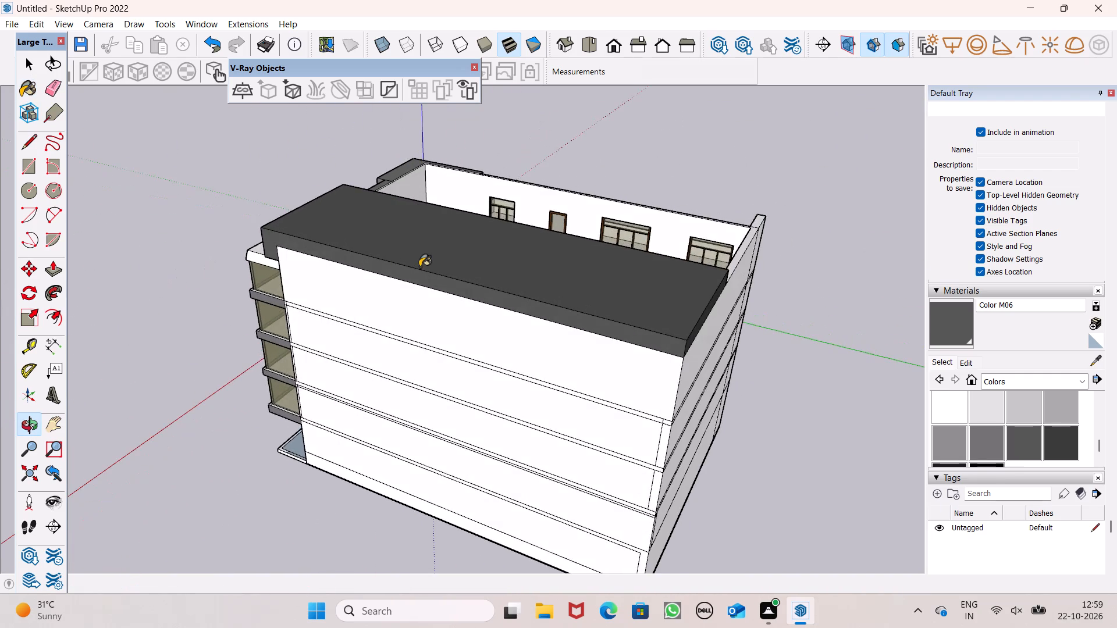
Paint the raised roof block's plain-side face, top face and rear end face with Color M06.
{"action": "scroll", "coordinate": [419, 267], "scroll_direction": "down", "scroll_amount": 2}
{"action": "scroll", "coordinate": [553, 288], "scroll_direction": "up", "scroll_amount": 6}
{"action": "left_click", "coordinate": [577, 309]}
{"action": "scroll", "coordinate": [664, 306], "scroll_direction": "down", "scroll_amount": 2}
{"action": "scroll", "coordinate": [667, 359], "scroll_direction": "up", "scroll_amount": 2}
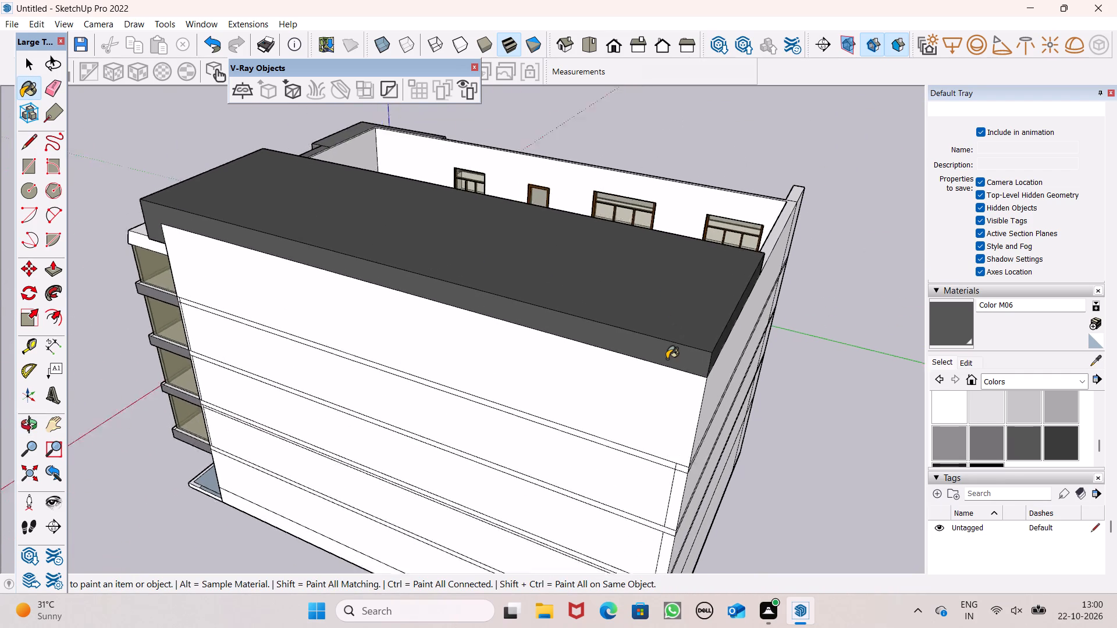
{"action": "scroll", "coordinate": [667, 359], "scroll_direction": "up", "scroll_amount": 5}
{"action": "left_click", "coordinate": [673, 361]}
{"action": "left_click", "coordinate": [690, 298]}
{"action": "middle_click_drag", "start_coordinate": [757, 337], "coordinate": [545, 233]}
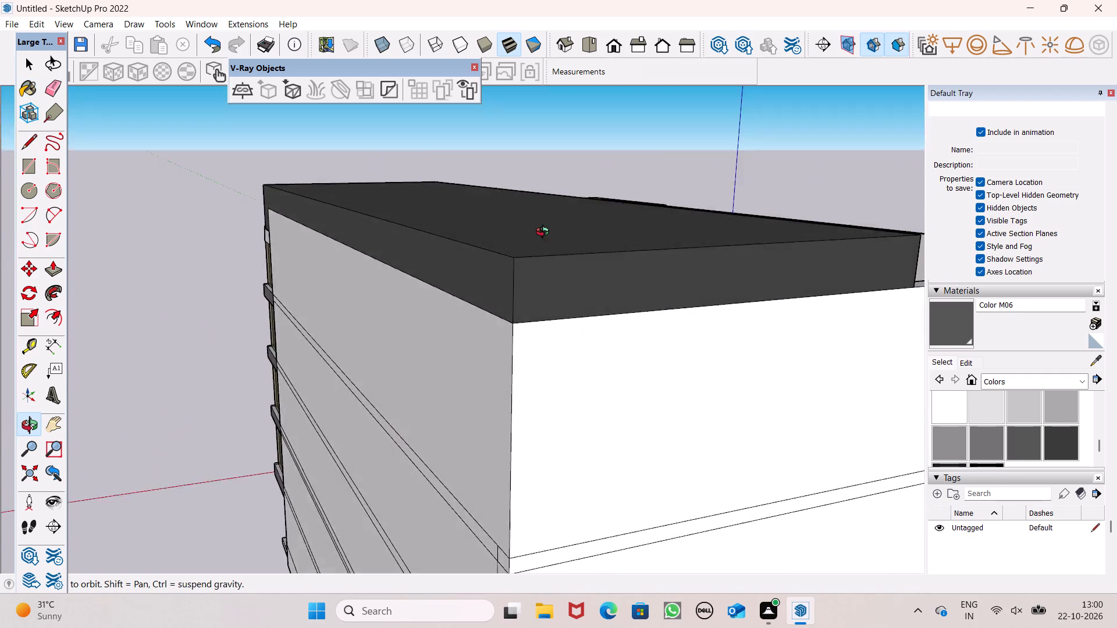
{"action": "middle_click_drag", "start_coordinate": [545, 233], "coordinate": [499, 214]}
{"action": "scroll", "coordinate": [499, 215], "scroll_direction": "up", "scroll_amount": 1}
{"action": "left_click", "coordinate": [513, 267]}
{"action": "scroll", "coordinate": [426, 233], "scroll_direction": "down", "scroll_amount": 10}
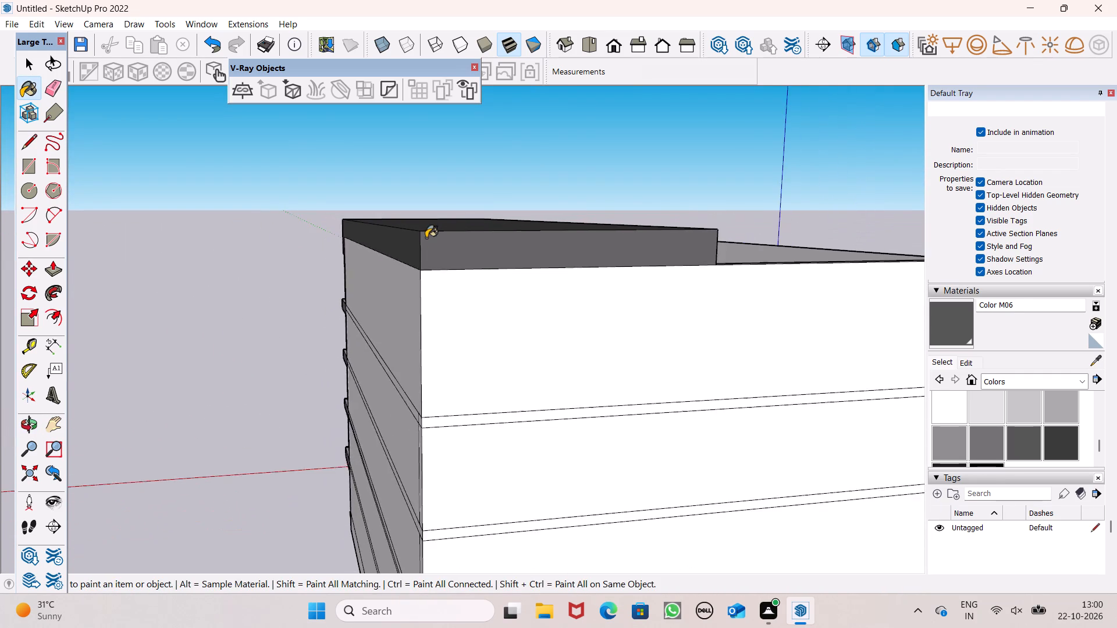
Paint the roof block's narrow rear strip and the adjoining upper terrace-side, top and rear end faces with Color M06.
{"action": "middle_click_drag", "start_coordinate": [435, 267], "coordinate": [106, 394]}
{"action": "scroll", "coordinate": [257, 430], "scroll_direction": "up", "scroll_amount": 4}
{"action": "left_click", "coordinate": [276, 426]}
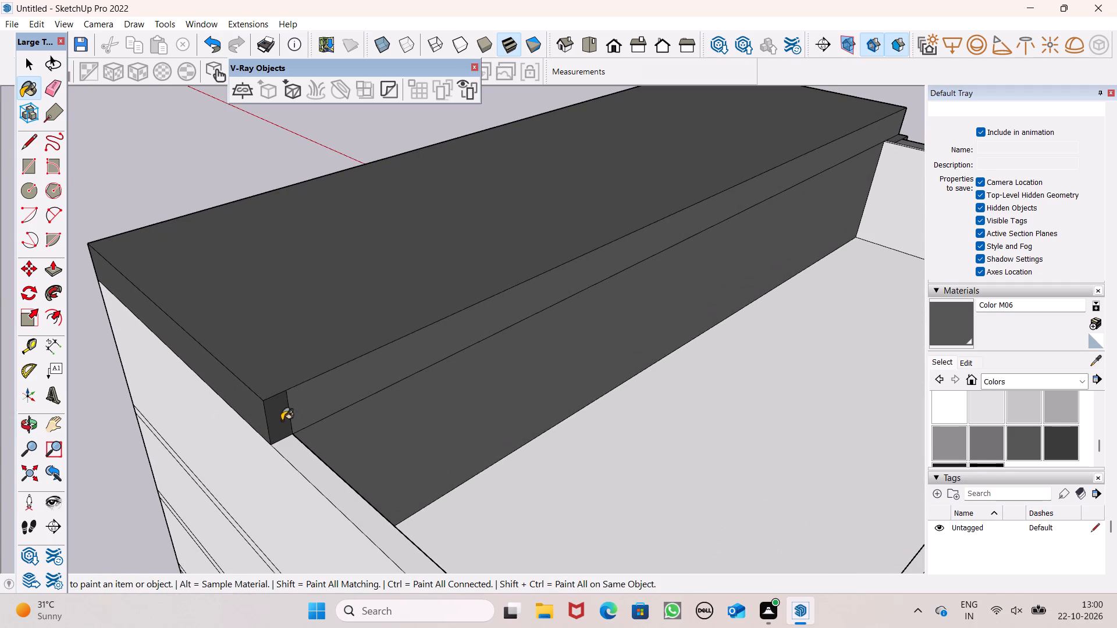
{"action": "left_click", "coordinate": [305, 403]}
{"action": "left_click", "coordinate": [279, 356]}
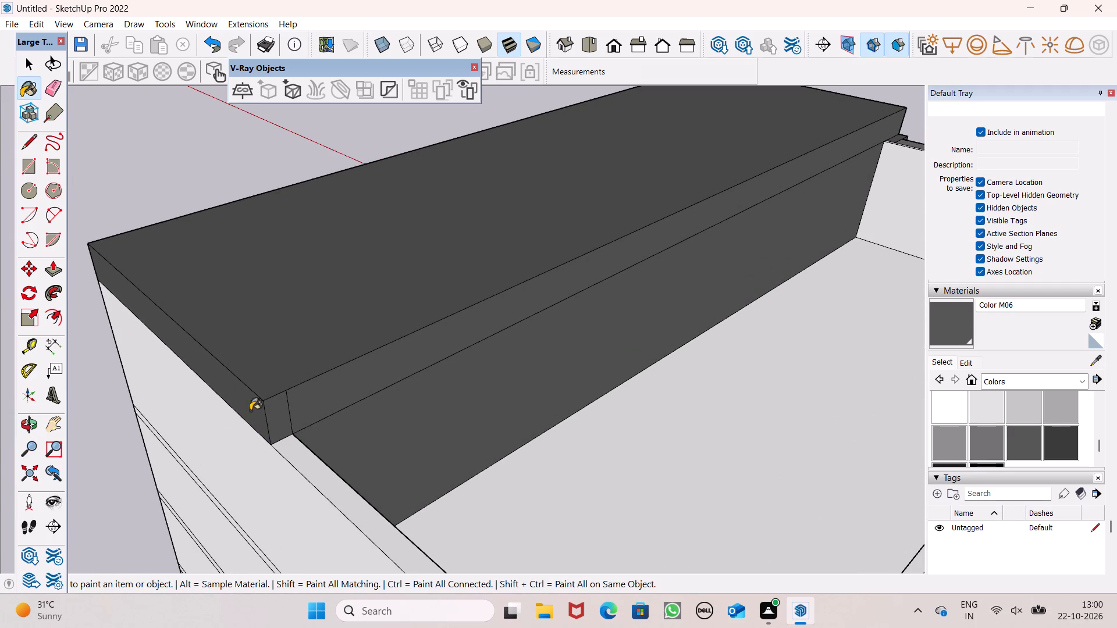
{"action": "left_click", "coordinate": [257, 405]}
{"action": "left_click", "coordinate": [261, 362]}
Erase the narrow rear strip's vertical seam and the long seam between the upper and lower terrace-side faces of the roof block.
{"action": "scroll", "coordinate": [371, 413], "scroll_direction": "up", "scroll_amount": 4}
{"action": "scroll", "coordinate": [346, 390], "scroll_direction": "down", "scroll_amount": 5}
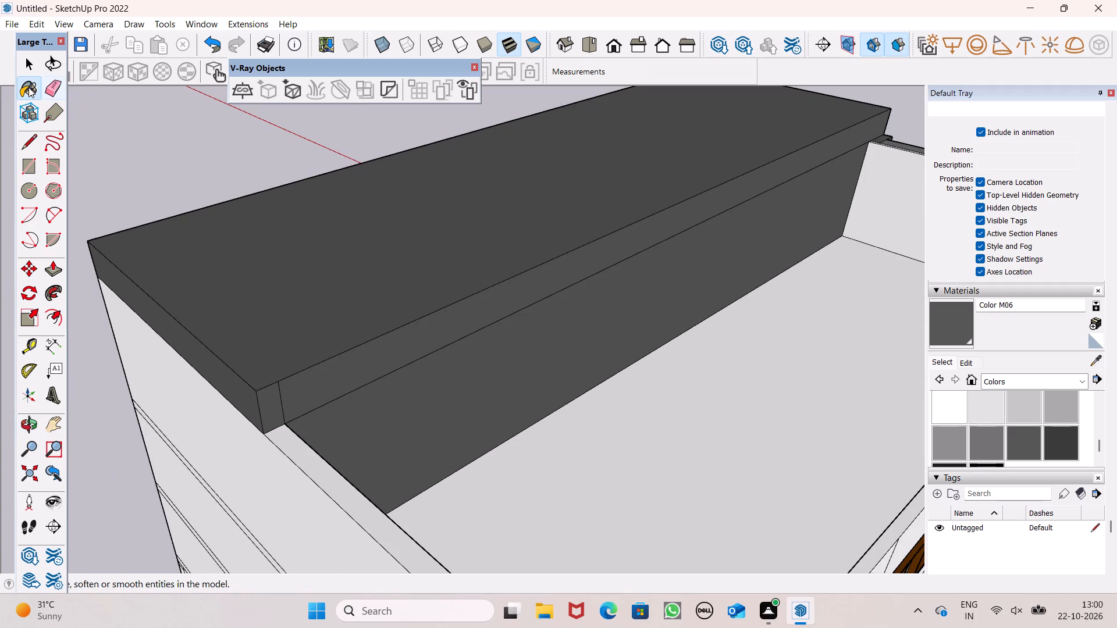
{"action": "left_click", "coordinate": [40, 86]}
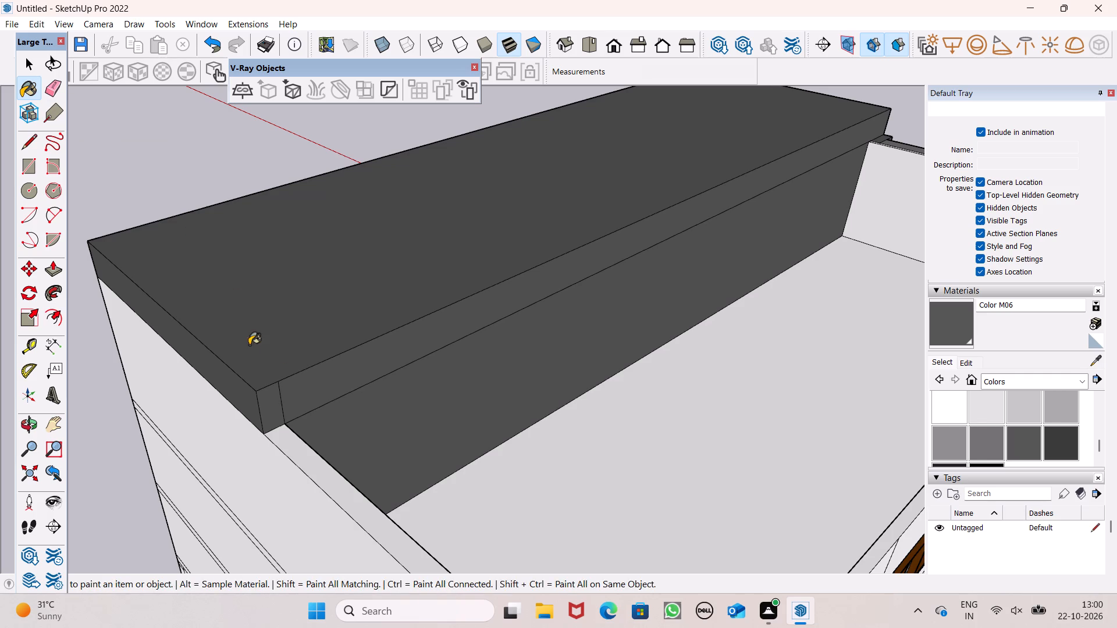
{"action": "left_click", "coordinate": [52, 83]}
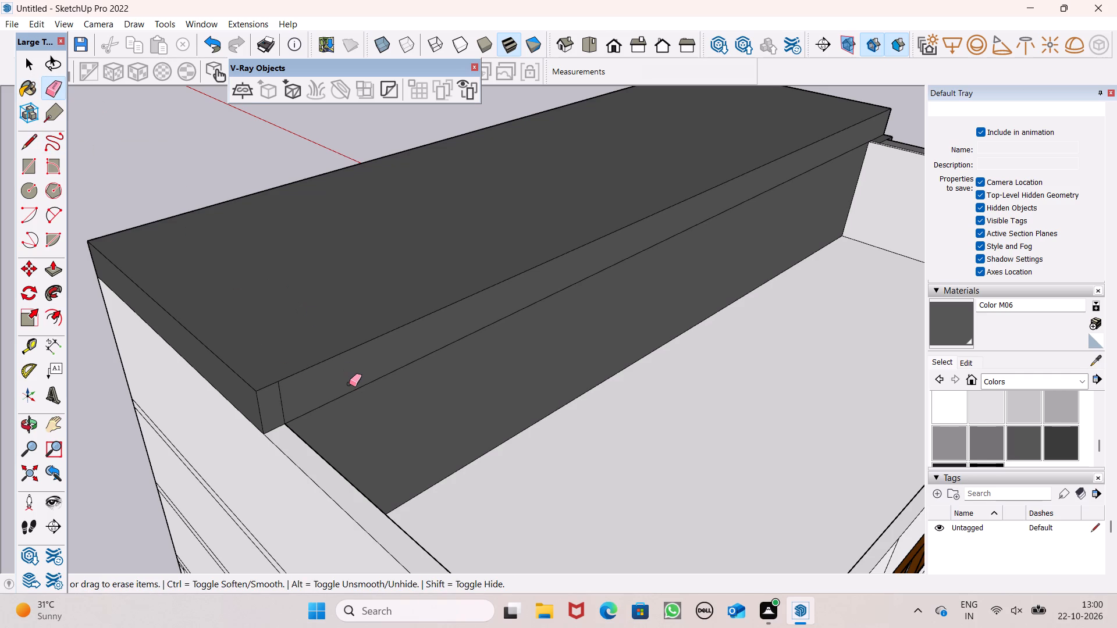
{"action": "scroll", "coordinate": [350, 384], "scroll_direction": "up", "scroll_amount": 3}
{"action": "scroll", "coordinate": [343, 397], "scroll_direction": "down", "scroll_amount": 1}
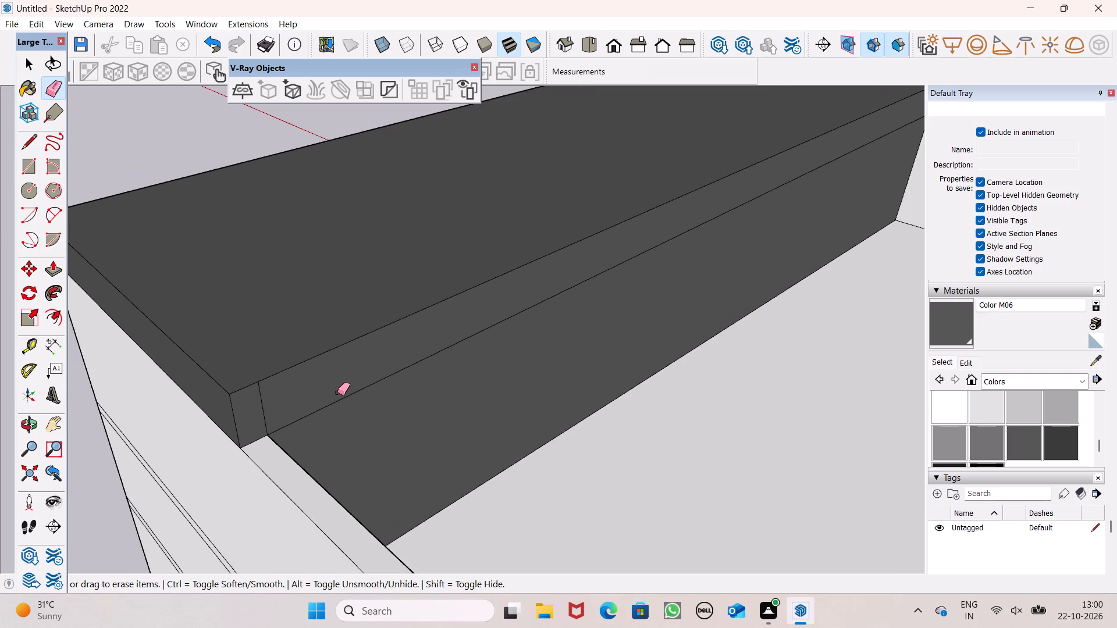
{"action": "scroll", "coordinate": [319, 433], "scroll_direction": "up", "scroll_amount": 4}
{"action": "left_click_drag", "start_coordinate": [239, 395], "coordinate": [228, 395]}
{"action": "left_click_drag", "start_coordinate": [283, 394], "coordinate": [316, 424]}
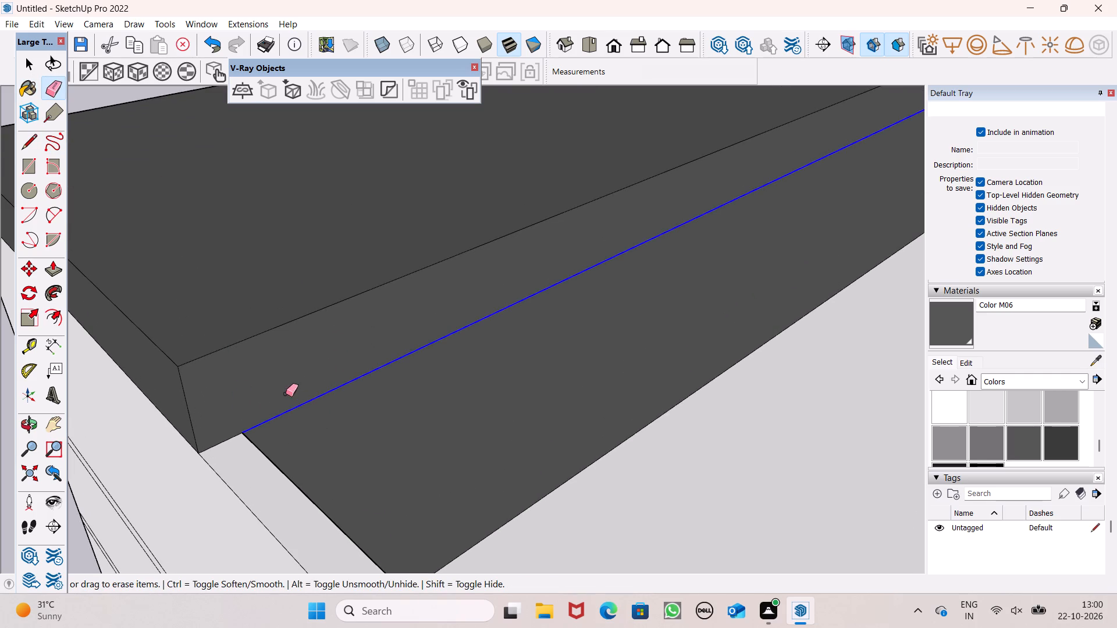
{"action": "key", "text": "space"}
Examine the painted roof block and the entrance facade from the rear, plain side and front.
{"action": "scroll", "coordinate": [561, 262], "scroll_direction": "down", "scroll_amount": 5}
{"action": "middle_click_drag", "start_coordinate": [495, 308], "coordinate": [620, 314]}
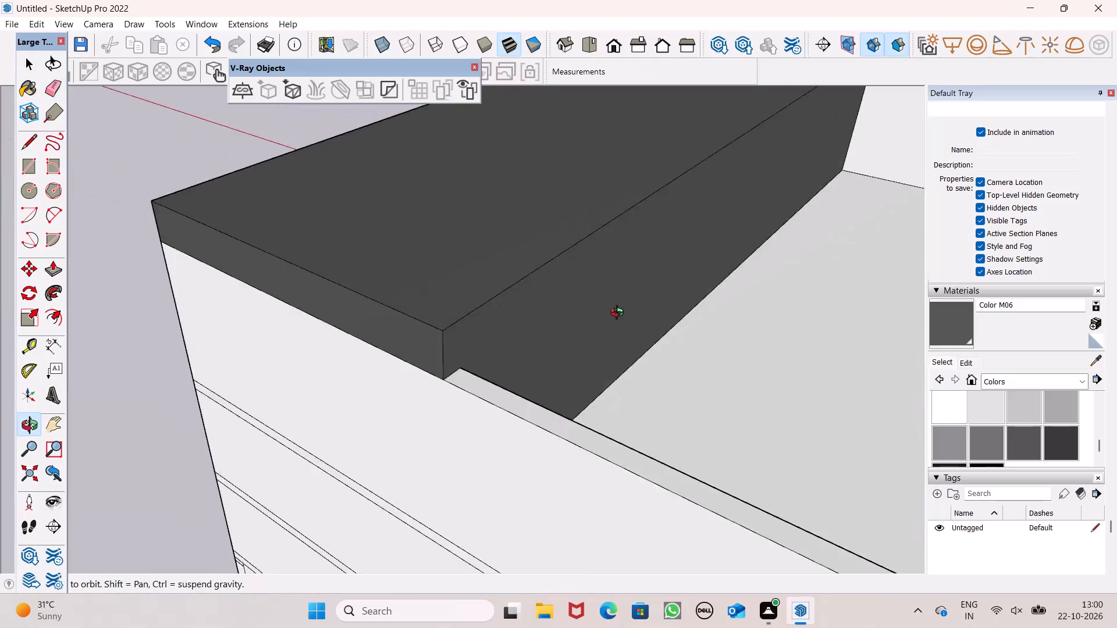
{"action": "middle_click_drag", "start_coordinate": [620, 314], "coordinate": [963, 322]}
{"action": "scroll", "coordinate": [661, 394], "scroll_direction": "up", "scroll_amount": 1}
{"action": "middle_click_drag", "start_coordinate": [661, 395], "coordinate": [984, 348]}
{"action": "scroll", "coordinate": [684, 366], "scroll_direction": "down", "scroll_amount": 4}
{"action": "middle_click_drag", "start_coordinate": [674, 378], "coordinate": [250, 335]}
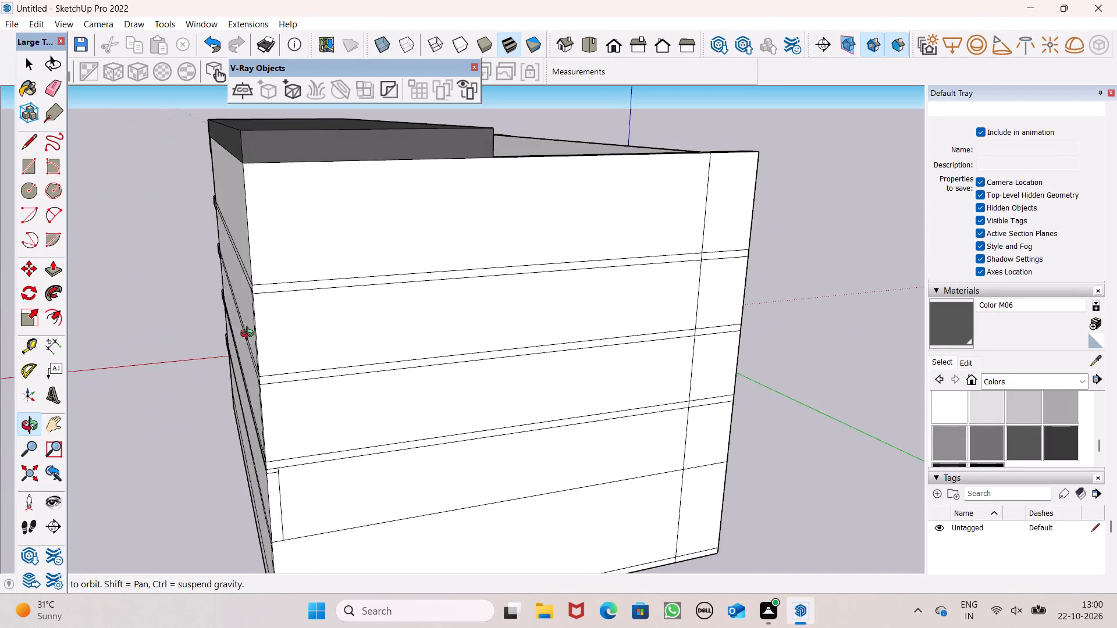
{"action": "middle_click_drag", "start_coordinate": [250, 335], "coordinate": [712, 382]}
{"action": "middle_click_drag", "start_coordinate": [415, 373], "coordinate": [774, 352]}
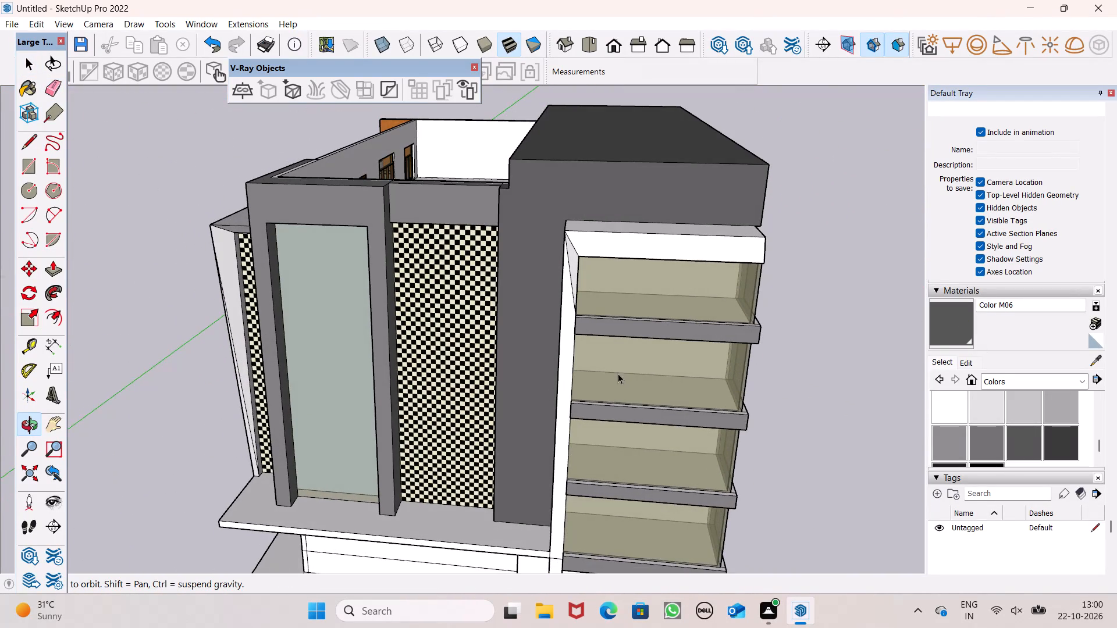
{"action": "middle_click_drag", "start_coordinate": [574, 362], "coordinate": [622, 304]}
{"action": "scroll", "coordinate": [553, 268], "scroll_direction": "up", "scroll_amount": 5}
{"action": "middle_click_drag", "start_coordinate": [614, 298], "coordinate": [678, 370]}
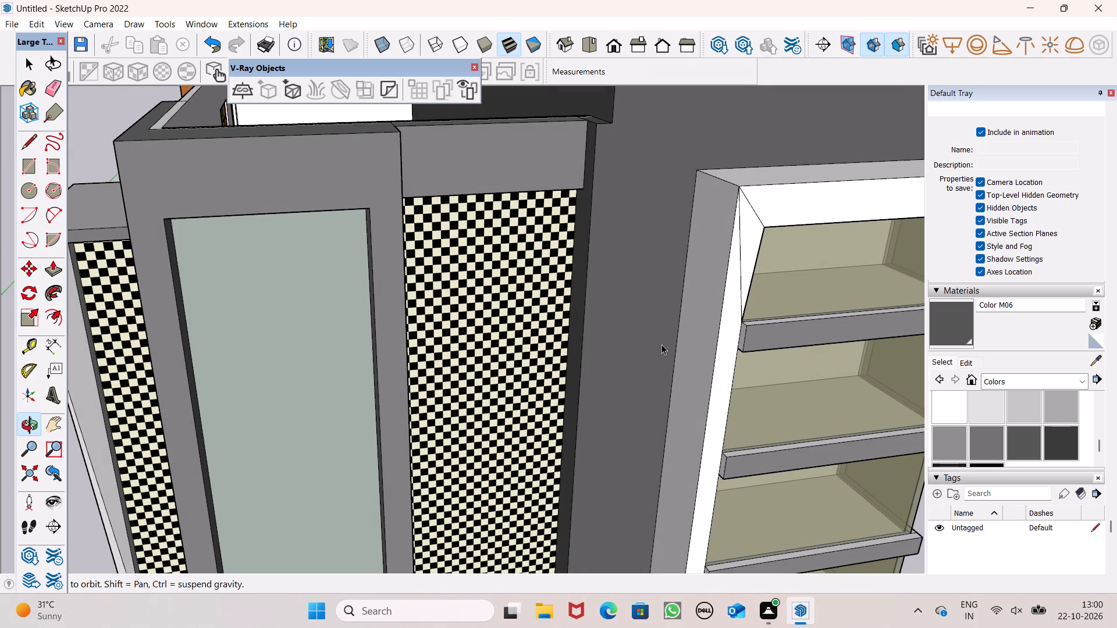
{"action": "scroll", "coordinate": [586, 322], "scroll_direction": "down", "scroll_amount": 2}
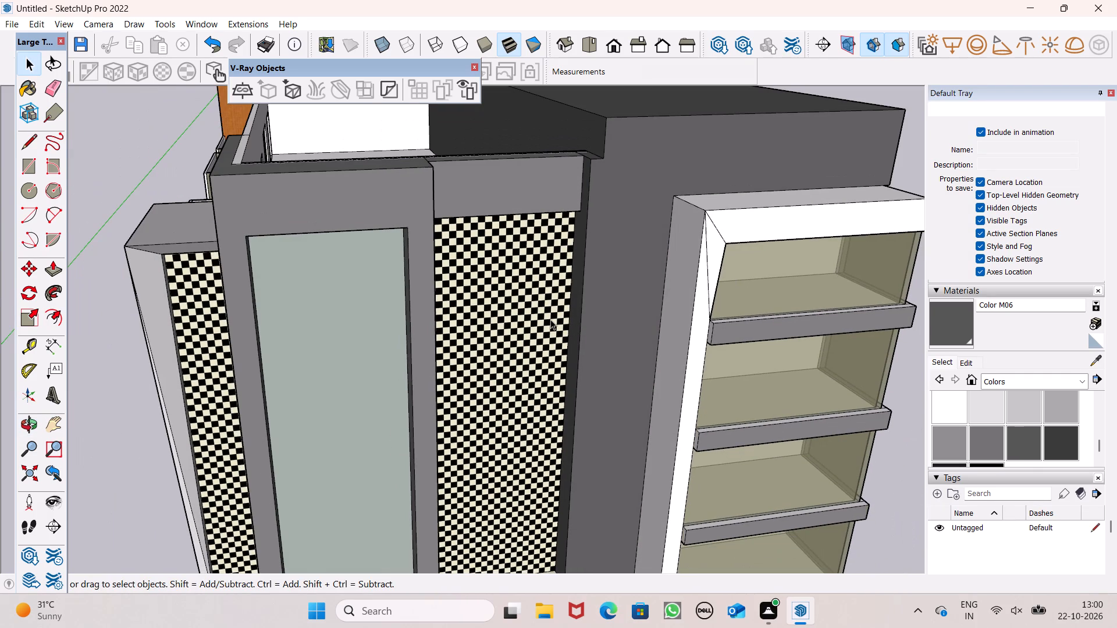
{"action": "scroll", "coordinate": [543, 319], "scroll_direction": "down", "scroll_amount": 1}
{"action": "middle_click_drag", "start_coordinate": [603, 346], "coordinate": [343, 261]}
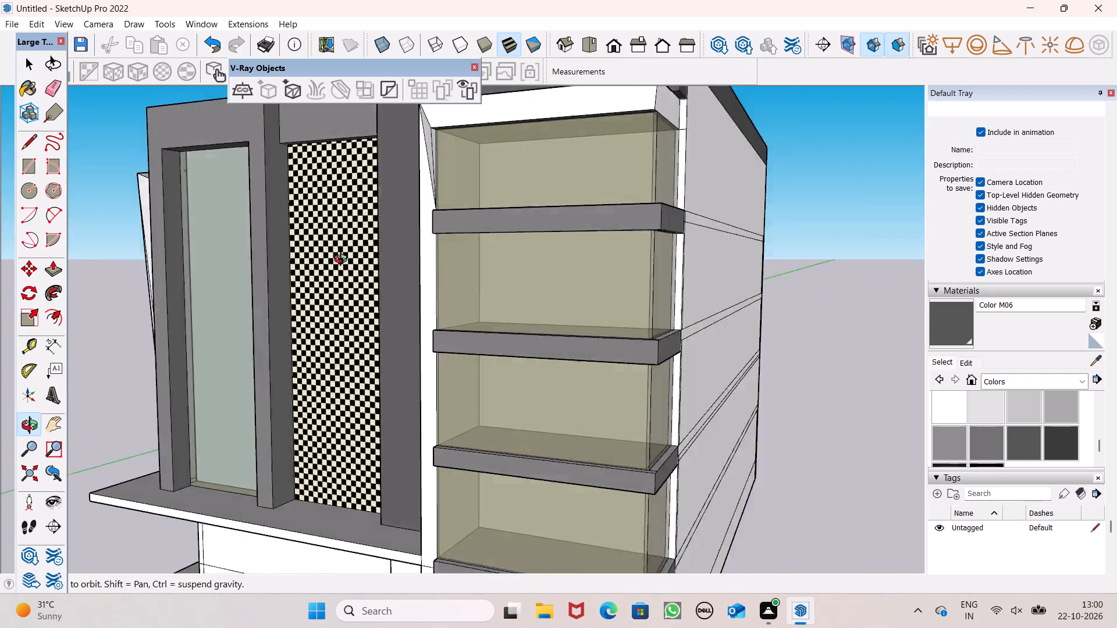
{"action": "middle_click_drag", "start_coordinate": [343, 261], "coordinate": [481, 286]}
{"action": "scroll", "coordinate": [474, 264], "scroll_direction": "down", "scroll_amount": 4}
{"action": "middle_click_drag", "start_coordinate": [472, 264], "coordinate": [545, 260]}
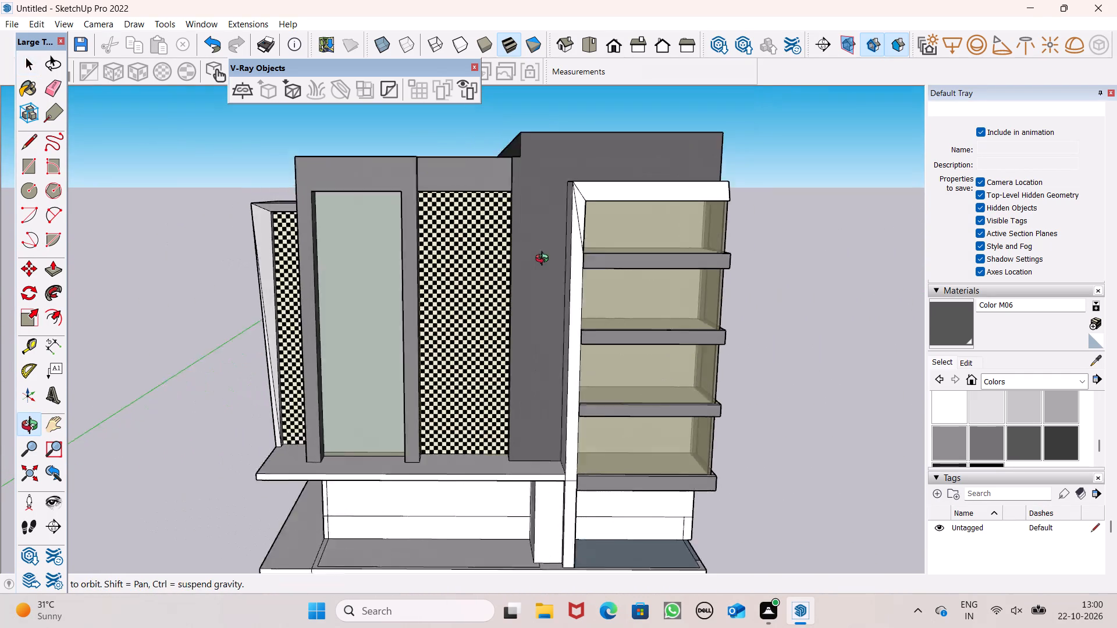
{"action": "middle_click_drag", "start_coordinate": [545, 260], "coordinate": [598, 251]}
{"action": "scroll", "coordinate": [653, 266], "scroll_direction": "down", "scroll_amount": 1}
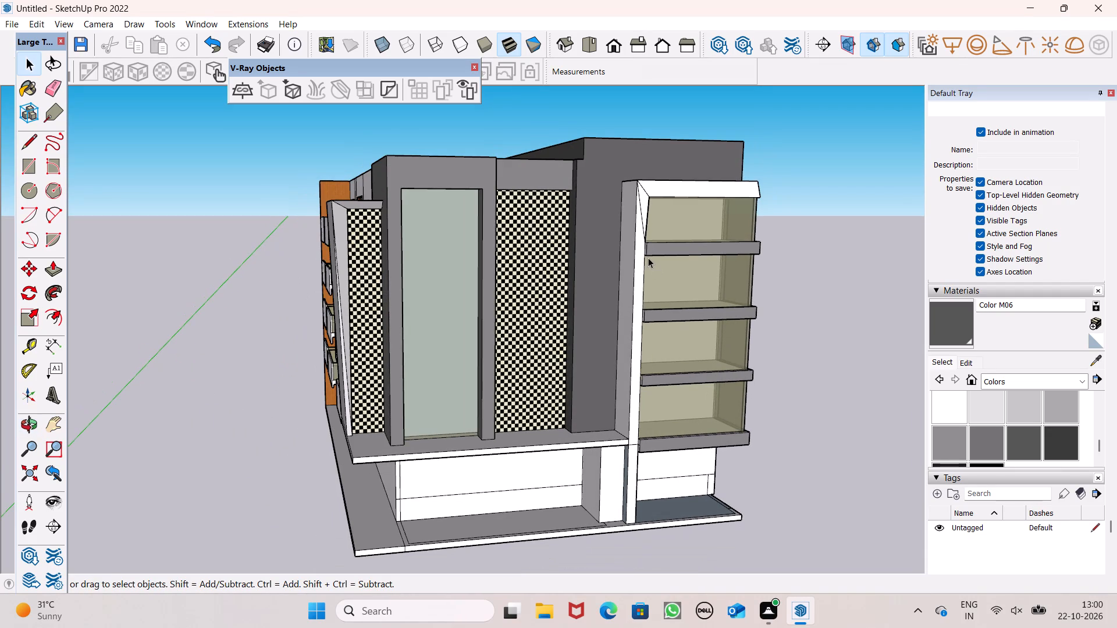
{"action": "middle_click_drag", "start_coordinate": [667, 281], "coordinate": [629, 295]}
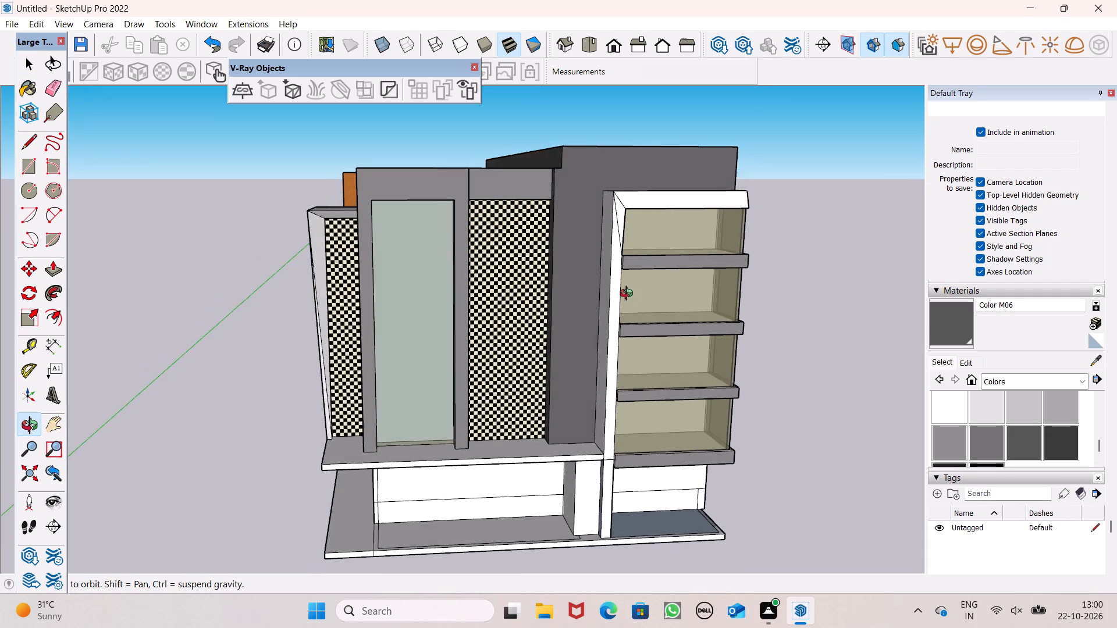
{"action": "middle_click_drag", "start_coordinate": [629, 295], "coordinate": [573, 291]}
{"action": "middle_click", "coordinate": [573, 291]}
{"action": "middle_click", "coordinate": [573, 291]}
{"action": "middle_click_drag", "start_coordinate": [599, 265], "coordinate": [621, 249]}
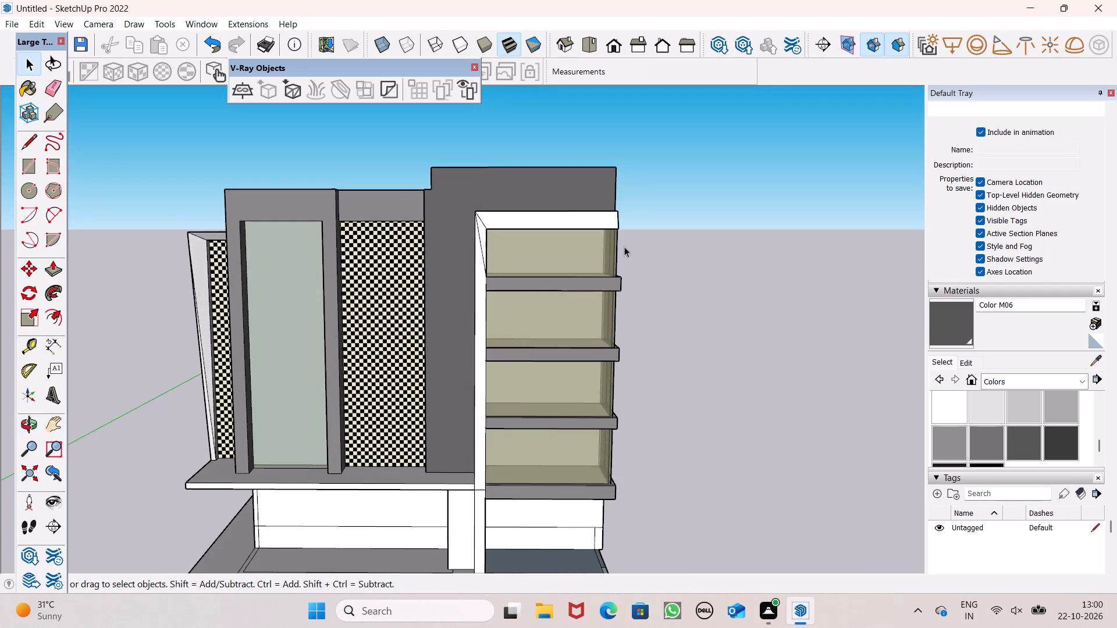
{"action": "scroll", "coordinate": [387, 348], "scroll_direction": "up", "scroll_amount": 5}
{"action": "scroll", "coordinate": [424, 269], "scroll_direction": "down", "scroll_amount": 5}
{"action": "scroll", "coordinate": [349, 294], "scroll_direction": "down", "scroll_amount": 3}
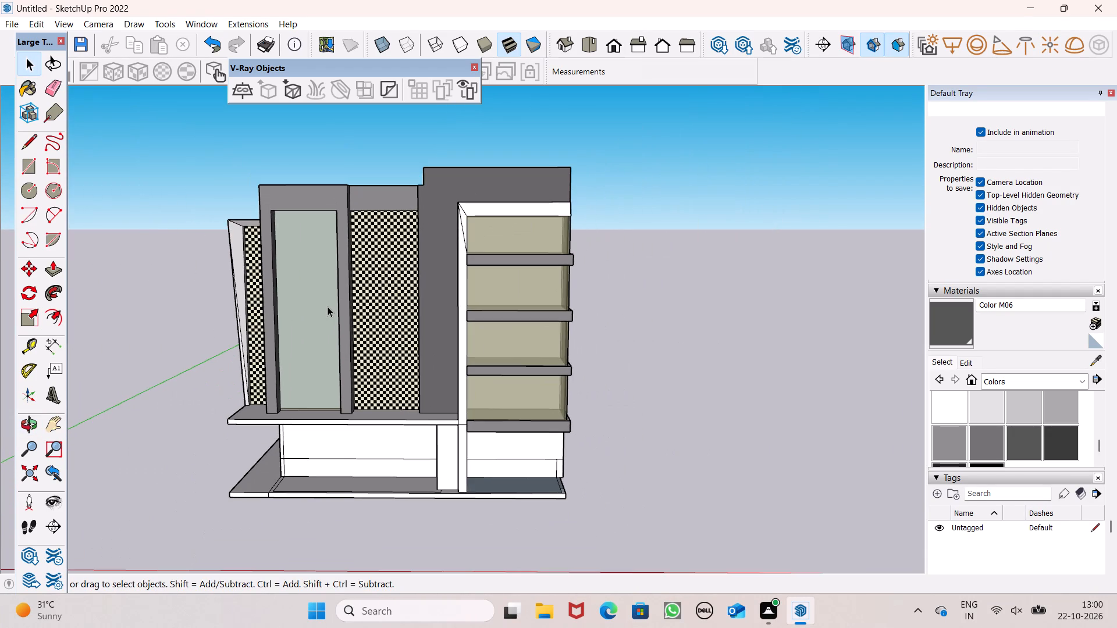
{"action": "scroll", "coordinate": [328, 306], "scroll_direction": "down", "scroll_amount": 8}
Examine the whole building from the balcony side, from below and from the entrance corner.
{"action": "middle_click_drag", "start_coordinate": [334, 348], "coordinate": [431, 311]}
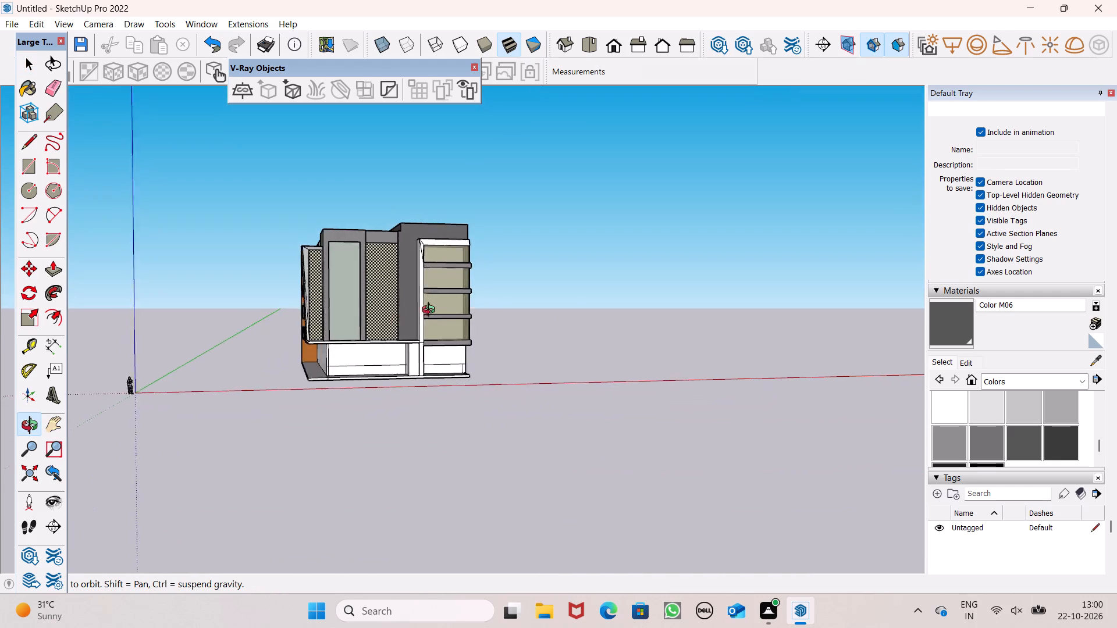
{"action": "middle_click_drag", "start_coordinate": [431, 311], "coordinate": [782, 370]}
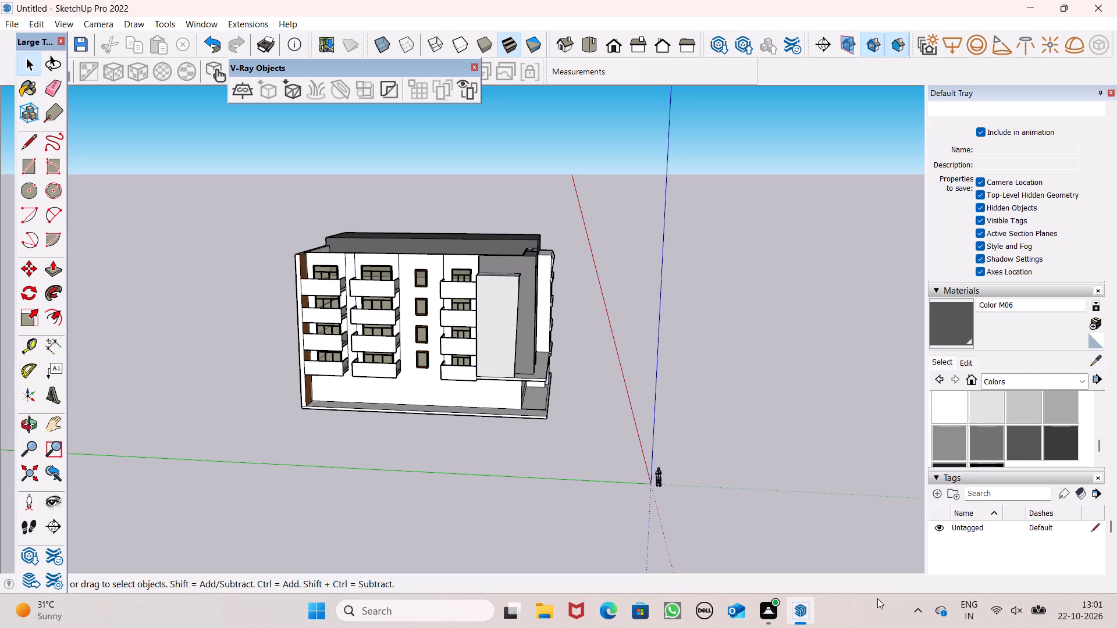
{"action": "scroll", "coordinate": [674, 486], "scroll_direction": "up", "scroll_amount": 5}
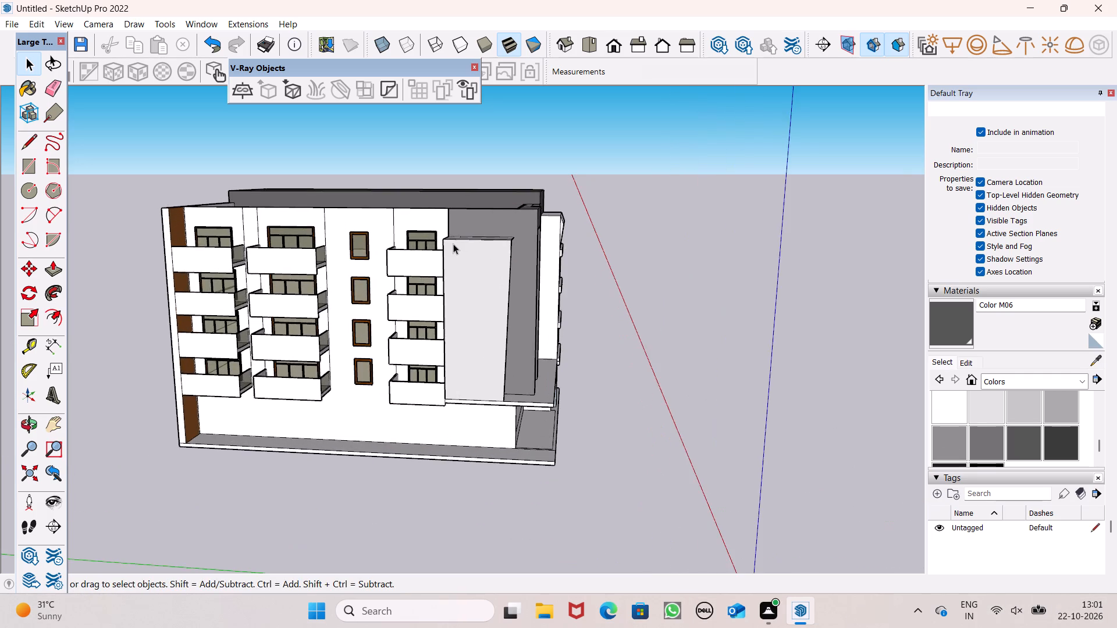
{"action": "scroll", "coordinate": [456, 245], "scroll_direction": "down", "scroll_amount": 3}
{"action": "middle_click_drag", "start_coordinate": [446, 270], "coordinate": [521, 12]}
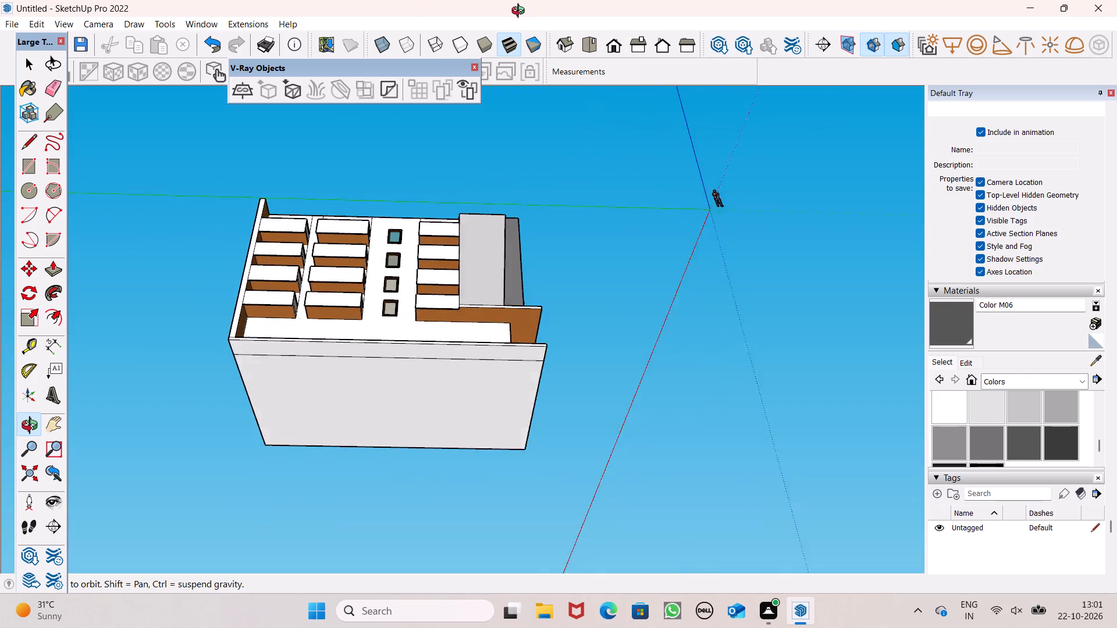
{"action": "middle_click_drag", "start_coordinate": [521, 12], "coordinate": [553, 111]}
{"action": "scroll", "coordinate": [553, 111], "scroll_direction": "up", "scroll_amount": 1}
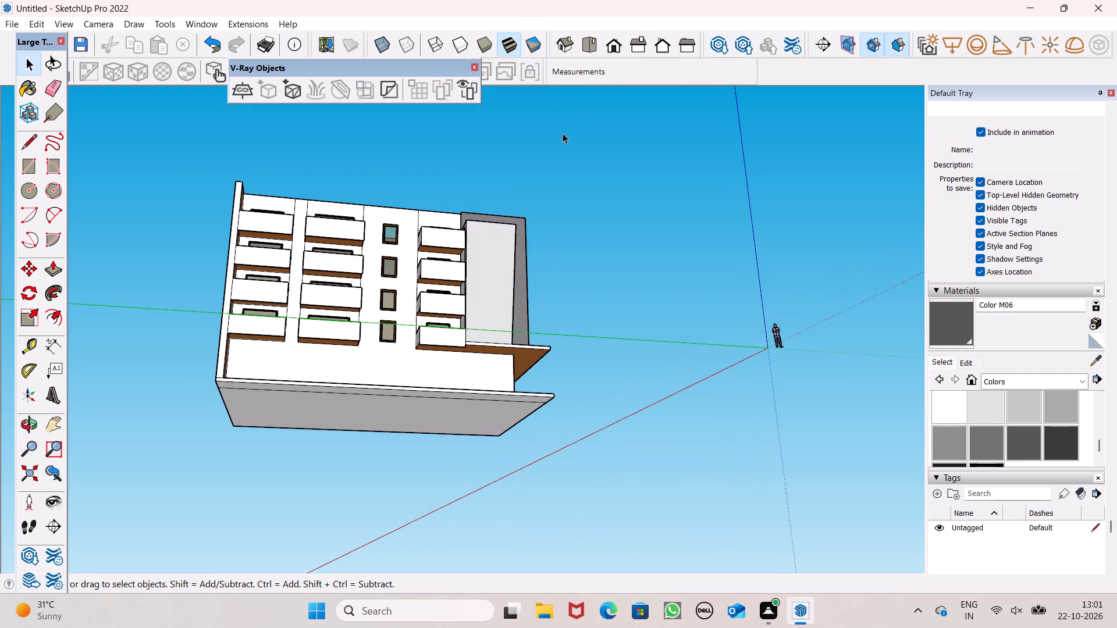
{"action": "scroll", "coordinate": [545, 184], "scroll_direction": "down", "scroll_amount": 5}
{"action": "scroll", "coordinate": [458, 288], "scroll_direction": "down", "scroll_amount": 1}
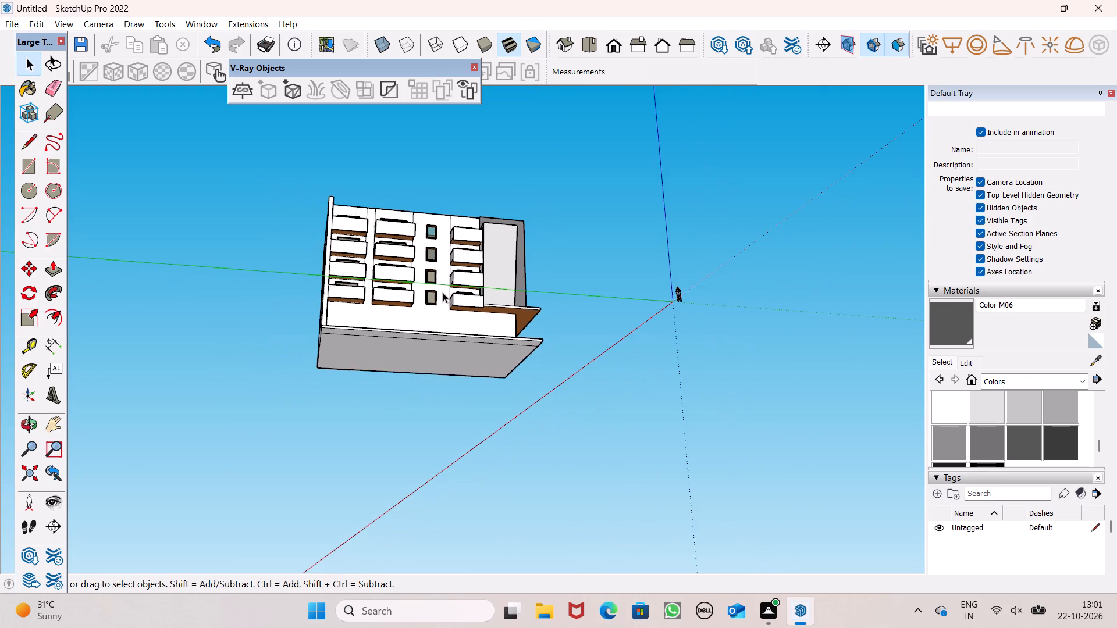
{"action": "middle_click_drag", "start_coordinate": [415, 319], "coordinate": [331, 509]}
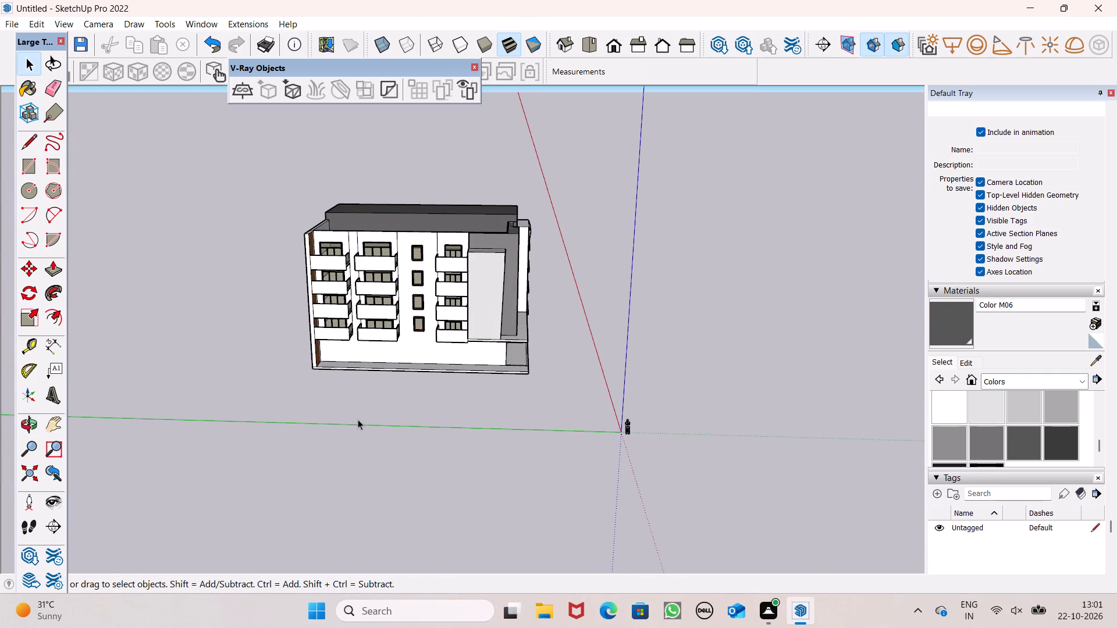
{"action": "scroll", "coordinate": [359, 416], "scroll_direction": "down", "scroll_amount": 2}
{"action": "middle_click_drag", "start_coordinate": [365, 428], "coordinate": [362, 472]}
{"action": "scroll", "coordinate": [360, 470], "scroll_direction": "up", "scroll_amount": 1}
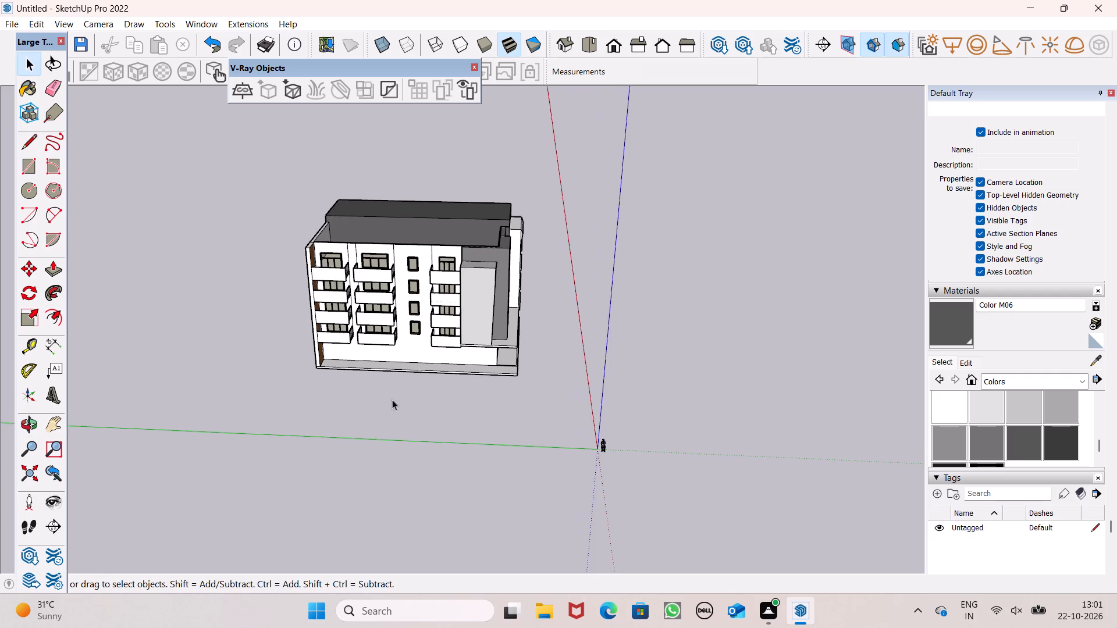
{"action": "scroll", "coordinate": [473, 378], "scroll_direction": "up", "scroll_amount": 6}
{"action": "middle_click_drag", "start_coordinate": [498, 362], "coordinate": [205, 229]}
{"action": "scroll", "coordinate": [205, 229], "scroll_direction": "up", "scroll_amount": 2}
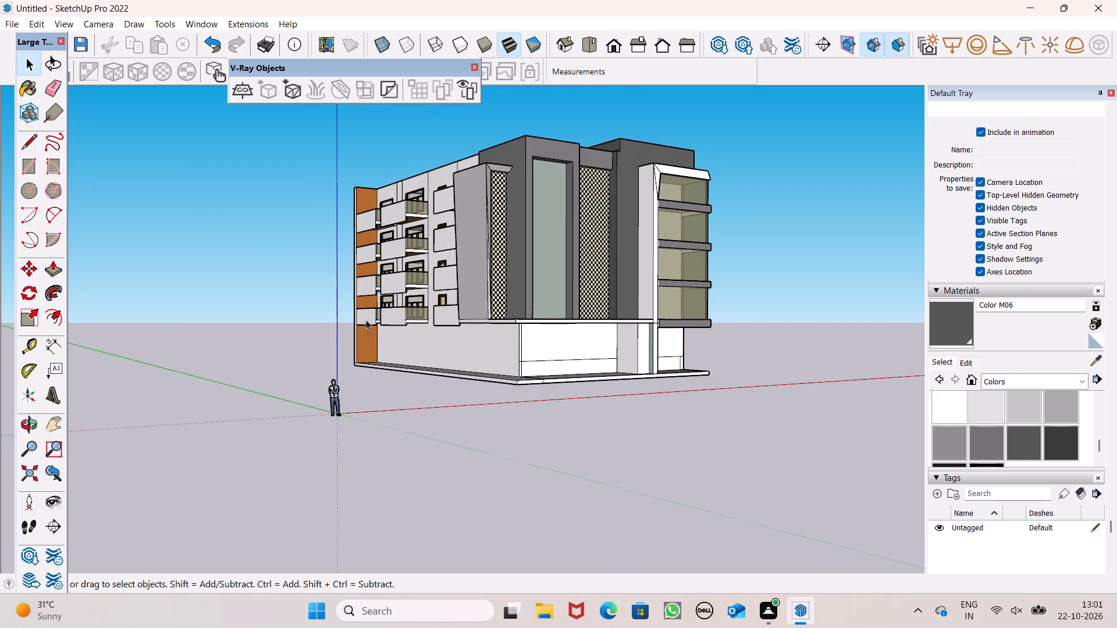
{"action": "middle_click_drag", "start_coordinate": [375, 330], "coordinate": [497, 341]}
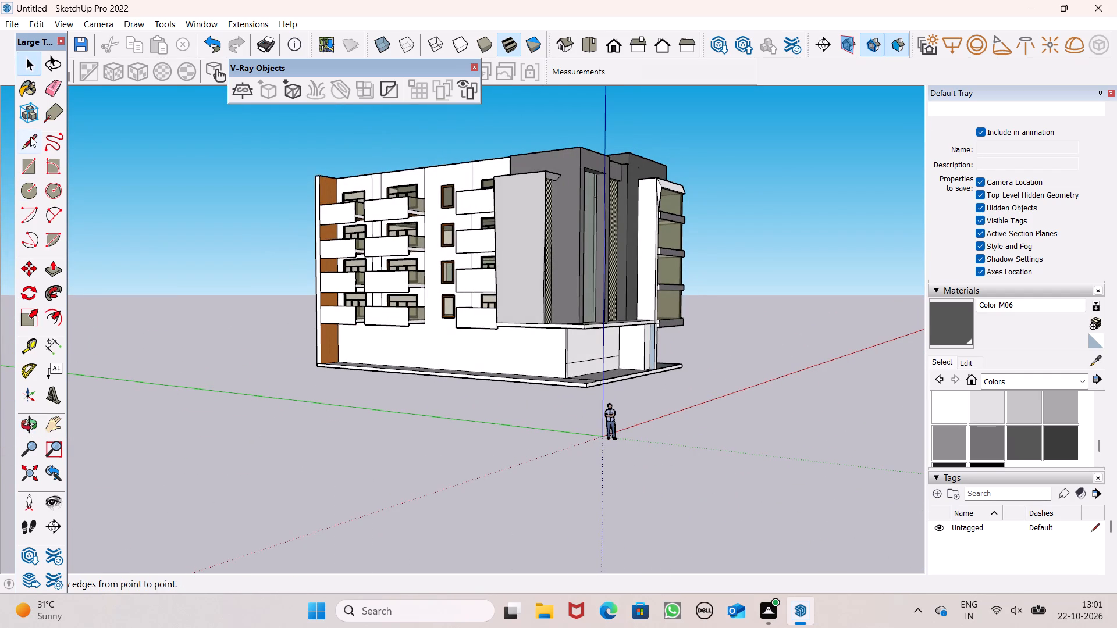
Draw a horizontal line about 86' 8" long across the balcony-side ground-floor wall, from the entrance wall's band line to the brown end wall.
{"action": "left_click", "coordinate": [30, 137]}
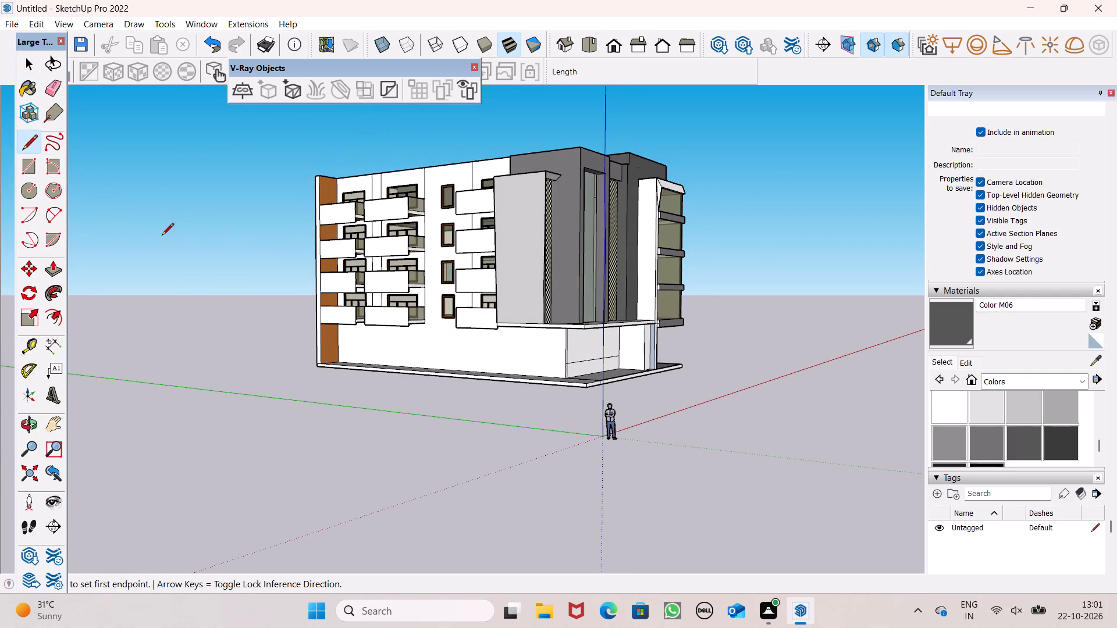
{"action": "scroll", "coordinate": [332, 398], "scroll_direction": "up", "scroll_amount": 6}
{"action": "scroll", "coordinate": [748, 361], "scroll_direction": "up", "scroll_amount": 6}
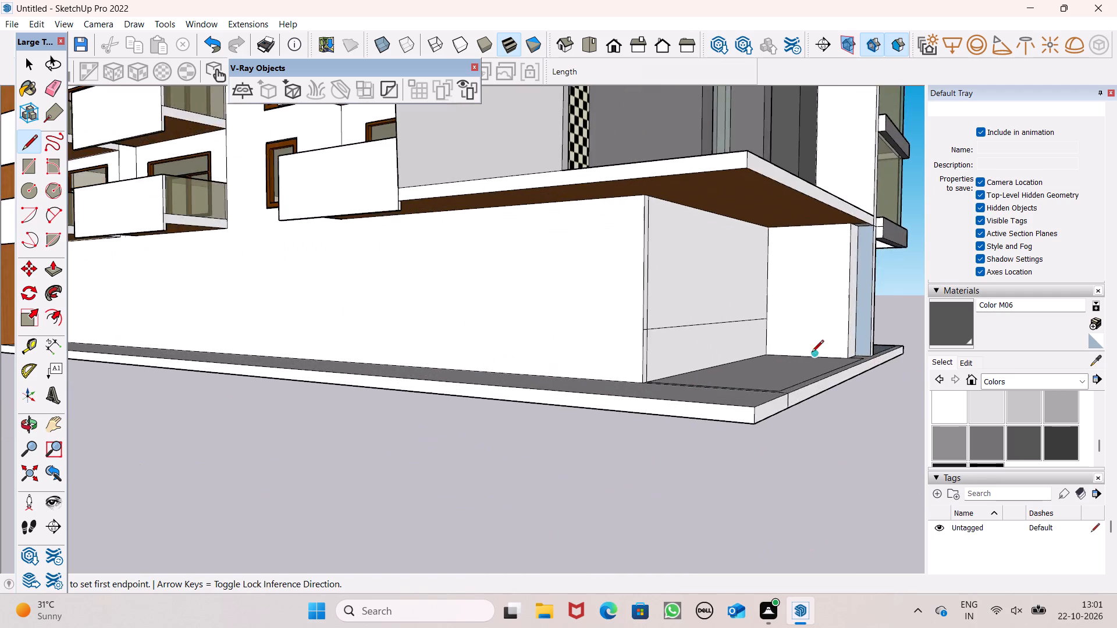
{"action": "scroll", "coordinate": [660, 343], "scroll_direction": "up", "scroll_amount": 6}
{"action": "scroll", "coordinate": [658, 331], "scroll_direction": "down", "scroll_amount": 7}
{"action": "middle_click_drag", "start_coordinate": [646, 385], "coordinate": [788, 394]}
{"action": "scroll", "coordinate": [664, 345], "scroll_direction": "up", "scroll_amount": 1}
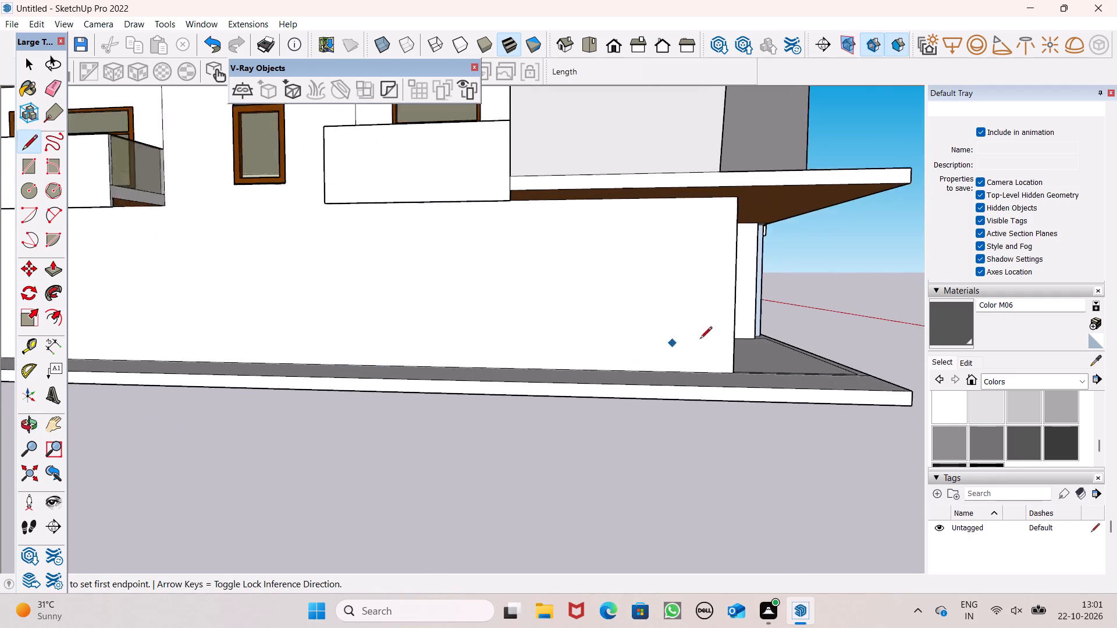
{"action": "scroll", "coordinate": [700, 340], "scroll_direction": "up", "scroll_amount": 2}
{"action": "middle_click_drag", "start_coordinate": [687, 367], "coordinate": [620, 383]}
{"action": "left_click", "coordinate": [693, 342]}
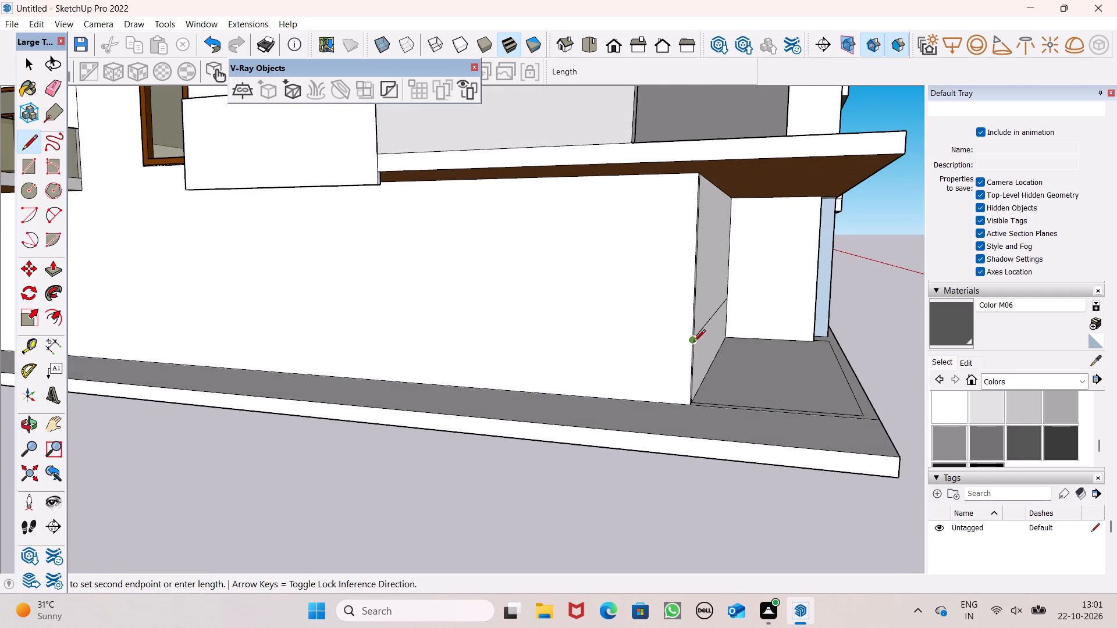
{"action": "scroll", "coordinate": [496, 331], "scroll_direction": "down", "scroll_amount": 9}
{"action": "scroll", "coordinate": [147, 291], "scroll_direction": "up", "scroll_amount": 3}
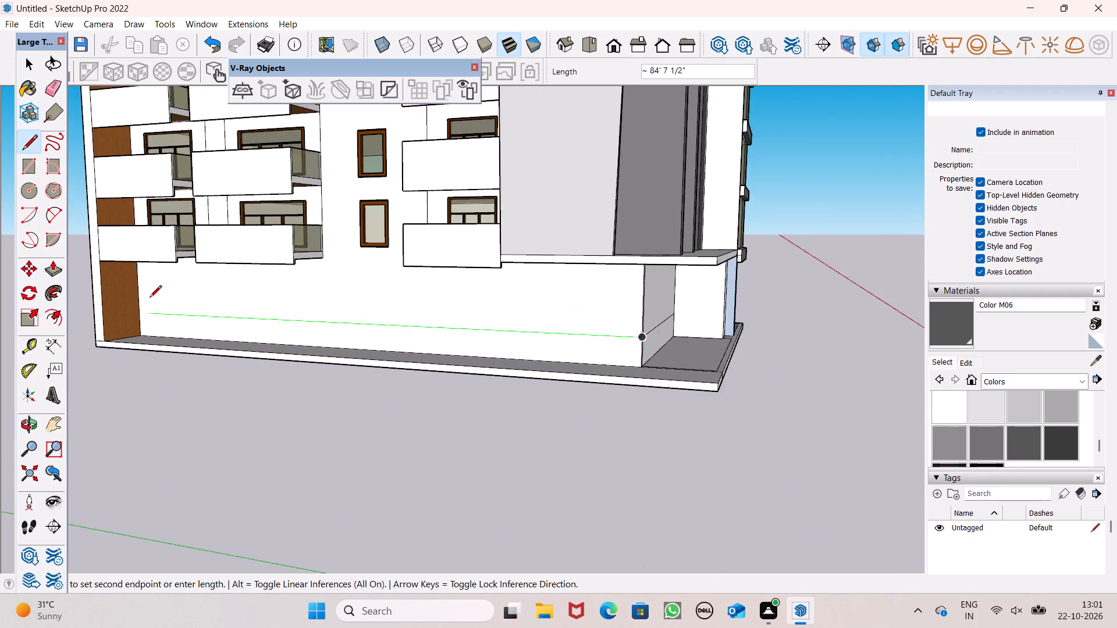
{"action": "scroll", "coordinate": [150, 298], "scroll_direction": "up", "scroll_amount": 3}
{"action": "left_click", "coordinate": [133, 326]}
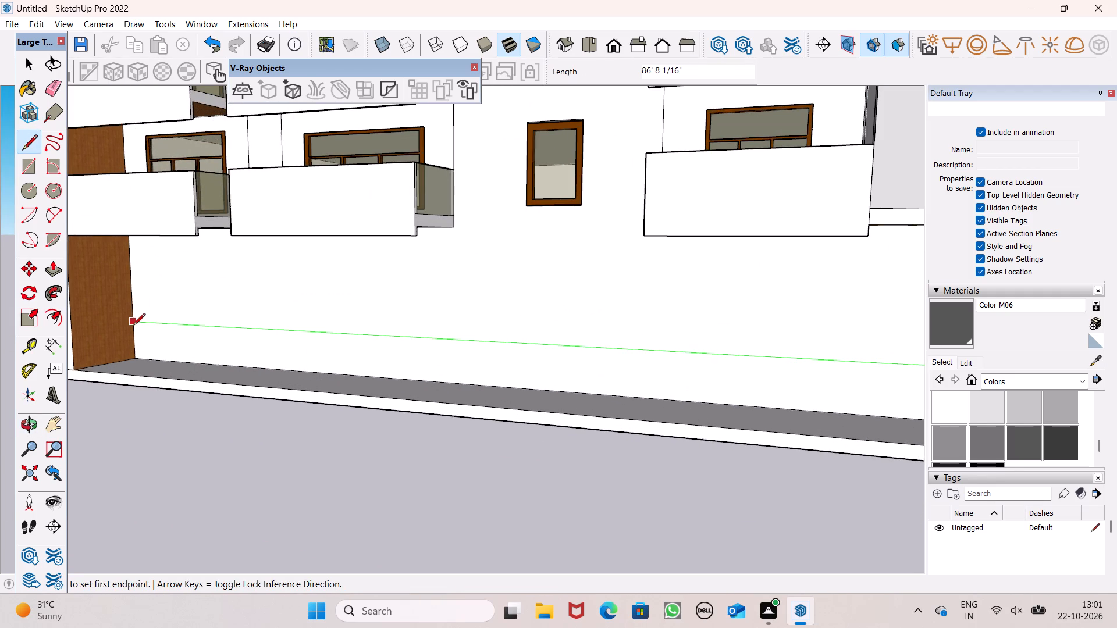
{"action": "key", "text": "space"}
Delete the short vertical edge in the ground-floor wall's lower band at the plain-side corner, beneath the stacked glazed balconies.
{"action": "scroll", "coordinate": [215, 321], "scroll_direction": "down", "scroll_amount": 12}
{"action": "middle_click_drag", "start_coordinate": [294, 353], "coordinate": [13, 363]}
{"action": "scroll", "coordinate": [15, 363], "scroll_direction": "up", "scroll_amount": 1}
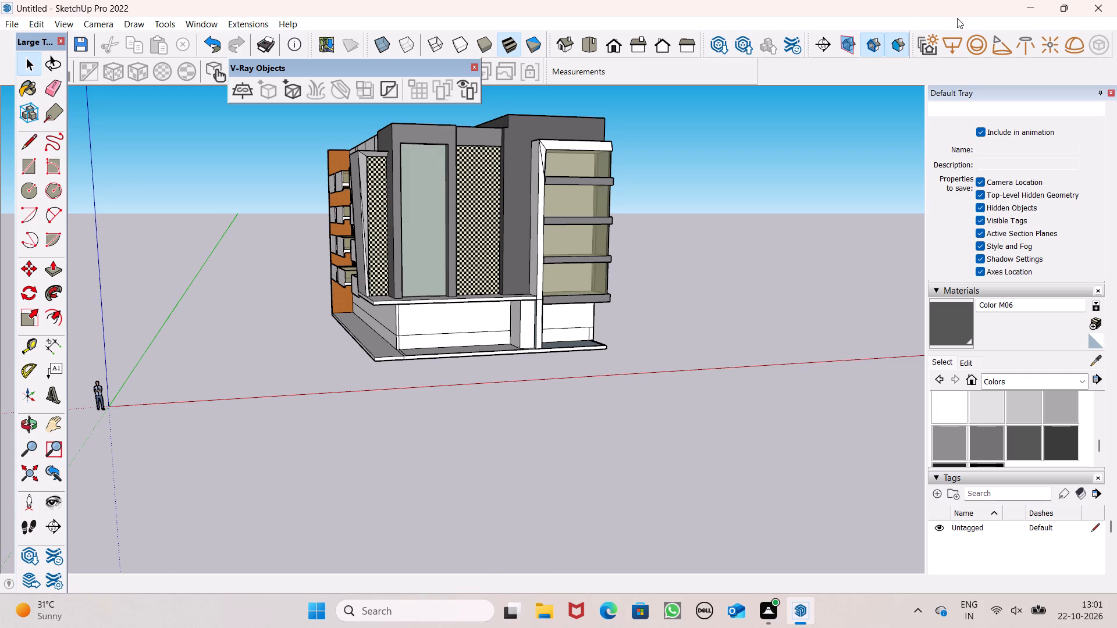
{"action": "scroll", "coordinate": [615, 272], "scroll_direction": "down", "scroll_amount": 2}
{"action": "middle_click_drag", "start_coordinate": [623, 279], "coordinate": [624, 280]}
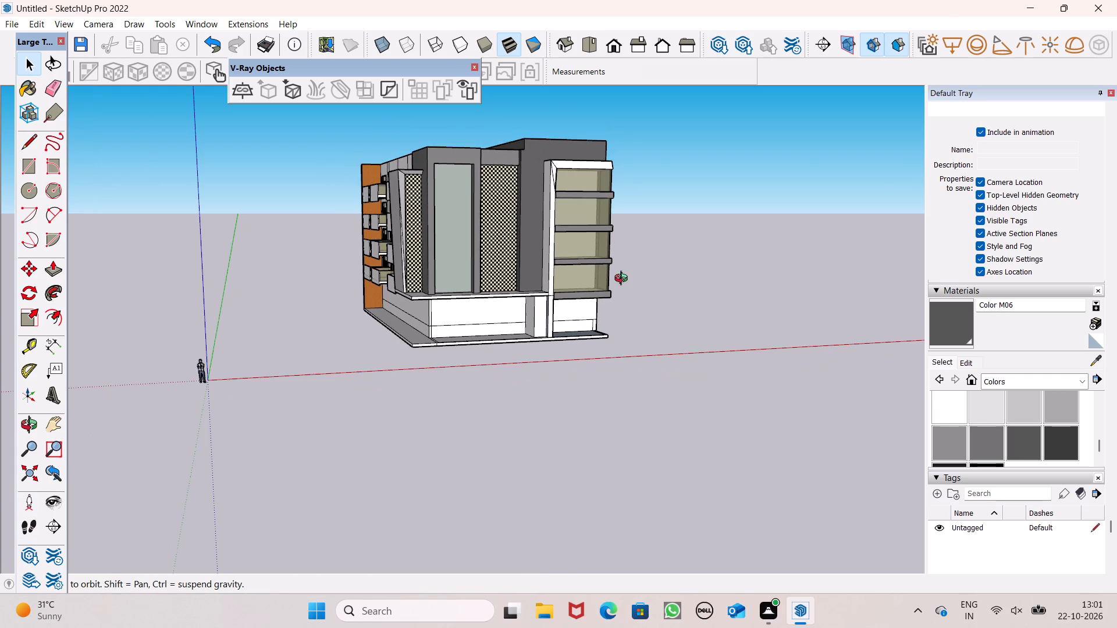
{"action": "middle_click_drag", "start_coordinate": [624, 280], "coordinate": [446, 269]}
{"action": "scroll", "coordinate": [553, 323], "scroll_direction": "up", "scroll_amount": 9}
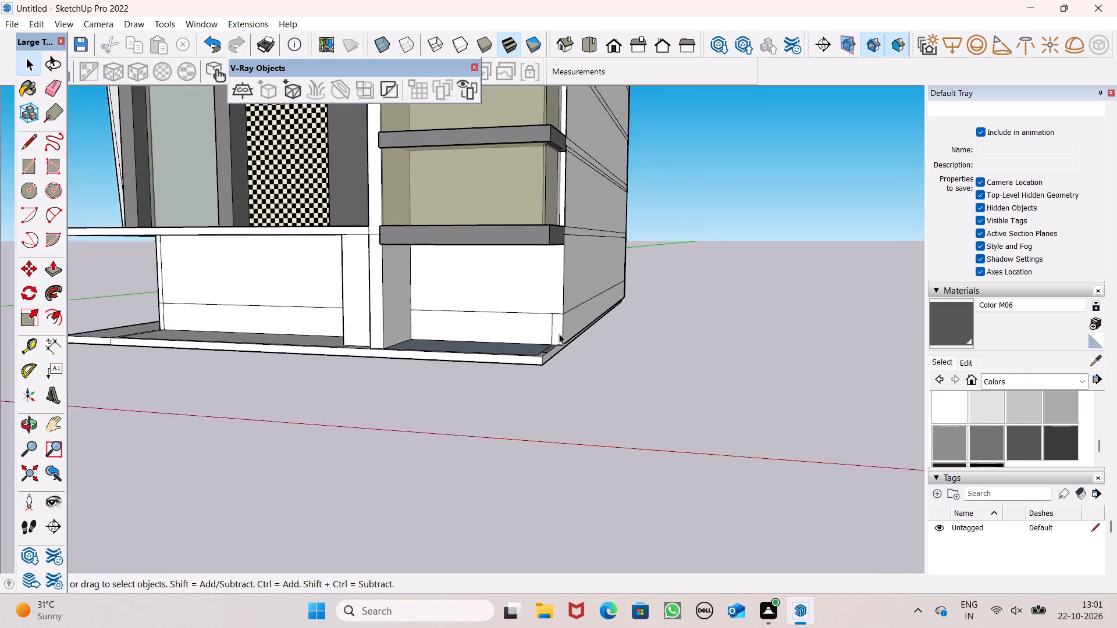
{"action": "scroll", "coordinate": [559, 334], "scroll_direction": "up", "scroll_amount": 5}
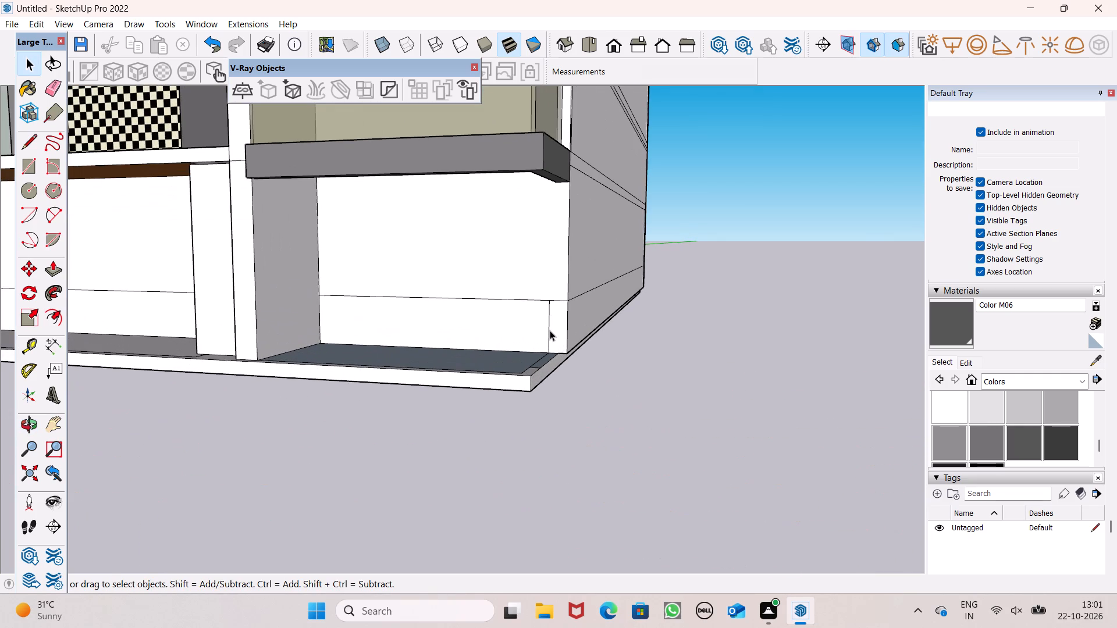
{"action": "left_click", "coordinate": [550, 330]}
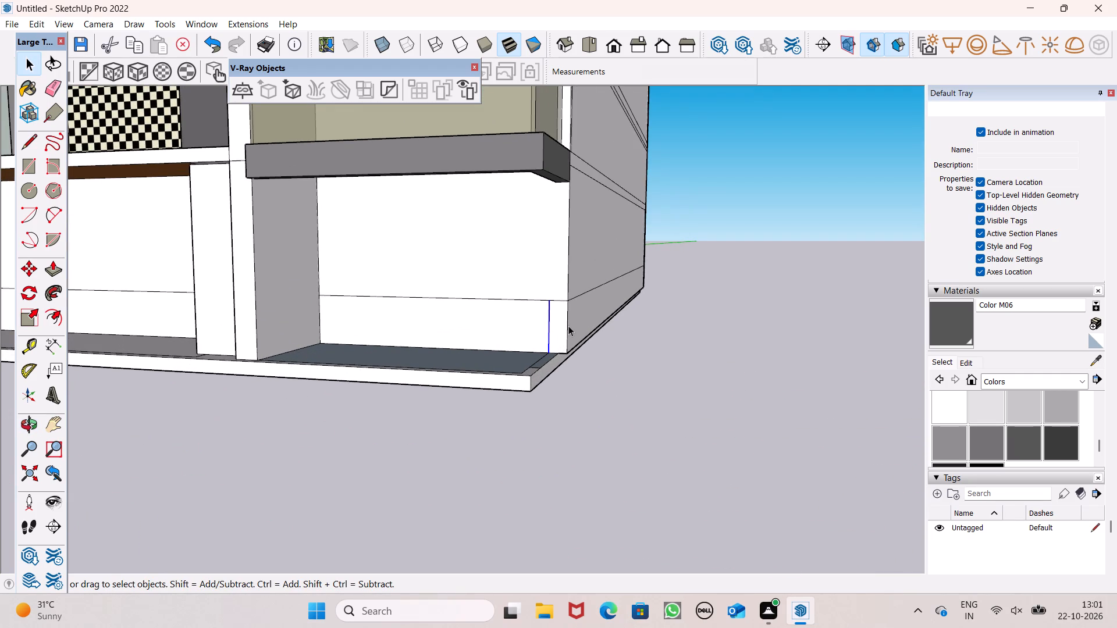
{"action": "key", "text": "Delete"}
Push the base slab's plain-side edge face inward 7 3/4" so that it sits flush with the side wall.
{"action": "scroll", "coordinate": [602, 285], "scroll_direction": "down", "scroll_amount": 2}
{"action": "middle_click_drag", "start_coordinate": [638, 281], "coordinate": [581, 307]}
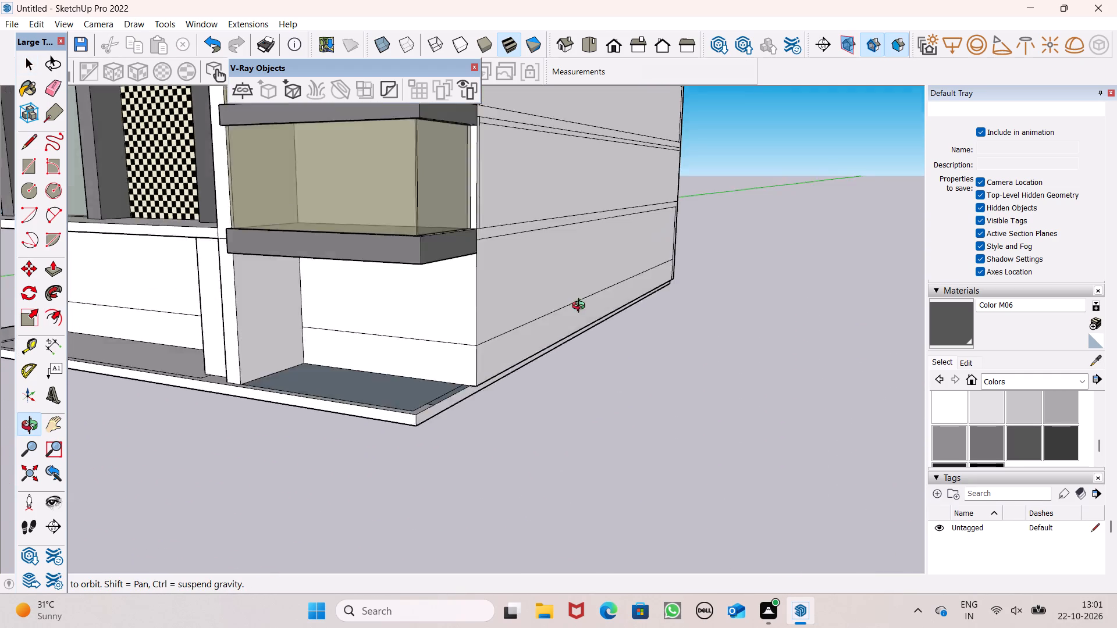
{"action": "middle_click_drag", "start_coordinate": [581, 307], "coordinate": [577, 195]}
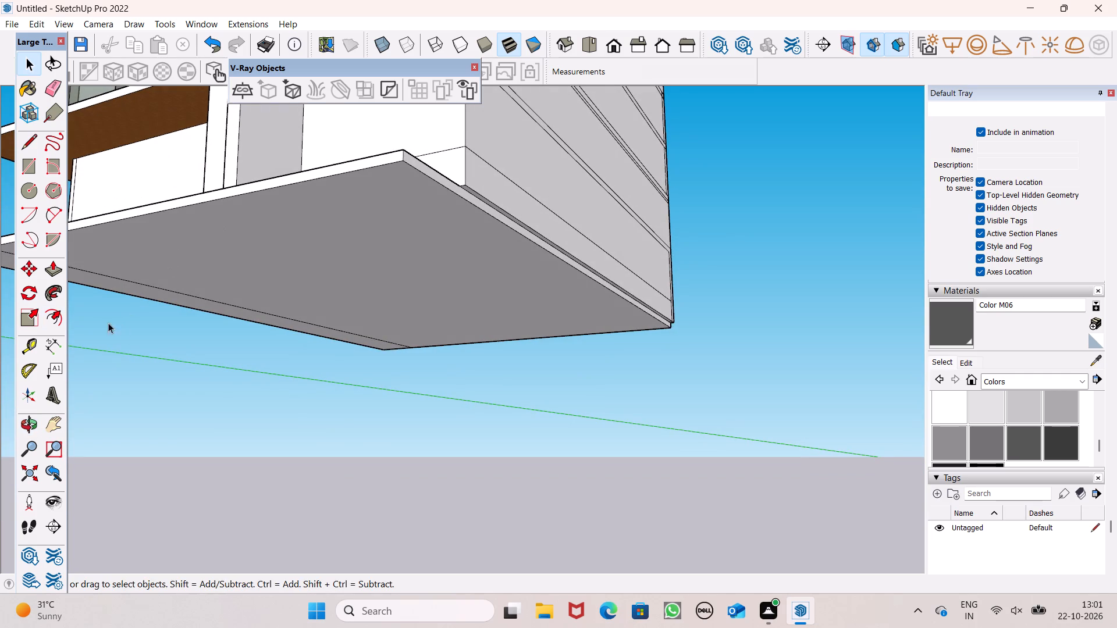
{"action": "left_click", "coordinate": [51, 274]}
{"action": "scroll", "coordinate": [278, 208], "scroll_direction": "up", "scroll_amount": 4}
{"action": "scroll", "coordinate": [382, 181], "scroll_direction": "down", "scroll_amount": 4}
{"action": "middle_click_drag", "start_coordinate": [528, 228], "coordinate": [521, 280]}
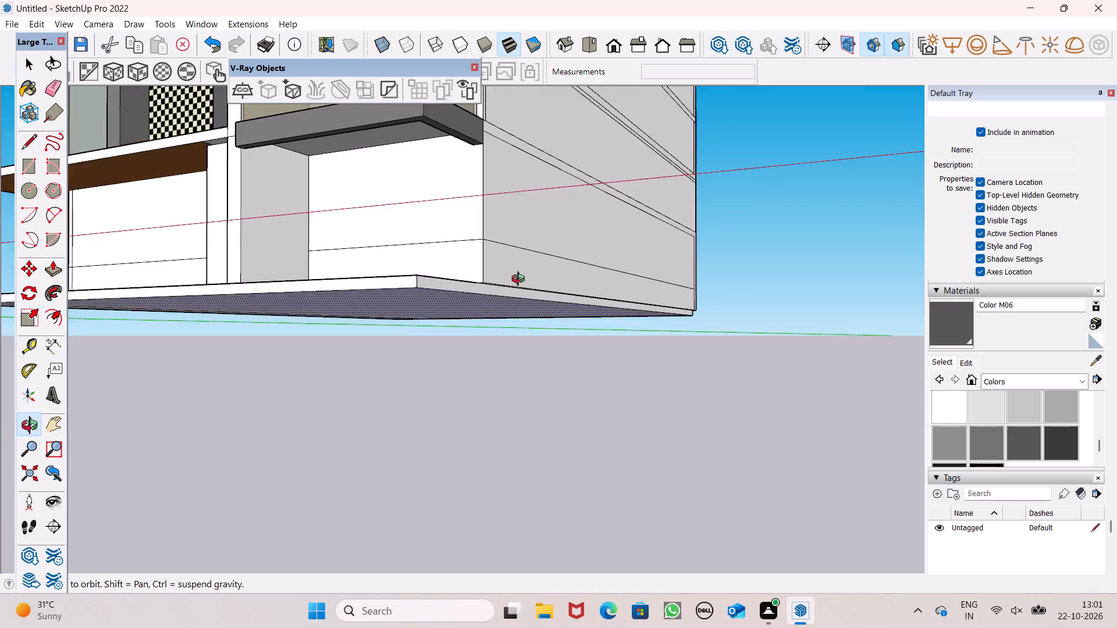
{"action": "middle_click_drag", "start_coordinate": [521, 280], "coordinate": [520, 280]}
{"action": "scroll", "coordinate": [518, 279], "scroll_direction": "up", "scroll_amount": 7}
{"action": "middle_click_drag", "start_coordinate": [513, 300], "coordinate": [522, 263]}
{"action": "scroll", "coordinate": [507, 259], "scroll_direction": "up", "scroll_amount": 1}
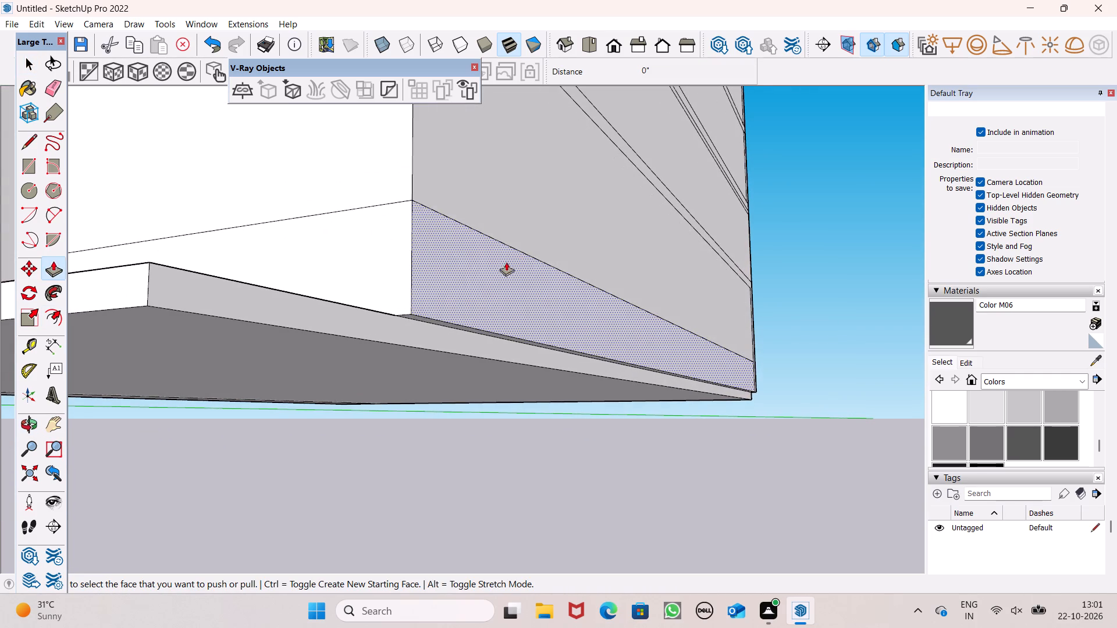
{"action": "scroll", "coordinate": [425, 325], "scroll_direction": "up", "scroll_amount": 4}
{"action": "left_click_drag", "start_coordinate": [428, 341], "coordinate": [465, 311]}
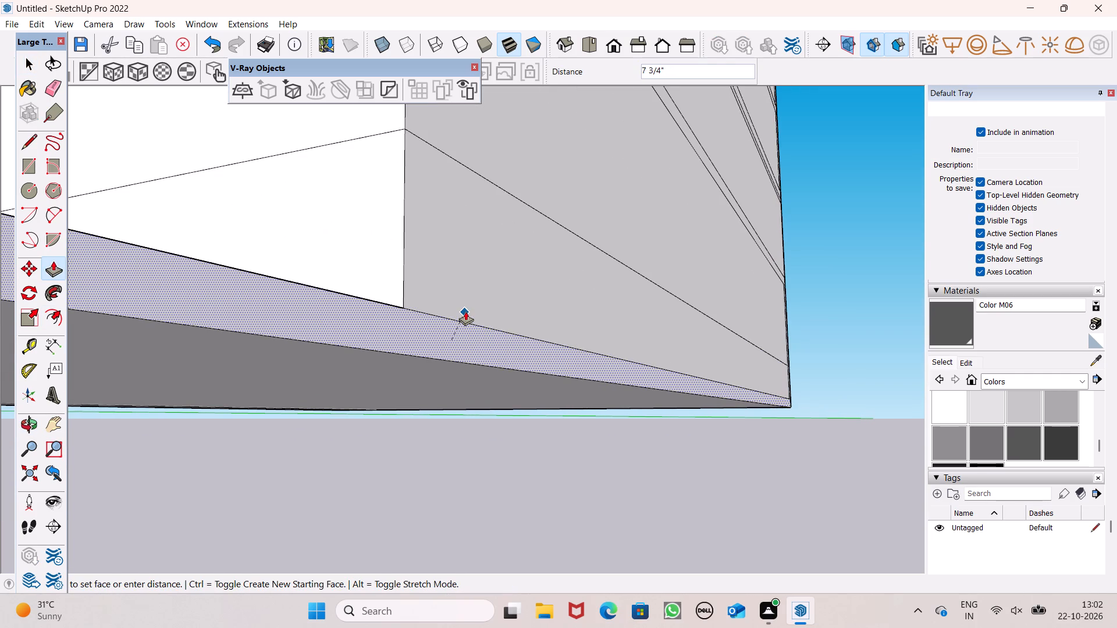
{"action": "left_click_drag", "start_coordinate": [465, 311], "coordinate": [466, 306]}
Paint the ground-floor wall panel above the lower band, beneath the lowest glazed balcony, with Translucent Glass Gray.
{"action": "scroll", "coordinate": [465, 263], "scroll_direction": "down", "scroll_amount": 12}
{"action": "middle_click_drag", "start_coordinate": [514, 332], "coordinate": [539, 461]}
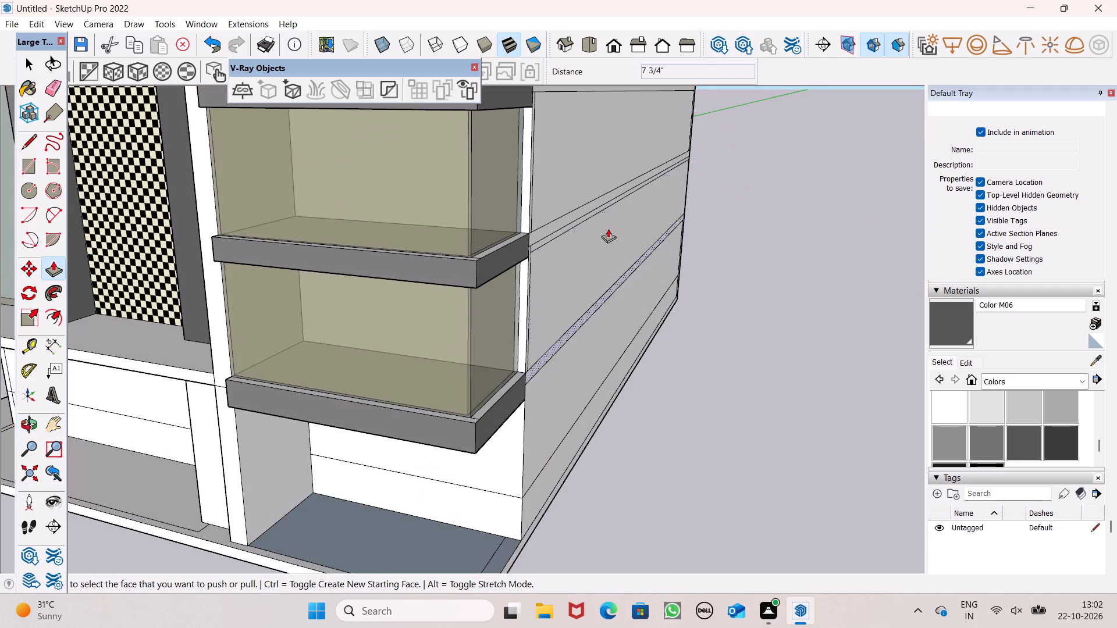
{"action": "scroll", "coordinate": [608, 229], "scroll_direction": "down", "scroll_amount": 6}
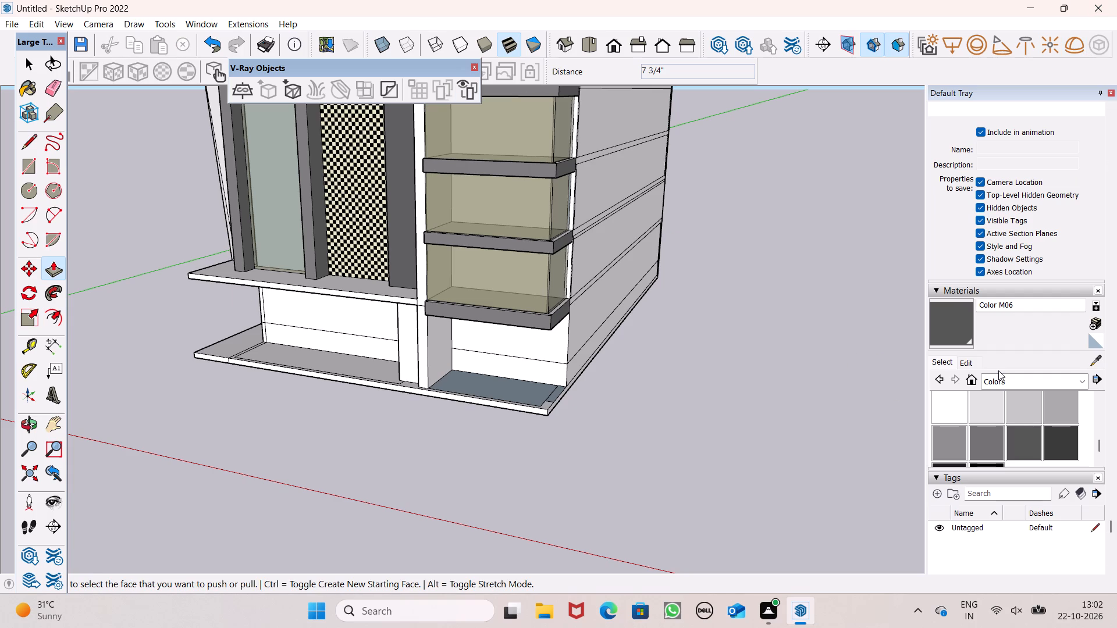
{"action": "left_click", "coordinate": [1012, 388]}
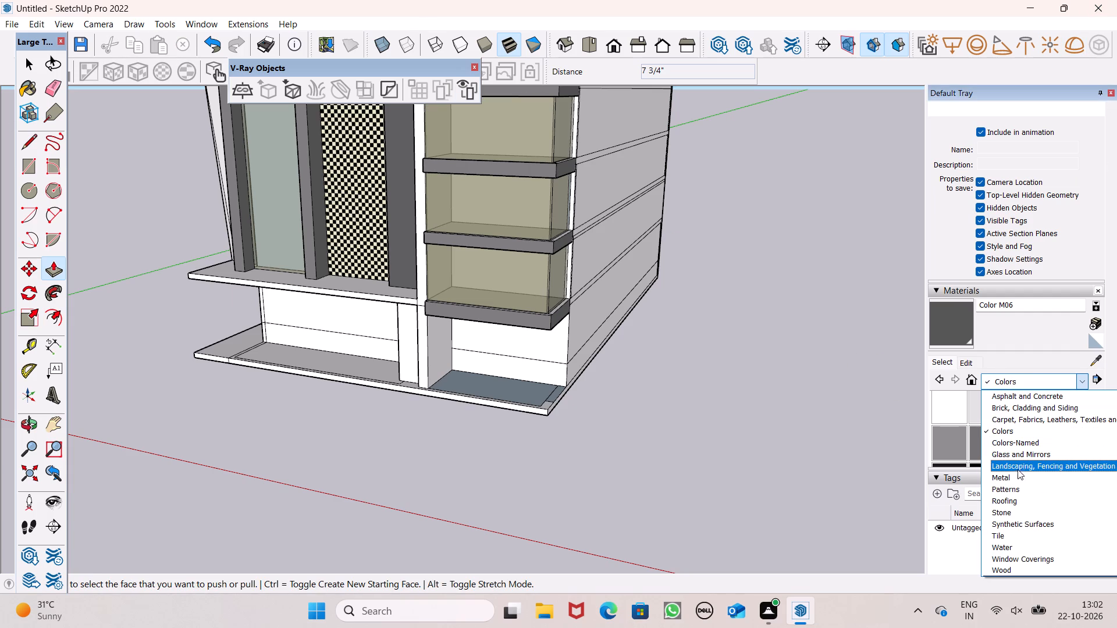
{"action": "left_click", "coordinate": [1053, 449]}
{"action": "left_click", "coordinate": [1056, 444]}
{"action": "scroll", "coordinate": [611, 383], "scroll_direction": "up", "scroll_amount": 5}
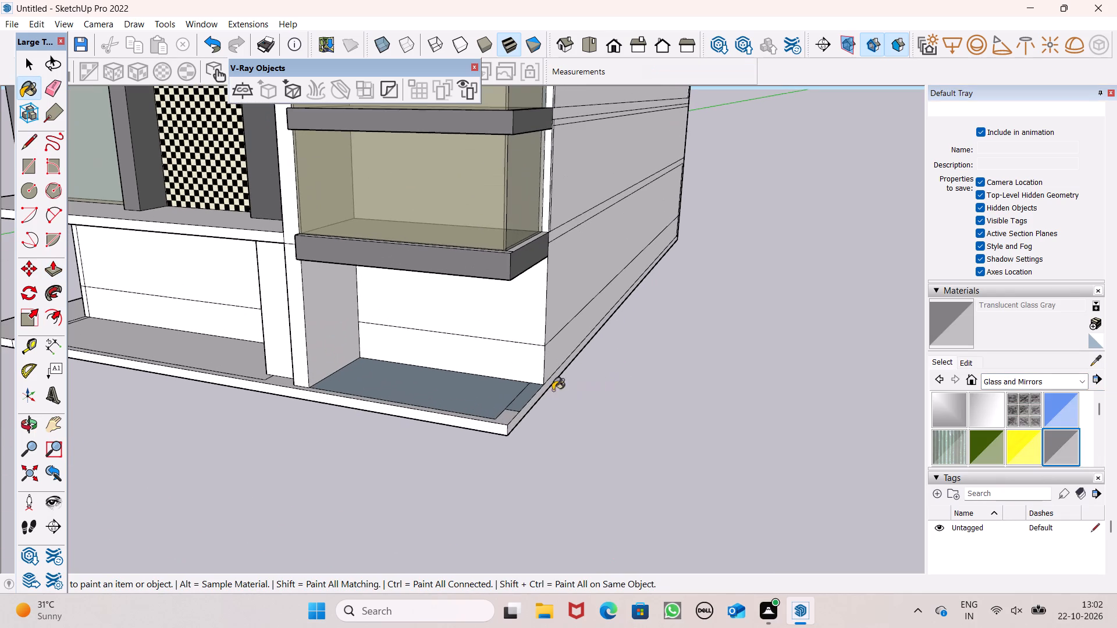
{"action": "left_click", "coordinate": [501, 309]}
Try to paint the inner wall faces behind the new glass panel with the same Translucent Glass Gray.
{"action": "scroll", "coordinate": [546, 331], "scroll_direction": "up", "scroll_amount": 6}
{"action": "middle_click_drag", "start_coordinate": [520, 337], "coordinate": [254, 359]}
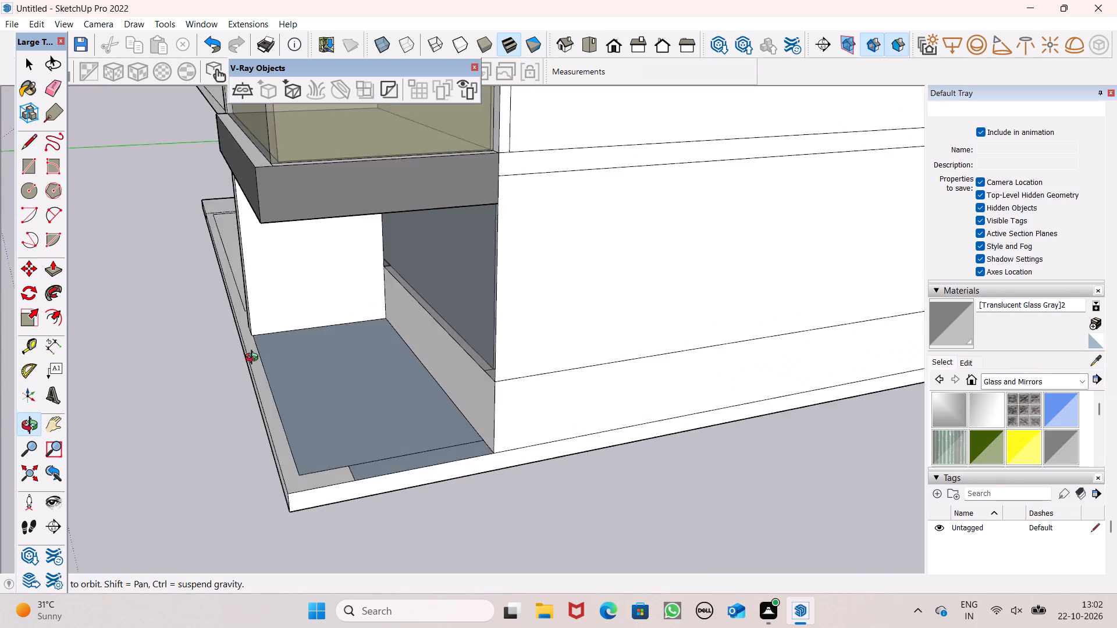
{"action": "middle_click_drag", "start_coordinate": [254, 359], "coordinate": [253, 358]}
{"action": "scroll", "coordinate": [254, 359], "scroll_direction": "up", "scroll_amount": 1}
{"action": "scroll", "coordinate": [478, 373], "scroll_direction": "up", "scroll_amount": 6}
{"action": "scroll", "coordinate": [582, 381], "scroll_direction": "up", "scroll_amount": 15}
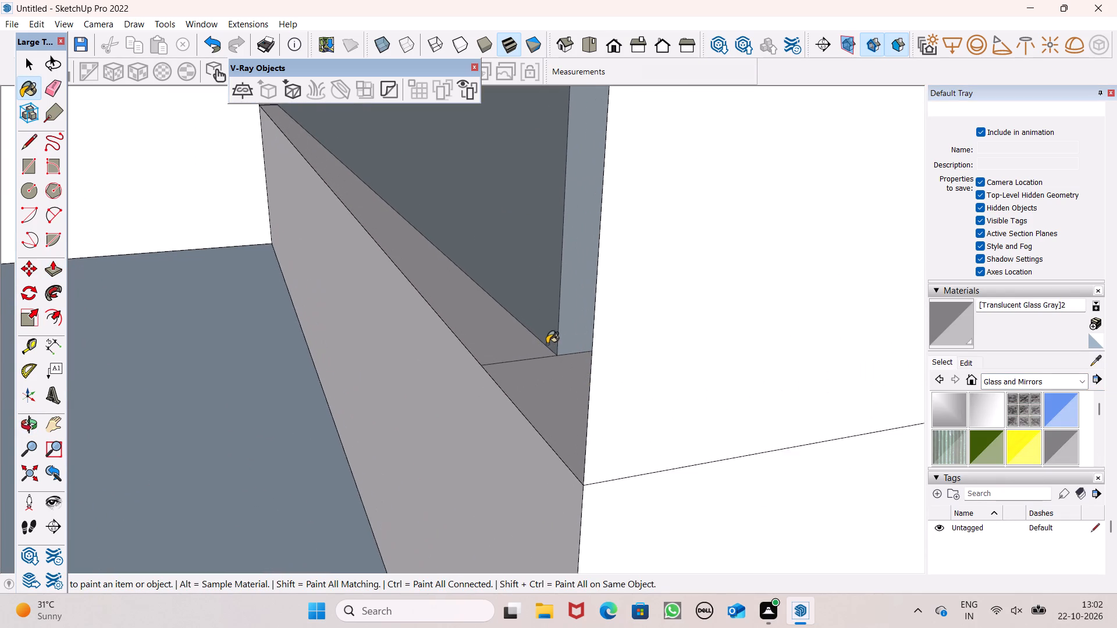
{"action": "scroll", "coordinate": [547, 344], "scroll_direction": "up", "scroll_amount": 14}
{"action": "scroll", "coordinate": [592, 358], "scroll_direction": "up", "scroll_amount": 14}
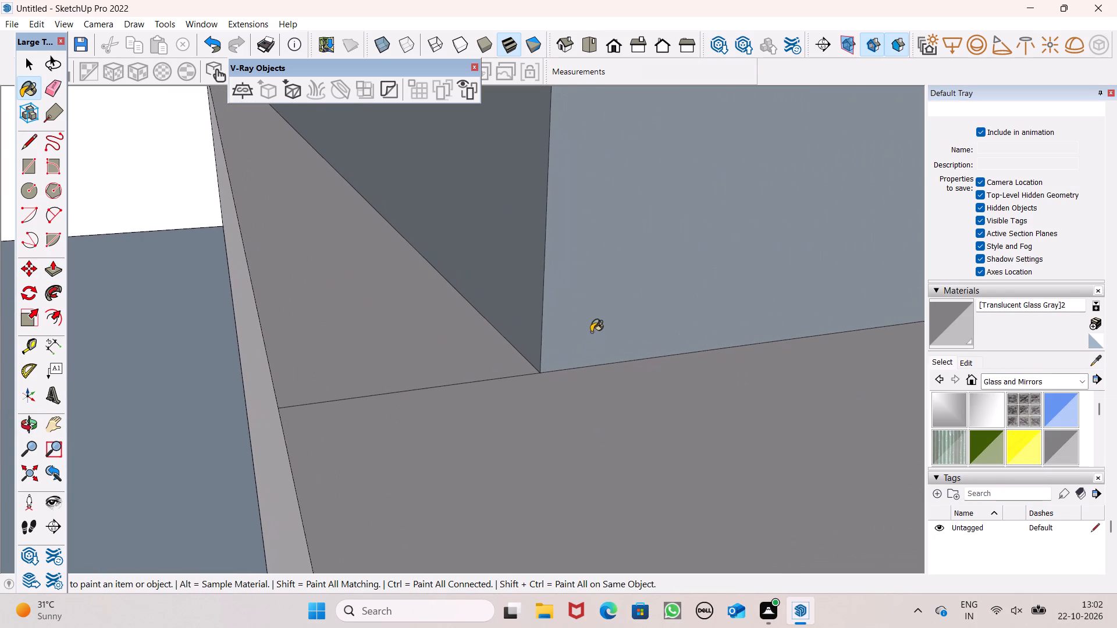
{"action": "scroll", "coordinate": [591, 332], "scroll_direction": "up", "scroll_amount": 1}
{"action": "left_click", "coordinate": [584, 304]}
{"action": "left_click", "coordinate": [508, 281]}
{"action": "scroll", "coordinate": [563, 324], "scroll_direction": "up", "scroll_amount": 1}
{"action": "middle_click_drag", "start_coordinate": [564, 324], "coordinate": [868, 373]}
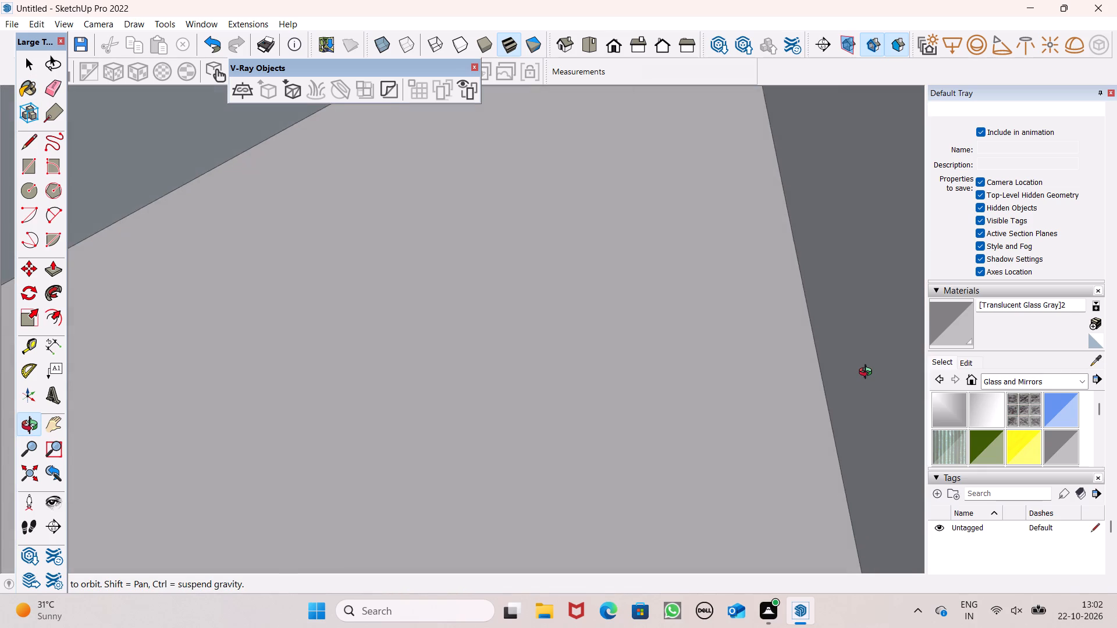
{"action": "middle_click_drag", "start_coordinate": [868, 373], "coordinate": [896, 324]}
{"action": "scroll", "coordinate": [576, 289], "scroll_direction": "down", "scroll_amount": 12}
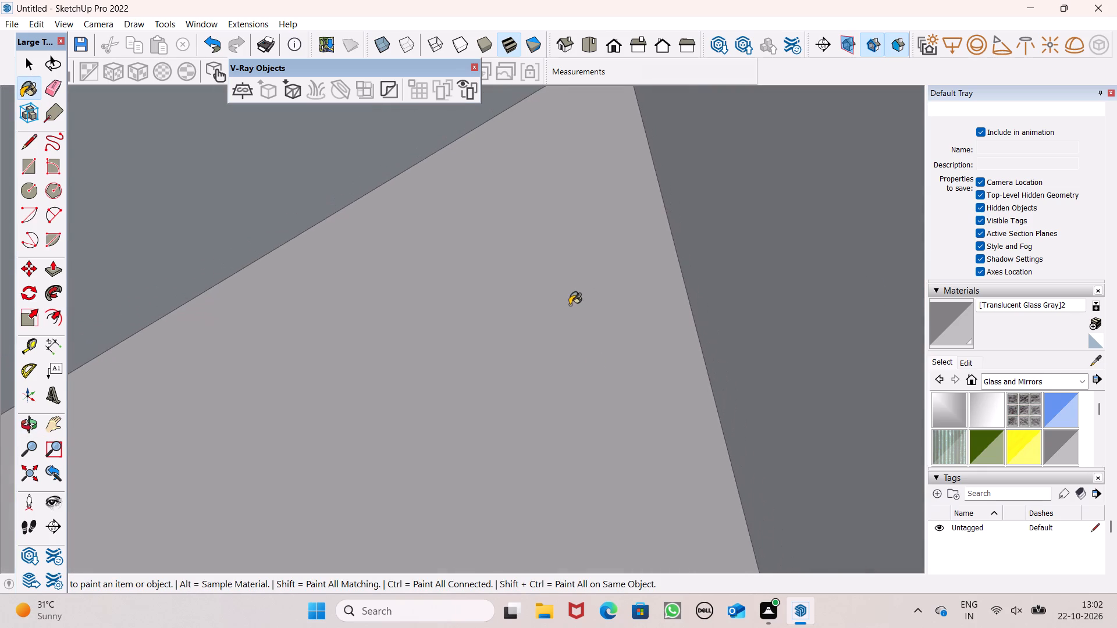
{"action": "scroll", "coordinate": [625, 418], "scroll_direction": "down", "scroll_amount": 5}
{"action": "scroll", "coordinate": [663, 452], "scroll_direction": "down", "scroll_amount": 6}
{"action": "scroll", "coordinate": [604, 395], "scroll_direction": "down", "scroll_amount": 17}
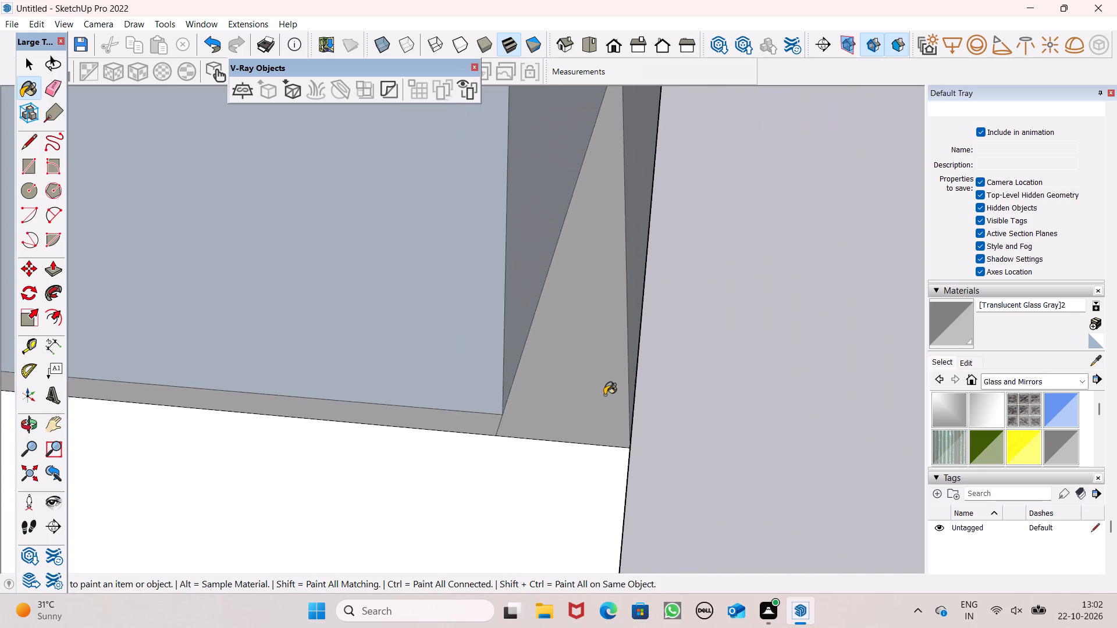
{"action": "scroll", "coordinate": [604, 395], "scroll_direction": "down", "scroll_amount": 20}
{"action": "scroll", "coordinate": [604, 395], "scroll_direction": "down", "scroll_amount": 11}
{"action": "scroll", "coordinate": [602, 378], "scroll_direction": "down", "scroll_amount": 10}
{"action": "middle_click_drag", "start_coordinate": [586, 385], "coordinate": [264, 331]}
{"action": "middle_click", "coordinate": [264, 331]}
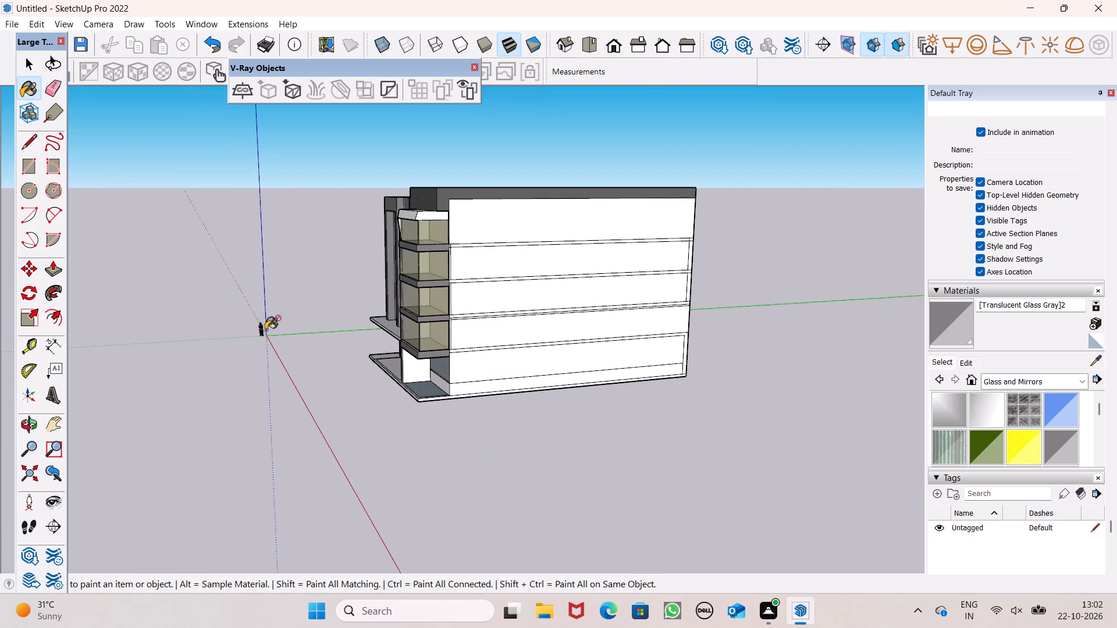
Paint the inner wall face directly behind the ground-floor glass panel with the same Translucent Glass Gray, working from inside the wall gap.
{"action": "scroll", "coordinate": [374, 353], "scroll_direction": "up", "scroll_amount": 7}
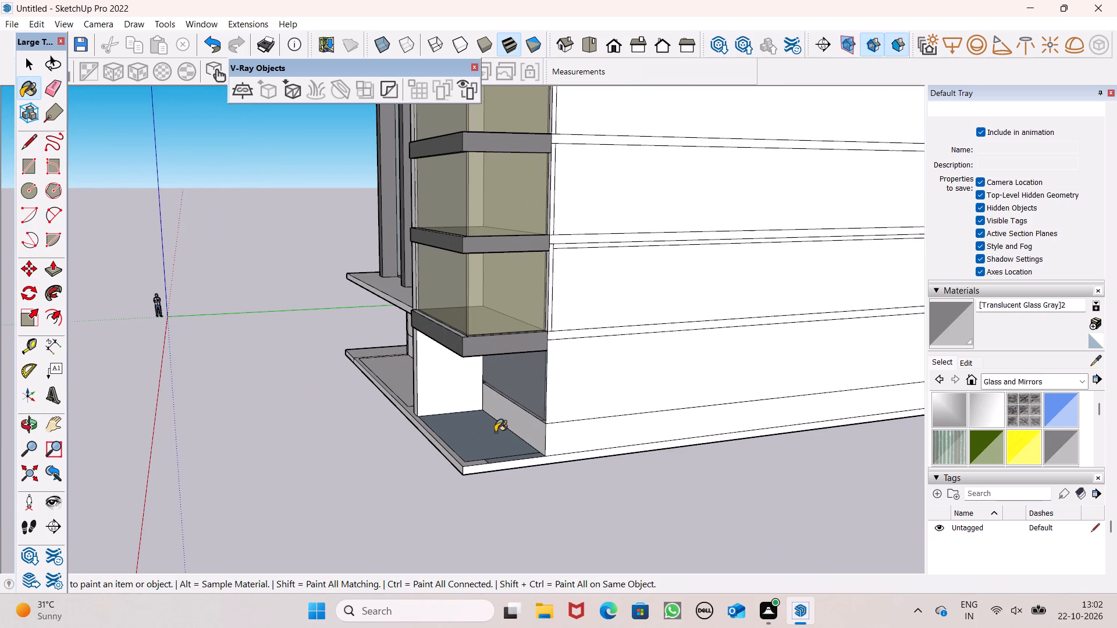
{"action": "middle_click_drag", "start_coordinate": [569, 480], "coordinate": [886, 389]}
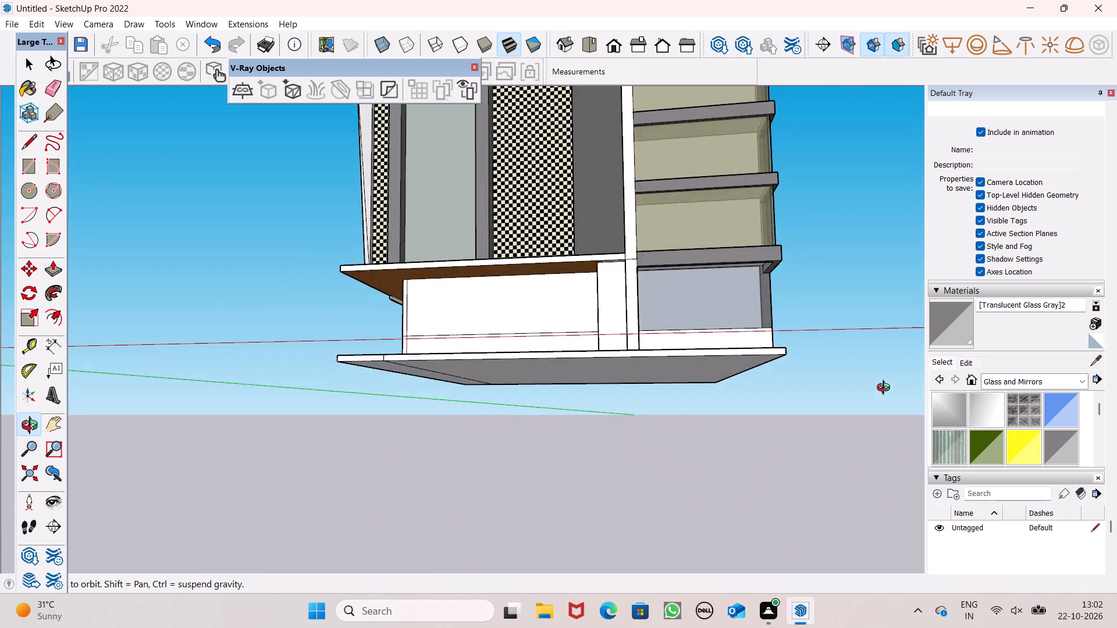
{"action": "middle_click_drag", "start_coordinate": [886, 389], "coordinate": [809, 459]}
{"action": "scroll", "coordinate": [756, 399], "scroll_direction": "up", "scroll_amount": 8}
{"action": "scroll", "coordinate": [696, 344], "scroll_direction": "up", "scroll_amount": 7}
{"action": "middle_click_drag", "start_coordinate": [696, 383], "coordinate": [561, 415]}
{"action": "scroll", "coordinate": [696, 384], "scroll_direction": "up", "scroll_amount": 1}
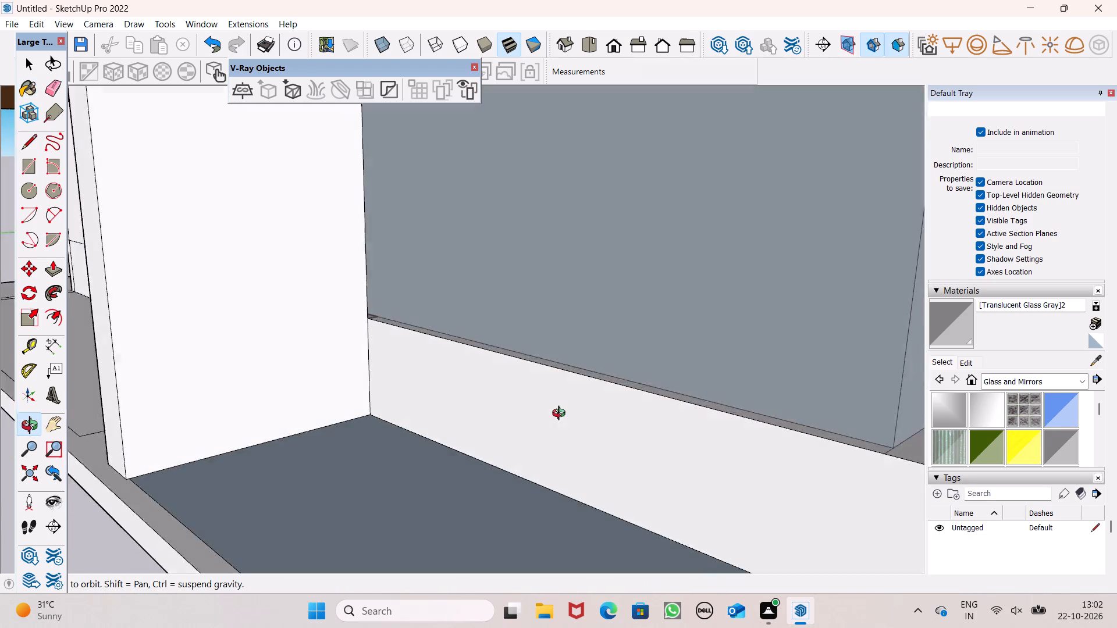
{"action": "middle_click_drag", "start_coordinate": [561, 415], "coordinate": [393, 365]}
{"action": "scroll", "coordinate": [460, 333], "scroll_direction": "up", "scroll_amount": 8}
{"action": "scroll", "coordinate": [528, 379], "scroll_direction": "up", "scroll_amount": 8}
{"action": "scroll", "coordinate": [572, 455], "scroll_direction": "up", "scroll_amount": 4}
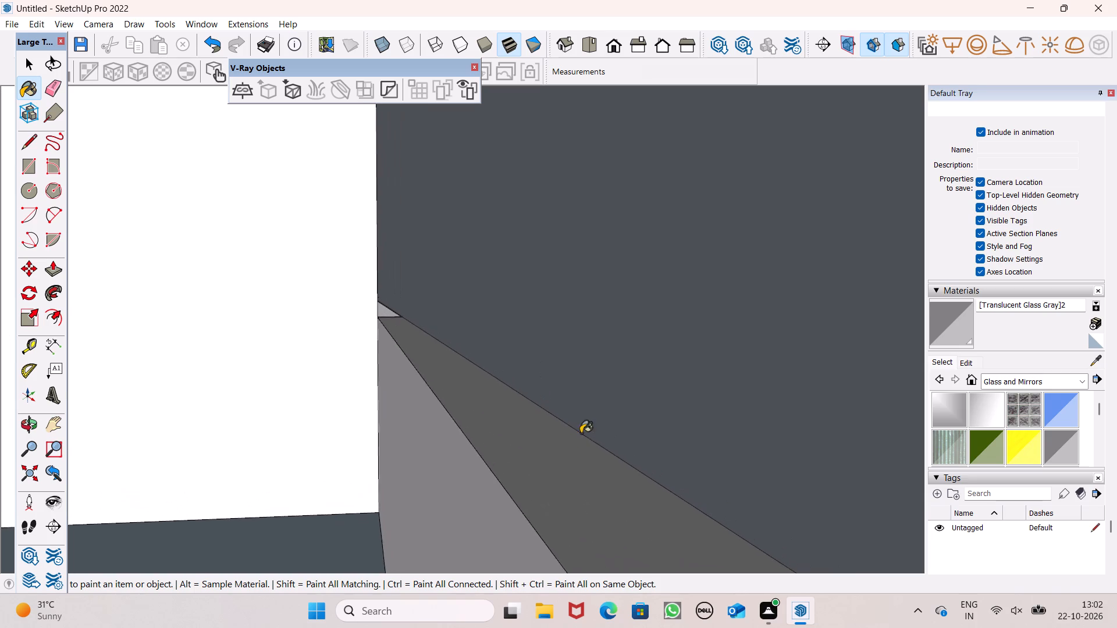
{"action": "scroll", "coordinate": [581, 433], "scroll_direction": "up", "scroll_amount": 4}
{"action": "middle_click_drag", "start_coordinate": [609, 472], "coordinate": [456, 429]}
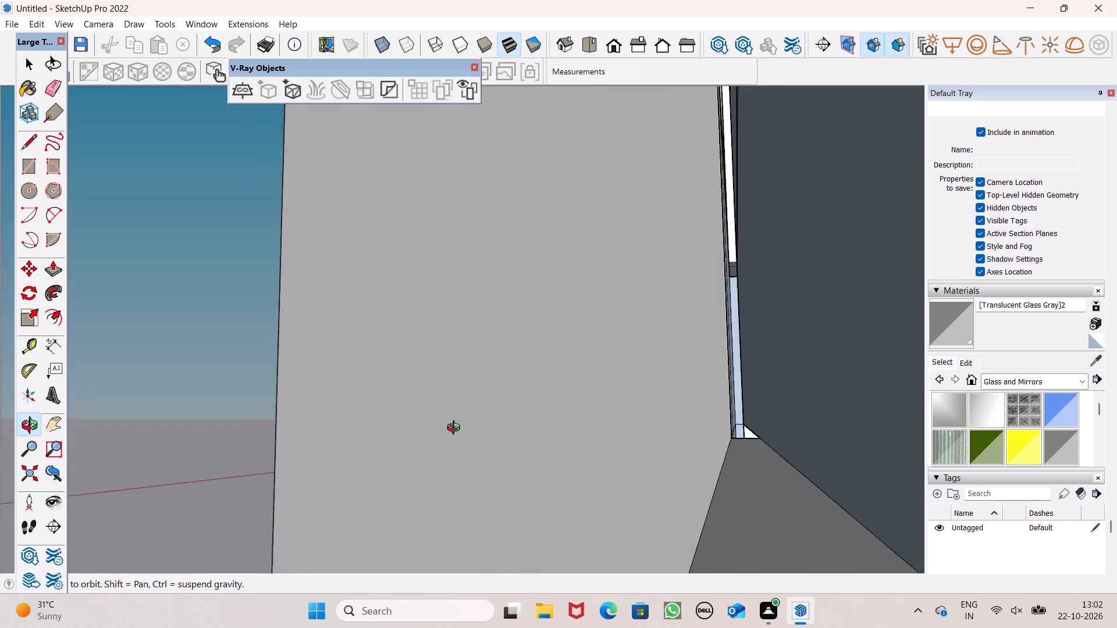
{"action": "middle_click_drag", "start_coordinate": [456, 429], "coordinate": [449, 459]}
{"action": "left_click", "coordinate": [906, 365]}
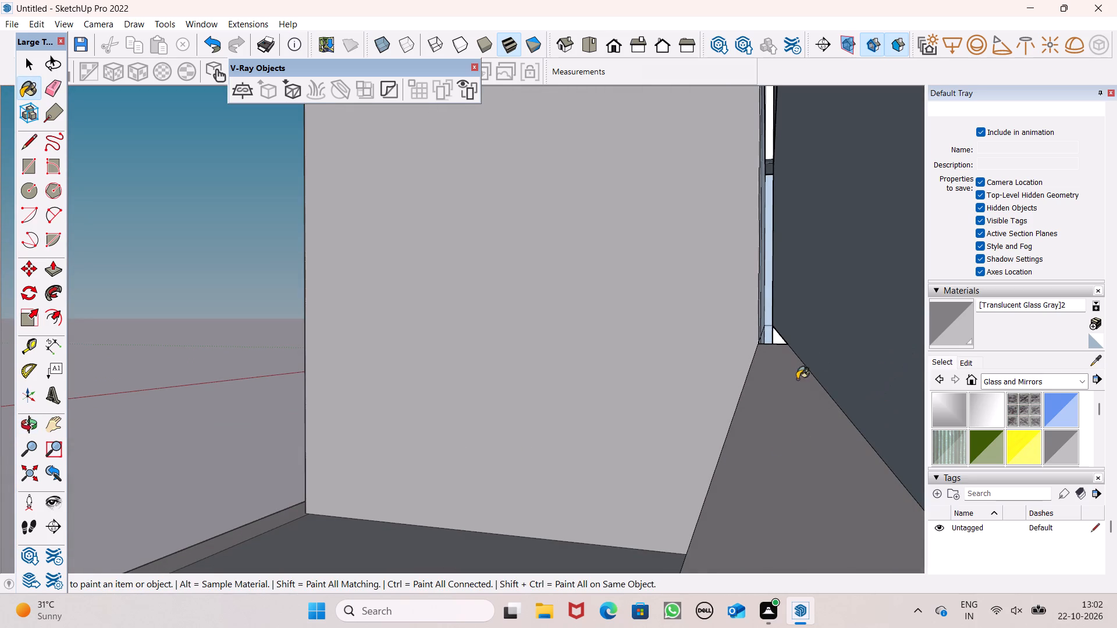
Examine the glazed ground-floor opening and its lower band beneath the corner balconies from the entrance side.
{"action": "scroll", "coordinate": [772, 408], "scroll_direction": "down", "scroll_amount": 2}
{"action": "middle_click_drag", "start_coordinate": [737, 434], "coordinate": [1002, 481]}
{"action": "scroll", "coordinate": [536, 367], "scroll_direction": "down", "scroll_amount": 8}
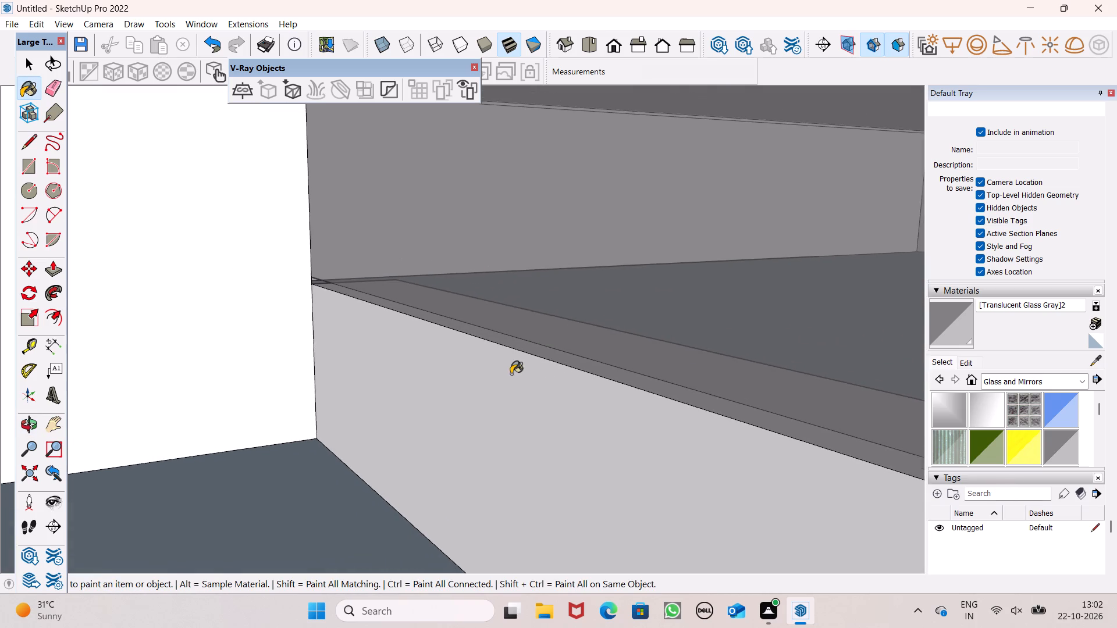
{"action": "scroll", "coordinate": [511, 374], "scroll_direction": "down", "scroll_amount": 2}
{"action": "middle_click_drag", "start_coordinate": [495, 395], "coordinate": [739, 444]}
{"action": "scroll", "coordinate": [515, 328], "scroll_direction": "down", "scroll_amount": 8}
{"action": "scroll", "coordinate": [499, 379], "scroll_direction": "down", "scroll_amount": 3}
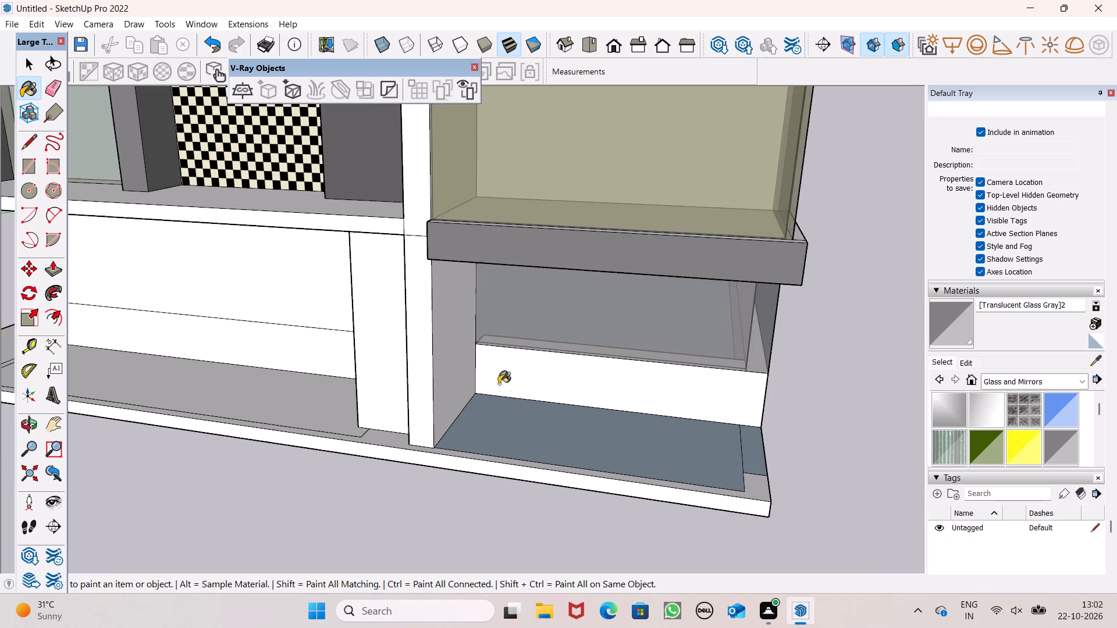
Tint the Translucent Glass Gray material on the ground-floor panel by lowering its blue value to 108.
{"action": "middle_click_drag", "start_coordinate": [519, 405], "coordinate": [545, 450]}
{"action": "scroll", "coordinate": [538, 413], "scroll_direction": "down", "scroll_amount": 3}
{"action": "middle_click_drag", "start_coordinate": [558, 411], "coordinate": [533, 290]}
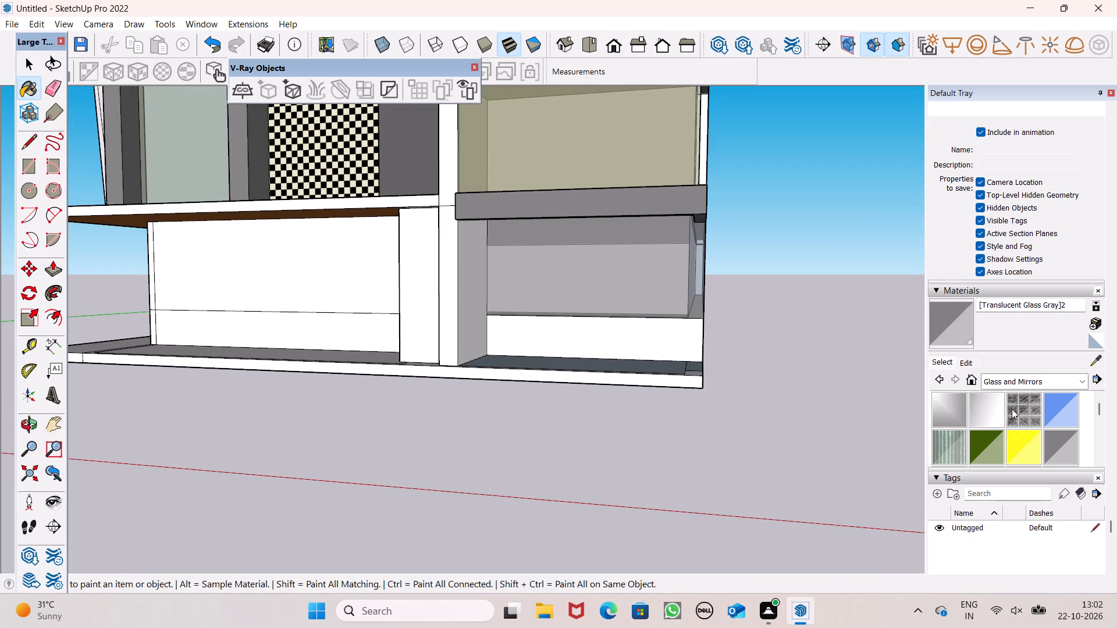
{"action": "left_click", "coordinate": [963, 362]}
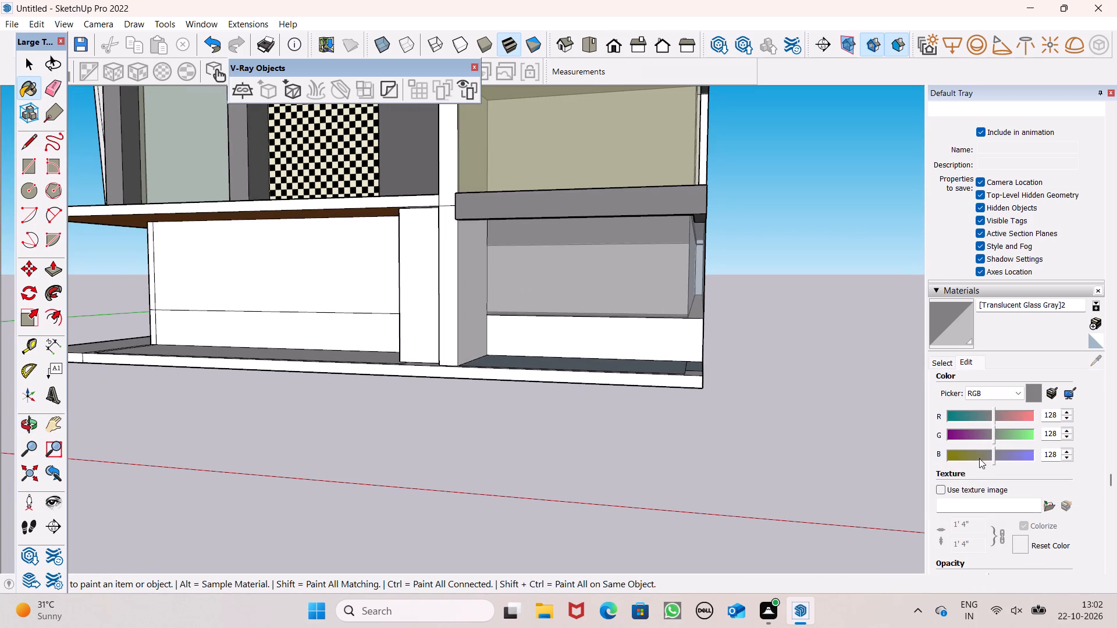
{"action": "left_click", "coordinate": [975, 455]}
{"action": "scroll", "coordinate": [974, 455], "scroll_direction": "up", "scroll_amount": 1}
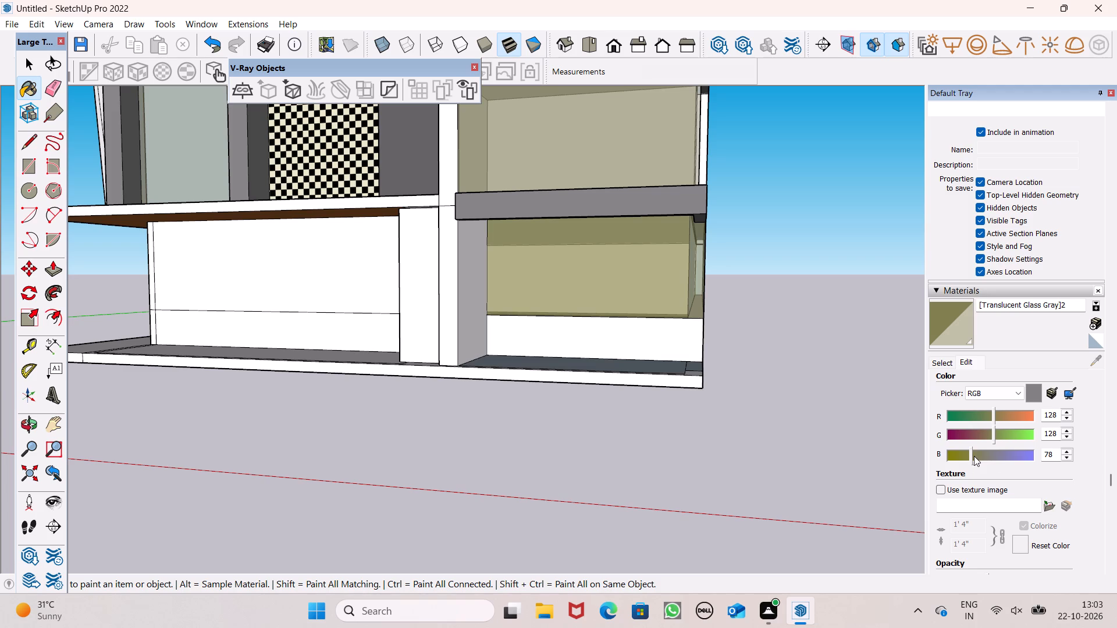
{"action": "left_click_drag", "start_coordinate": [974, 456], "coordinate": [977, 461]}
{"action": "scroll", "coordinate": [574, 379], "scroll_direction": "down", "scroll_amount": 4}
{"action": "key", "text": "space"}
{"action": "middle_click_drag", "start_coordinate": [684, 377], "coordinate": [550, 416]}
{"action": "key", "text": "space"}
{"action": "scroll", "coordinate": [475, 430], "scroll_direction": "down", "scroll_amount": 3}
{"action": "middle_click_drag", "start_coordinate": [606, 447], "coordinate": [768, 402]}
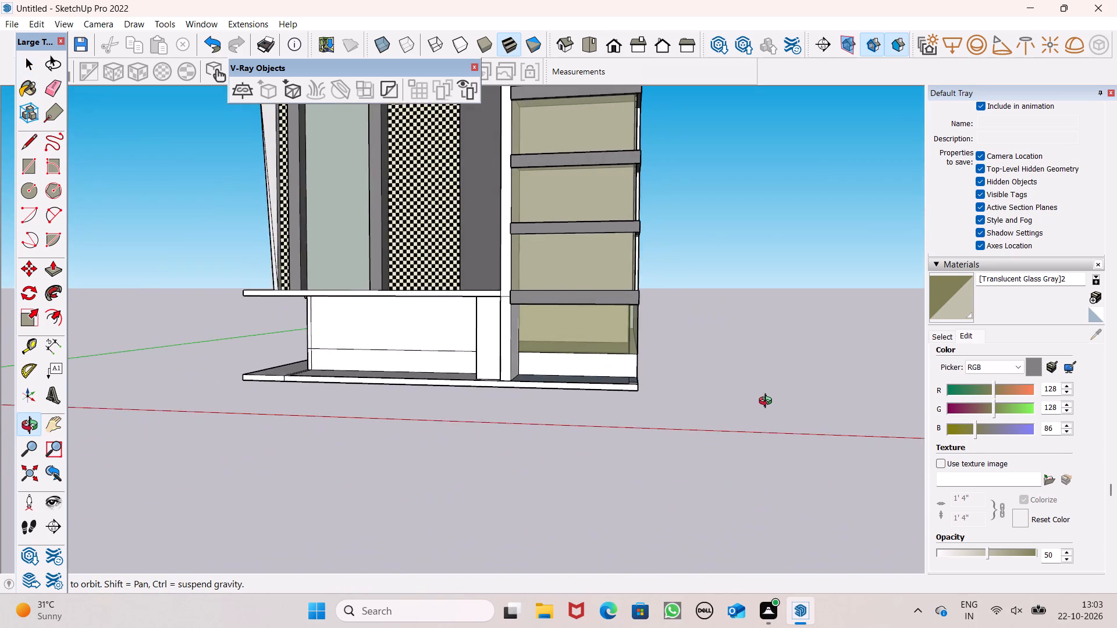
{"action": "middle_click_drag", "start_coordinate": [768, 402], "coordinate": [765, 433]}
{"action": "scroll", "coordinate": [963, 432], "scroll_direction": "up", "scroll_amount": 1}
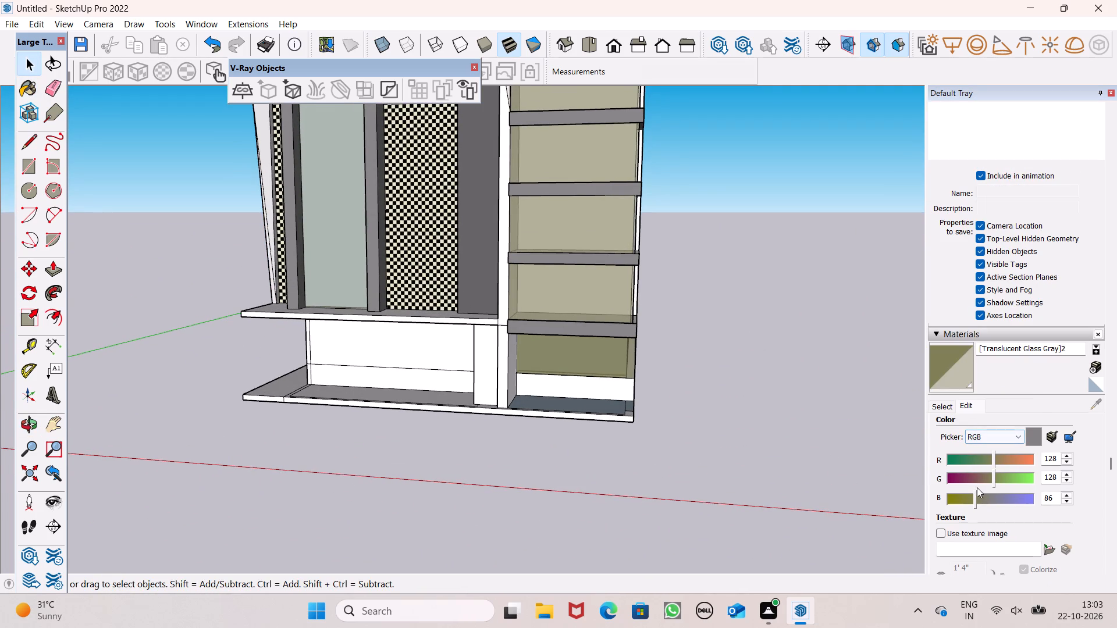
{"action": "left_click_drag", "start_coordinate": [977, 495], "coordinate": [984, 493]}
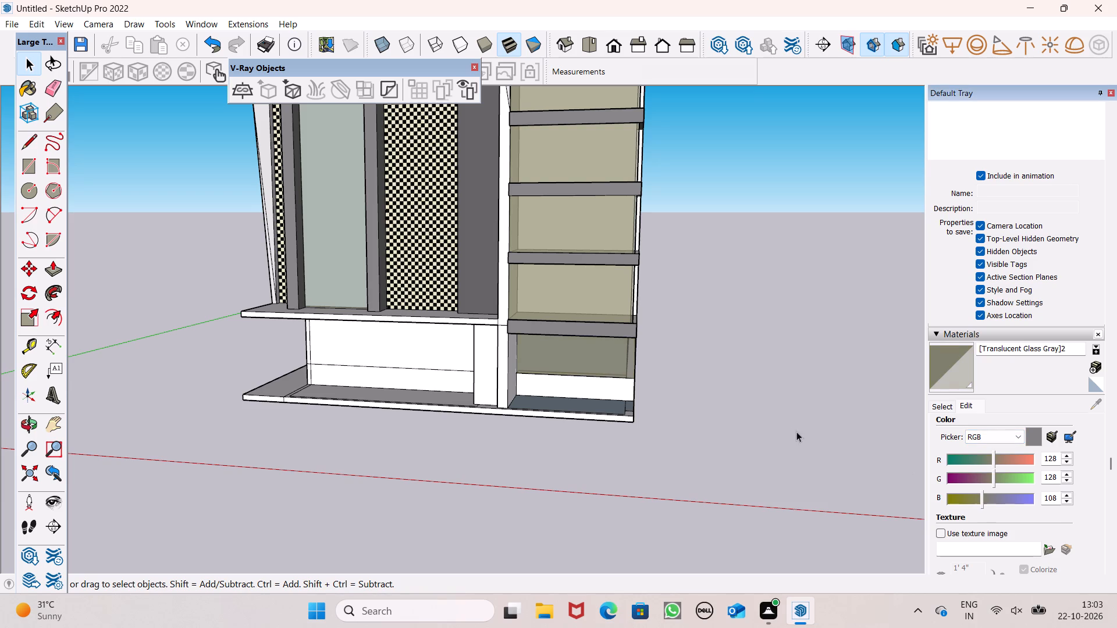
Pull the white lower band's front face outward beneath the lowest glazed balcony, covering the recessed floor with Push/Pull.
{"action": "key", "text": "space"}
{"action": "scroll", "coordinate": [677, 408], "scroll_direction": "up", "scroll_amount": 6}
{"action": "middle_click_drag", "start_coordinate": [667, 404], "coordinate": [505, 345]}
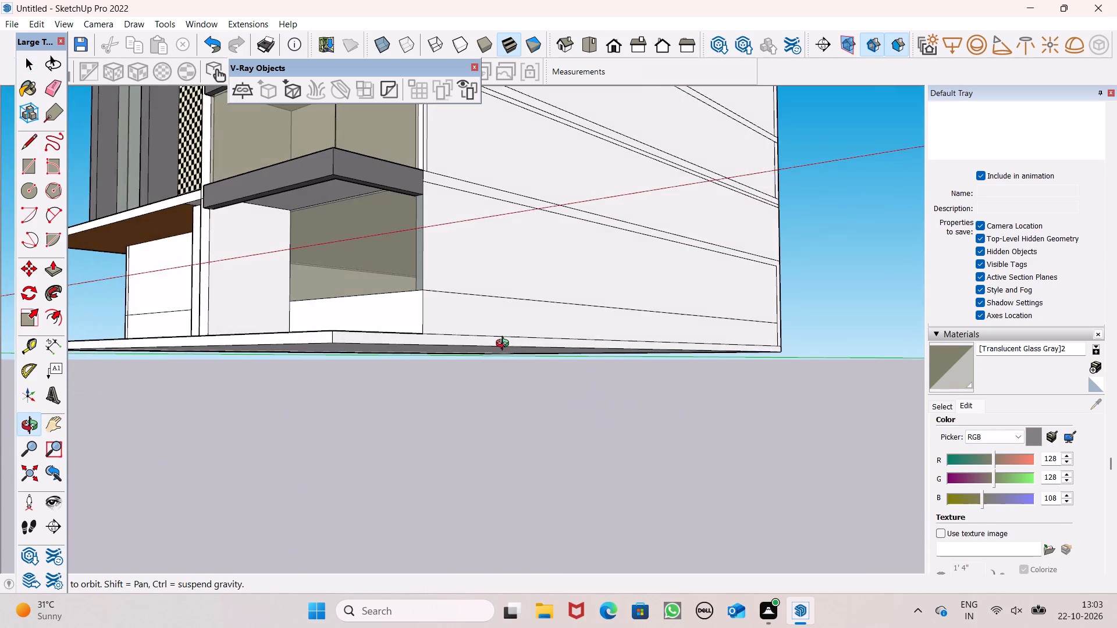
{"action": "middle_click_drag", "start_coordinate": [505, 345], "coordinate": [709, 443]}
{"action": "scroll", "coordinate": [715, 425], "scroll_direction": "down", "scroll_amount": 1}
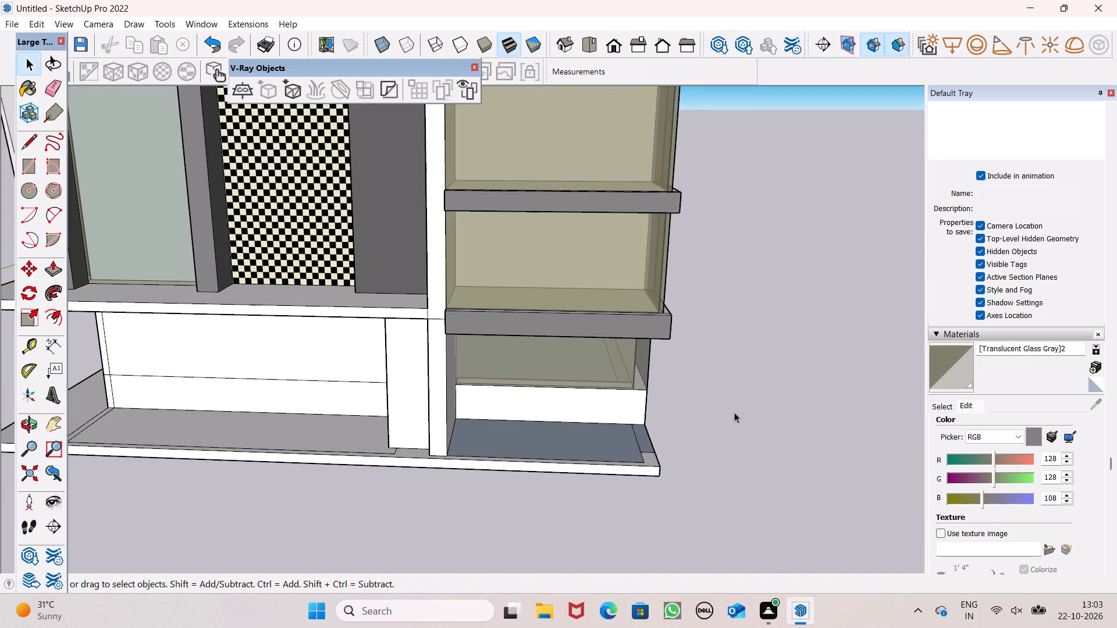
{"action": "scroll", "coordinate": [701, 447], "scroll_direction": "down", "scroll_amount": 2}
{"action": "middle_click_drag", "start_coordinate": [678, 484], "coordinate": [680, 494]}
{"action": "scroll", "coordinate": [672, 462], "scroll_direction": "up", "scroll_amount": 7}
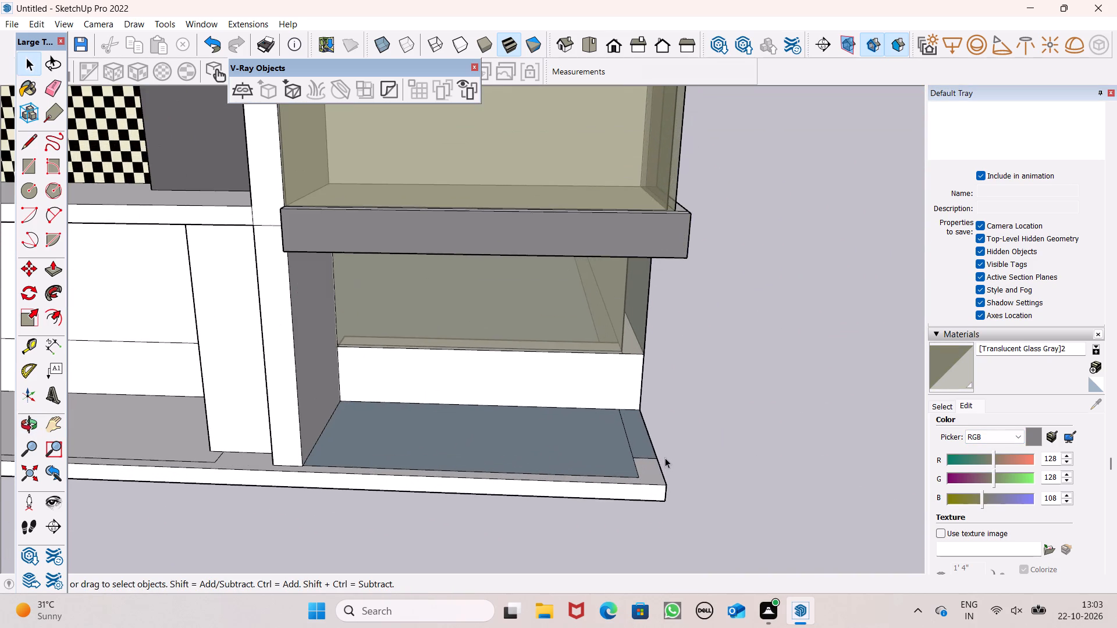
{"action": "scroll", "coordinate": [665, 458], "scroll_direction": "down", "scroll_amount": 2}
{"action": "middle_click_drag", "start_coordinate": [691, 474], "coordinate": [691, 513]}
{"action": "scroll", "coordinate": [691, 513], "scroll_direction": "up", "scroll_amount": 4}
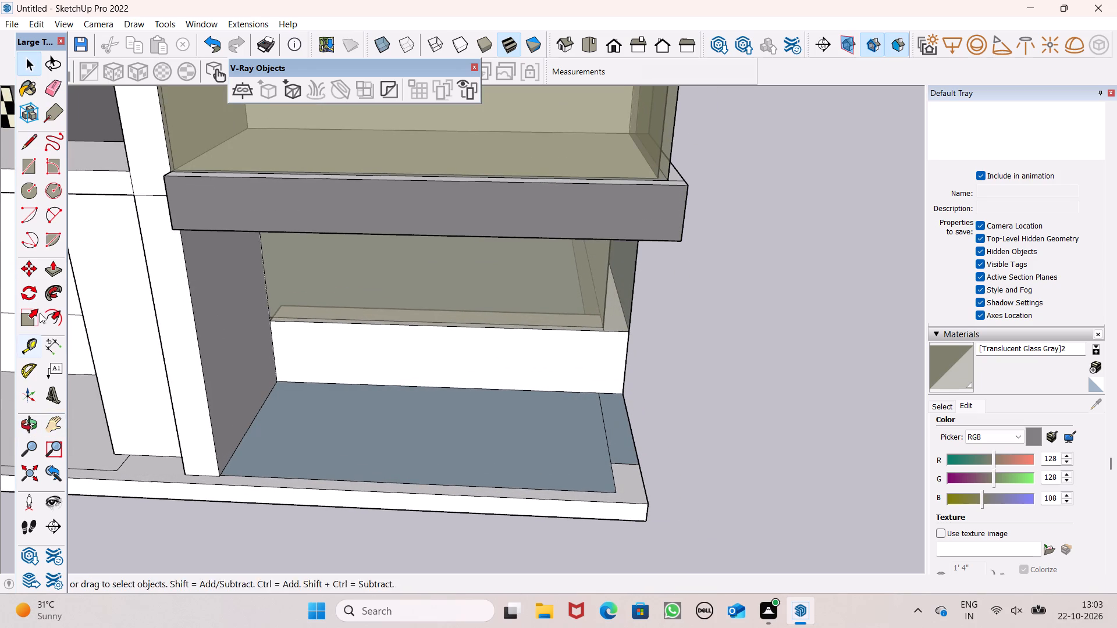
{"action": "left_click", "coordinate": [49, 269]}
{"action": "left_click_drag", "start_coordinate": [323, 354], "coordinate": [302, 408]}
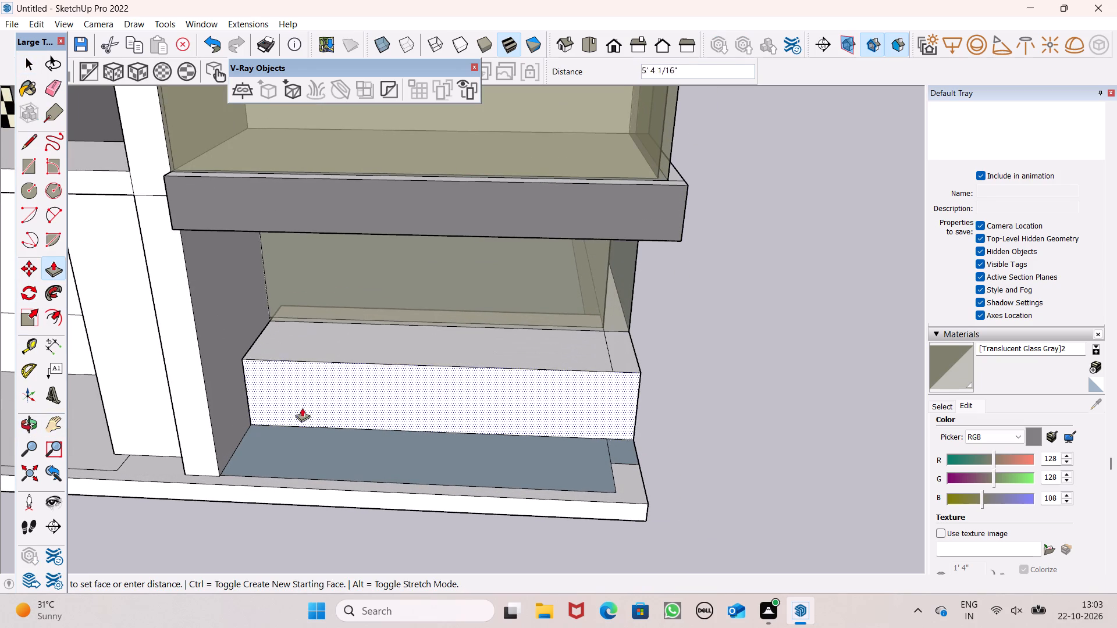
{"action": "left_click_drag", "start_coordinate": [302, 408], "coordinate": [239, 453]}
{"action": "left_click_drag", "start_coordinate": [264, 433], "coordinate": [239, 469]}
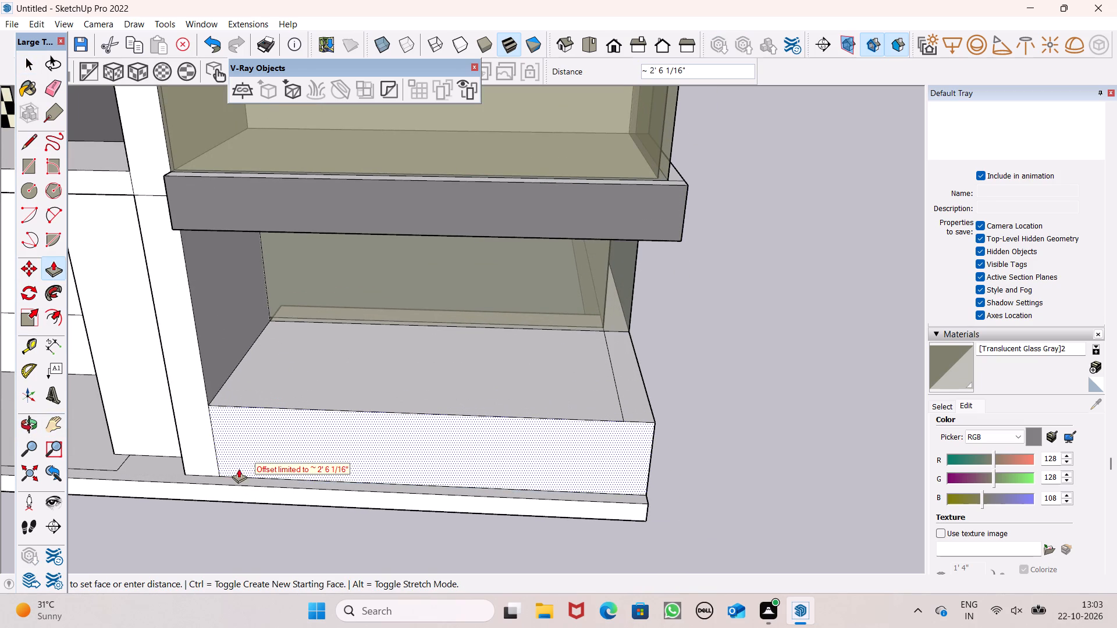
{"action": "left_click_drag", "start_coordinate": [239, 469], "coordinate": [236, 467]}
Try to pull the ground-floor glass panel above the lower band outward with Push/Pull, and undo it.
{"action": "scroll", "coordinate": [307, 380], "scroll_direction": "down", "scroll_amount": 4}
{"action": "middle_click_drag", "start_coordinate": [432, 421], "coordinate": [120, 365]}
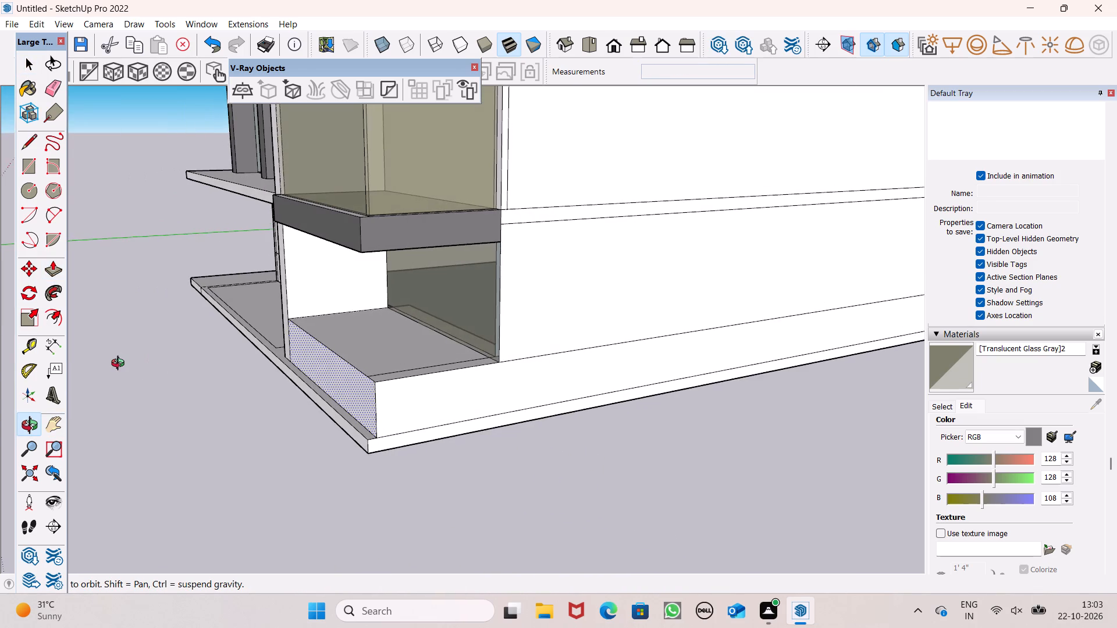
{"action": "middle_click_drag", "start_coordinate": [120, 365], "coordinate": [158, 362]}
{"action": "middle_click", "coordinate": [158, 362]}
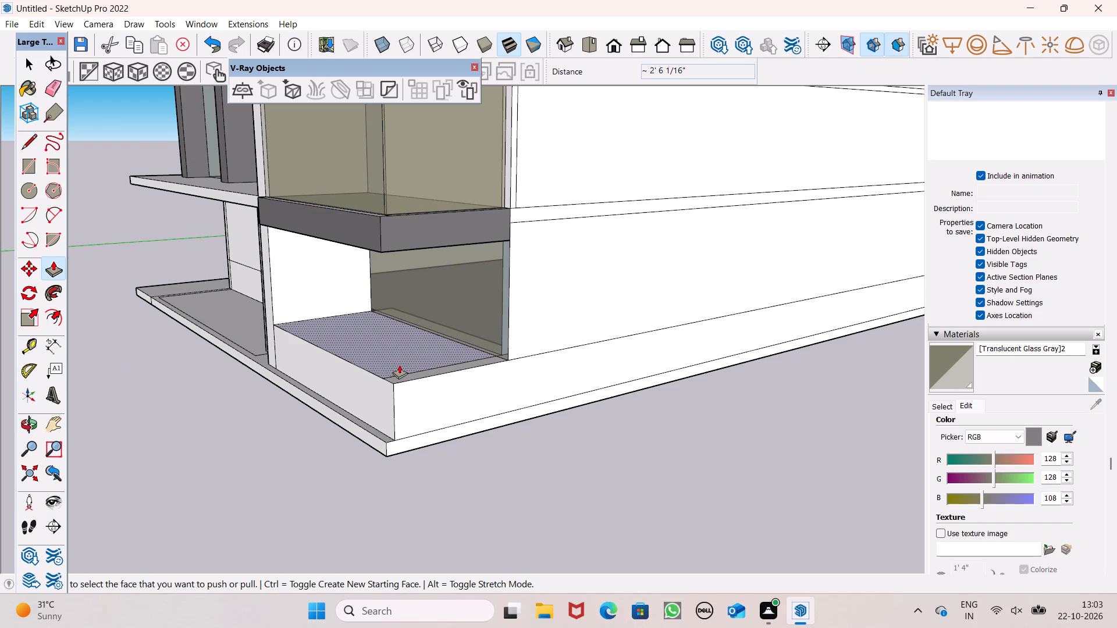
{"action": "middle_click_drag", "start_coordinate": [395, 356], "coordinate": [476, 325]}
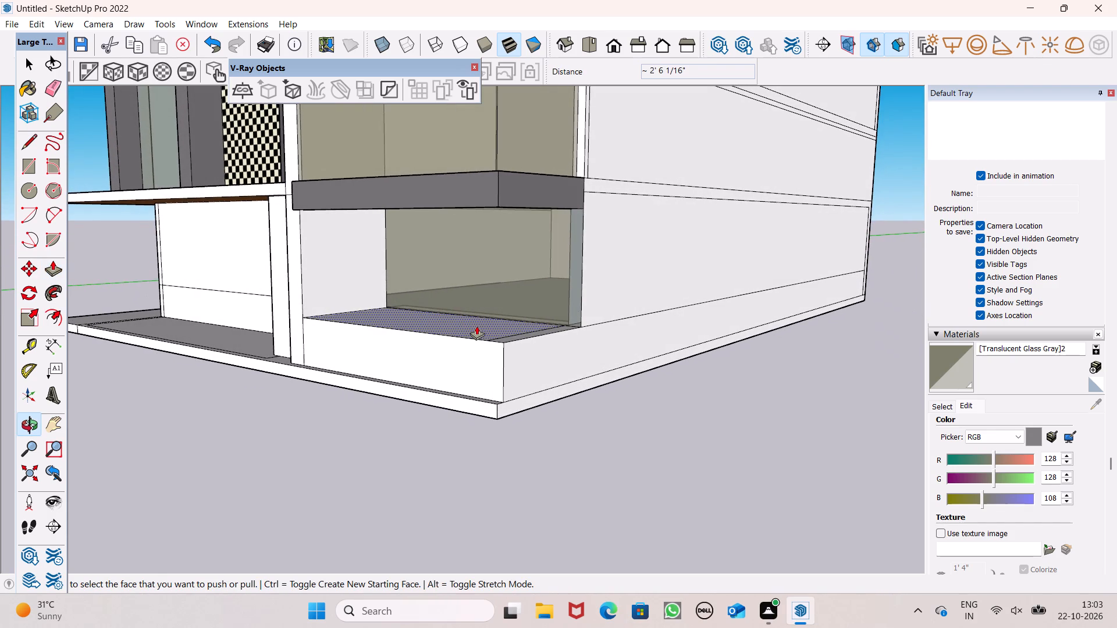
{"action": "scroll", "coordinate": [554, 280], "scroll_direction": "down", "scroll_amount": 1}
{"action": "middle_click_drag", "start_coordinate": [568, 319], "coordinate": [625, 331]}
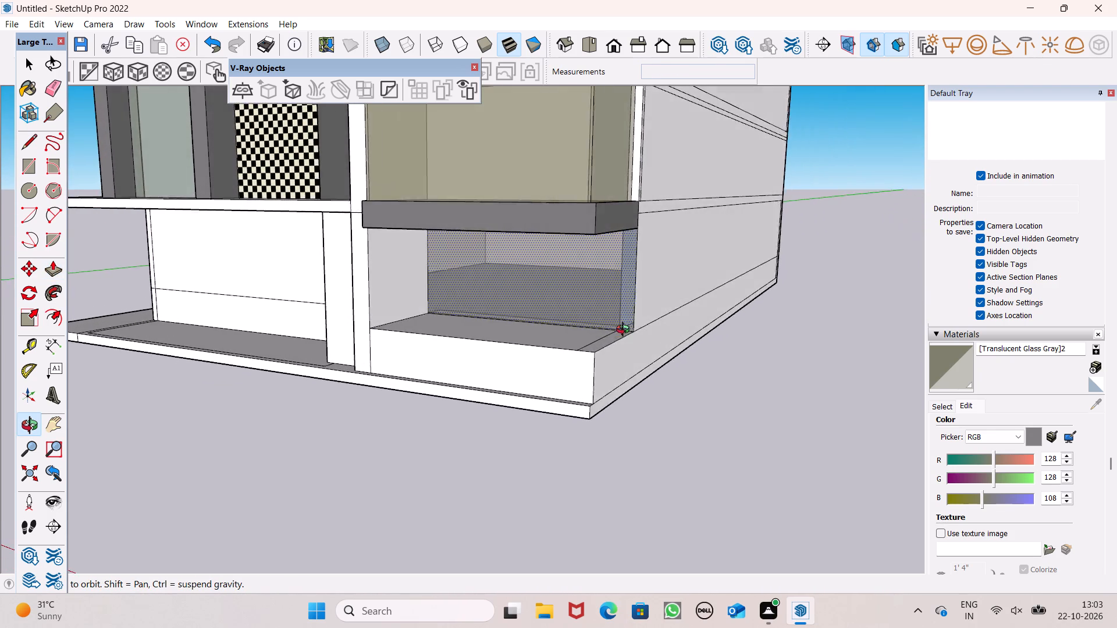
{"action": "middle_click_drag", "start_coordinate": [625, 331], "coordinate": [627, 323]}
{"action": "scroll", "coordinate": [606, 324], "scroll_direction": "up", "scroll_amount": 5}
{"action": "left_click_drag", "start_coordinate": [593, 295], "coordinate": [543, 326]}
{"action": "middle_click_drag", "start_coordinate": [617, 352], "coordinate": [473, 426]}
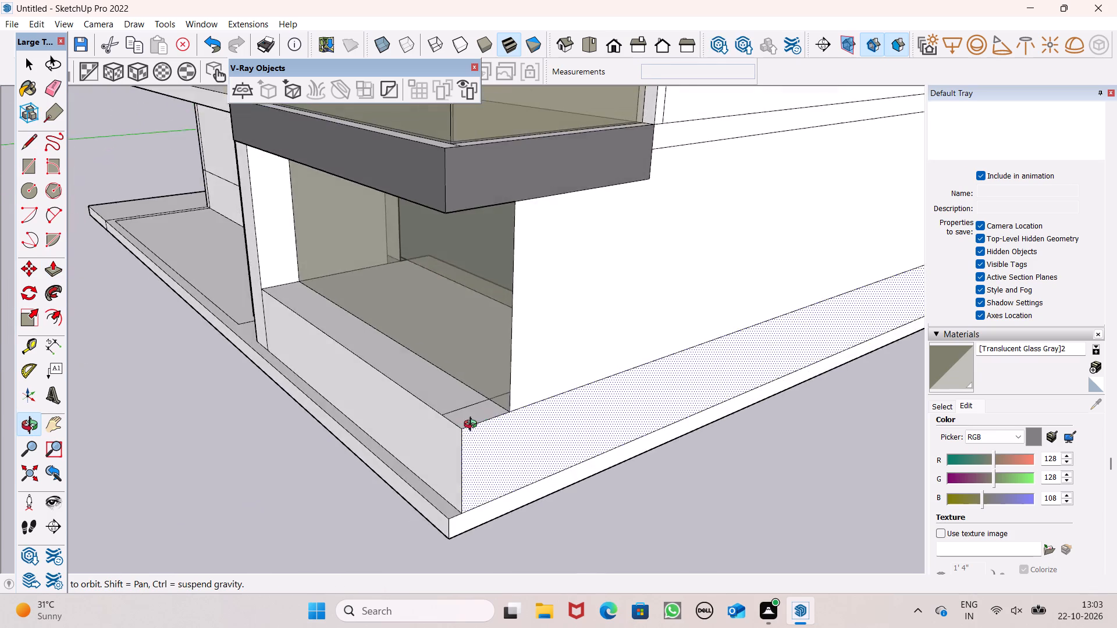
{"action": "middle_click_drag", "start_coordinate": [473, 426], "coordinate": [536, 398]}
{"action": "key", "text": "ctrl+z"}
Undo the recent edits back to the ground-floor wall before its lower band was extended and its panel painted grey glass.
{"action": "key", "text": "space"}
{"action": "key", "text": "space"}
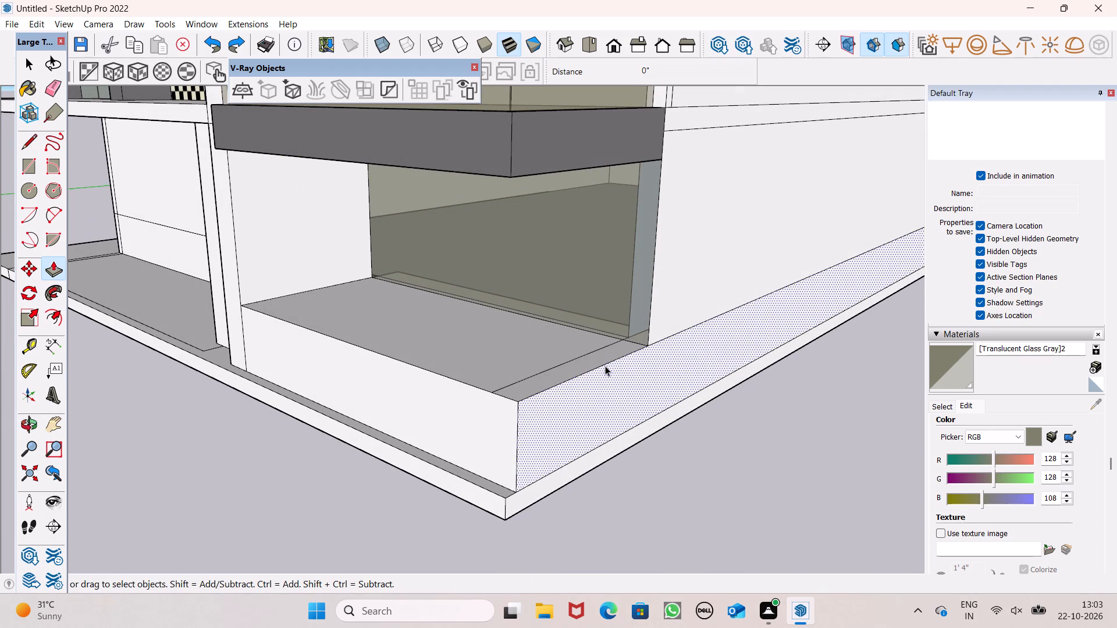
{"action": "scroll", "coordinate": [600, 367], "scroll_direction": "down", "scroll_amount": 2}
{"action": "middle_click_drag", "start_coordinate": [618, 409], "coordinate": [710, 414]}
{"action": "scroll", "coordinate": [677, 392], "scroll_direction": "down", "scroll_amount": 2}
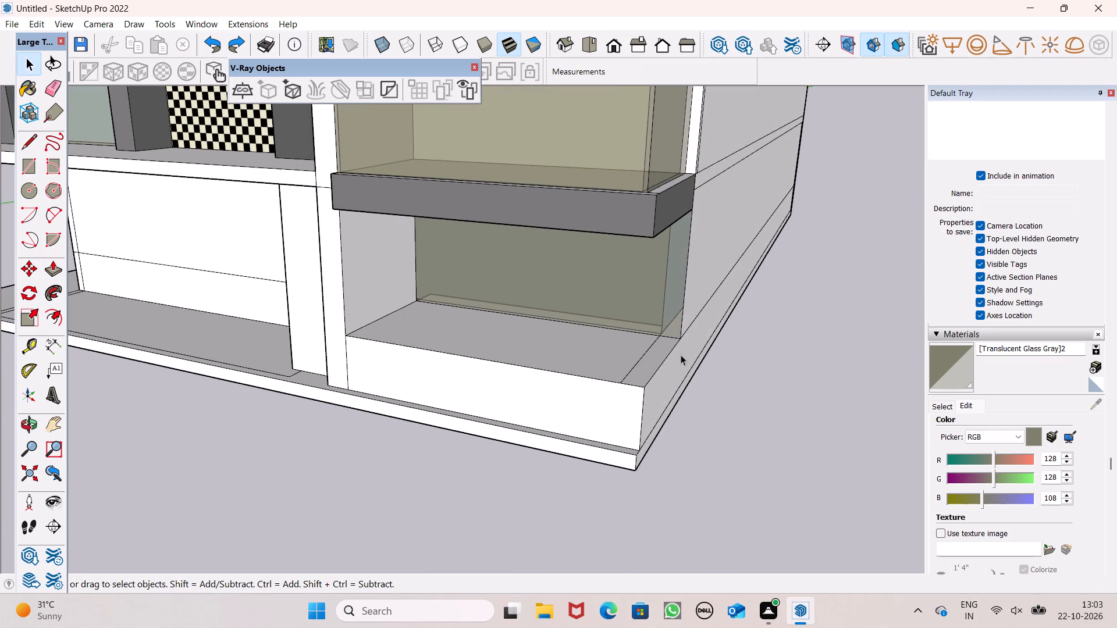
{"action": "middle_click_drag", "start_coordinate": [689, 390], "coordinate": [734, 411]}
{"action": "middle_click", "coordinate": [734, 411]}
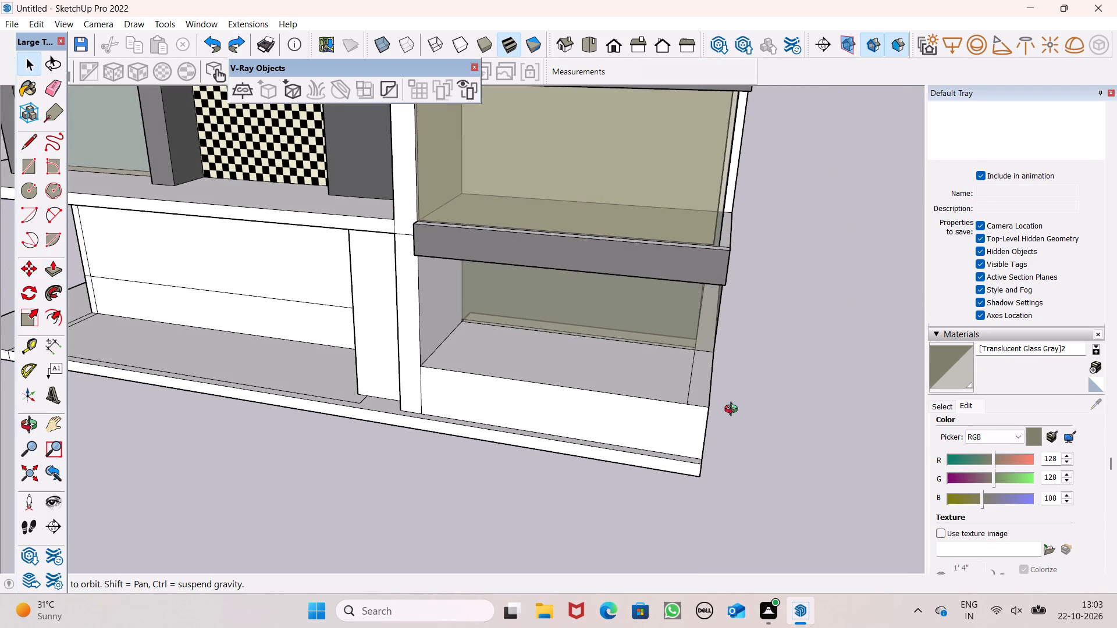
{"action": "scroll", "coordinate": [725, 411], "scroll_direction": "up", "scroll_amount": 1}
{"action": "scroll", "coordinate": [692, 394], "scroll_direction": "down", "scroll_amount": 2}
{"action": "middle_click_drag", "start_coordinate": [693, 400], "coordinate": [554, 427]}
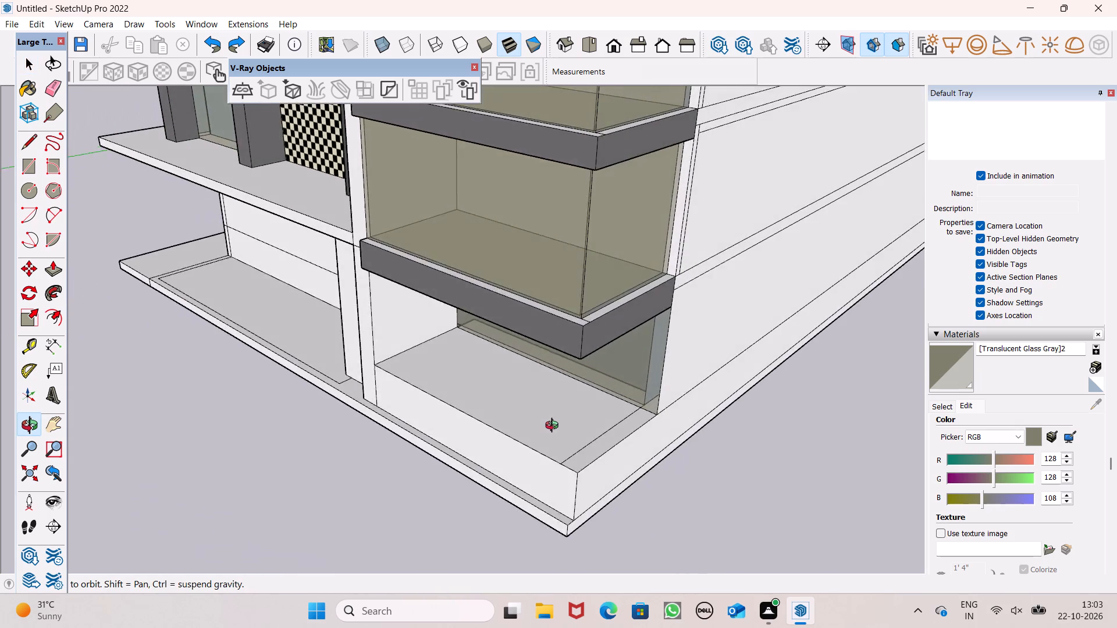
{"action": "middle_click_drag", "start_coordinate": [554, 427], "coordinate": [564, 379]}
{"action": "key", "text": "ctrl+z"}
{"action": "key", "text": "ctrl+z"}
{"action": "key", "text": "ctrl+z"}
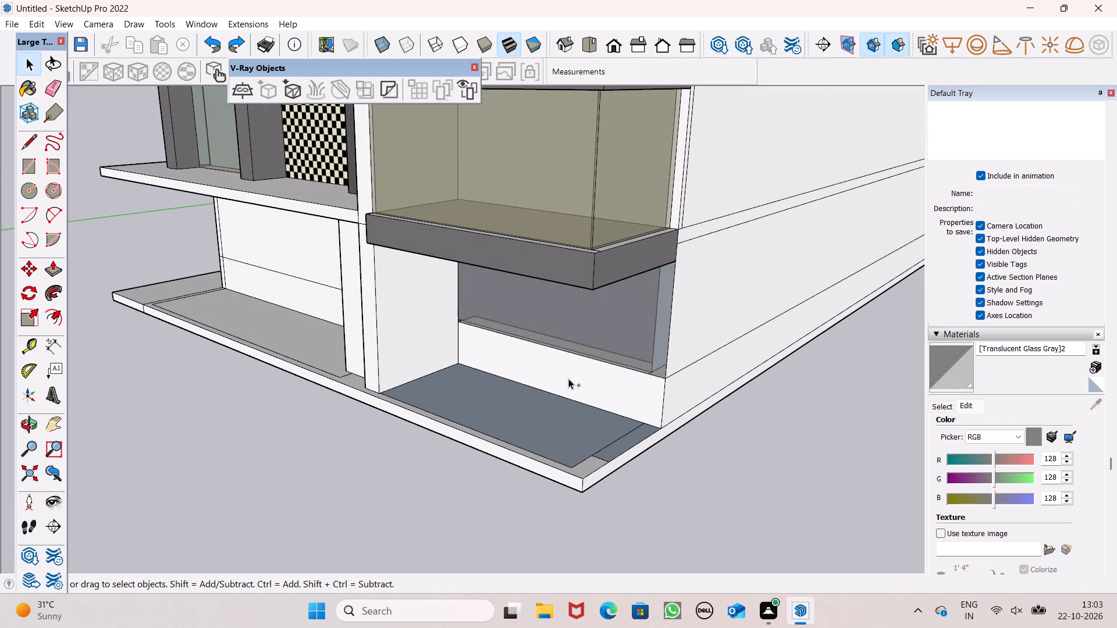
{"action": "key", "text": "ctrl+z"}
{"action": "key", "text": "ctrl+z"}
Pull the lower band's front face outward about 7' 2" over the recessed floor beneath the lowest balcony.
{"action": "middle_click_drag", "start_coordinate": [656, 380], "coordinate": [544, 379]}
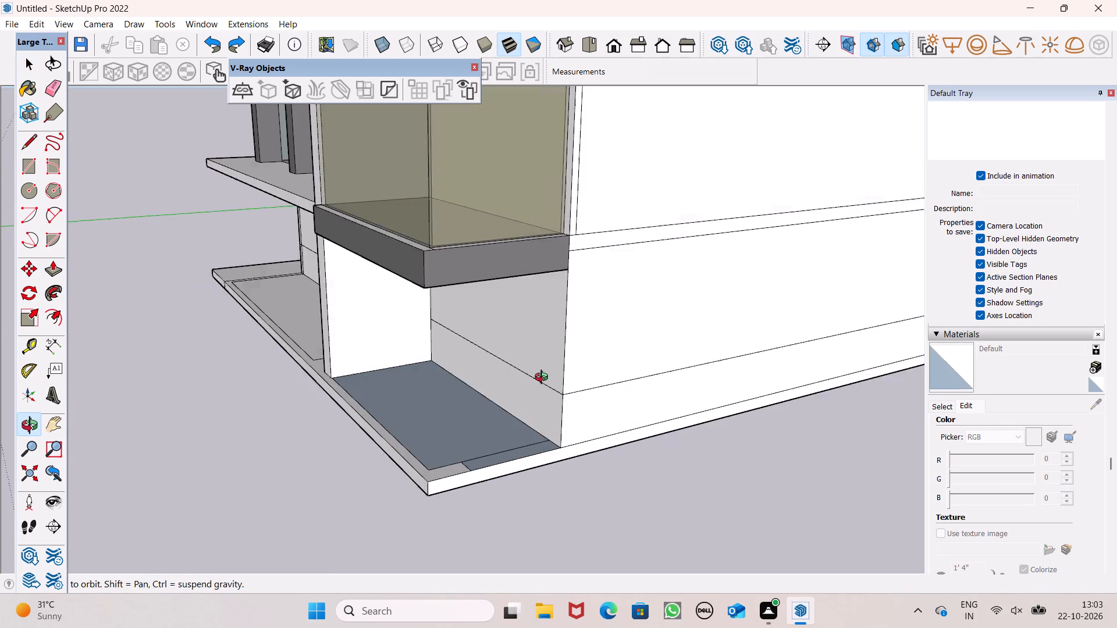
{"action": "middle_click_drag", "start_coordinate": [544, 379], "coordinate": [408, 415]}
{"action": "scroll", "coordinate": [392, 415], "scroll_direction": "up", "scroll_amount": 1}
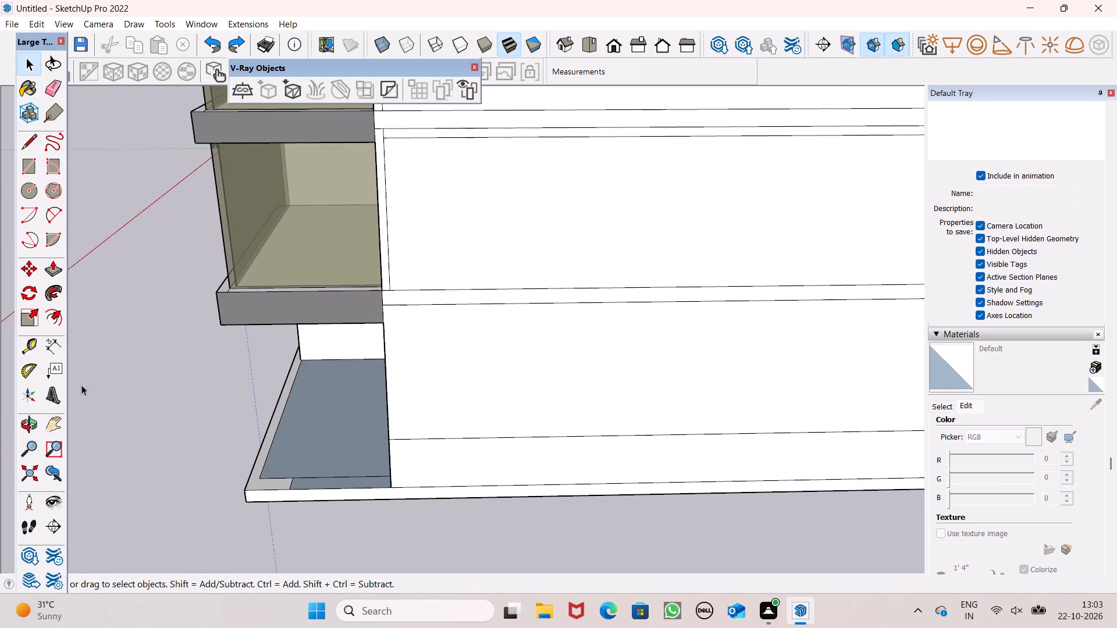
{"action": "left_click", "coordinate": [57, 276]}
{"action": "middle_click_drag", "start_coordinate": [306, 446], "coordinate": [363, 455]}
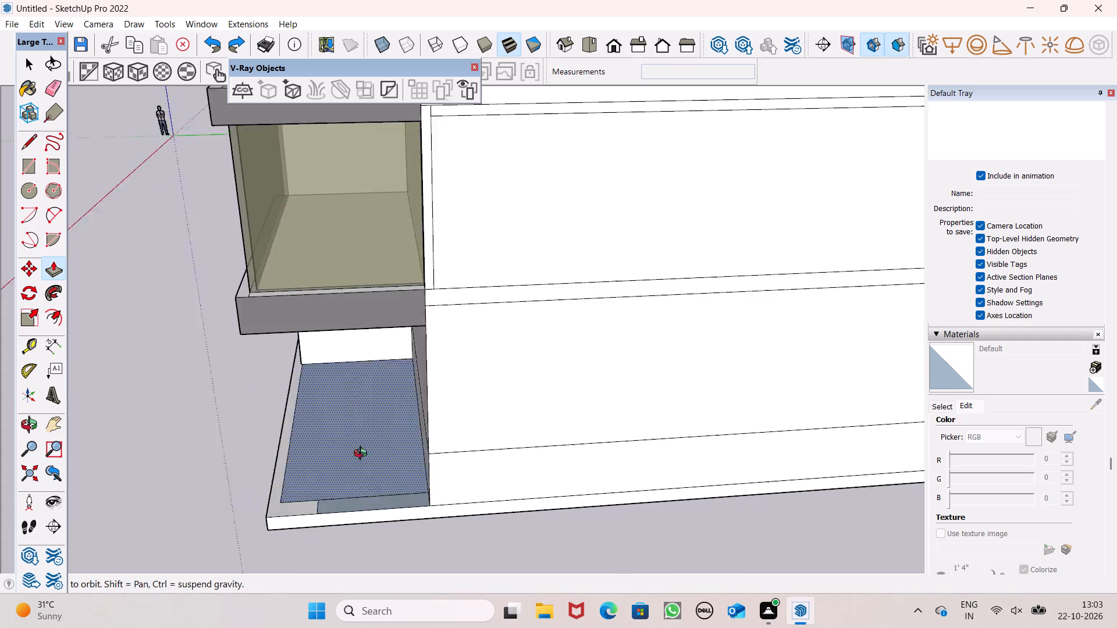
{"action": "middle_click_drag", "start_coordinate": [363, 455], "coordinate": [617, 419]}
{"action": "left_click_drag", "start_coordinate": [713, 359], "coordinate": [590, 401]}
{"action": "scroll", "coordinate": [556, 384], "scroll_direction": "down", "scroll_amount": 2}
Extend the lower band's front face until it is flush with the base slab's front edge, ending with a 7 7/8" pull.
{"action": "middle_click_drag", "start_coordinate": [561, 412], "coordinate": [724, 512]}
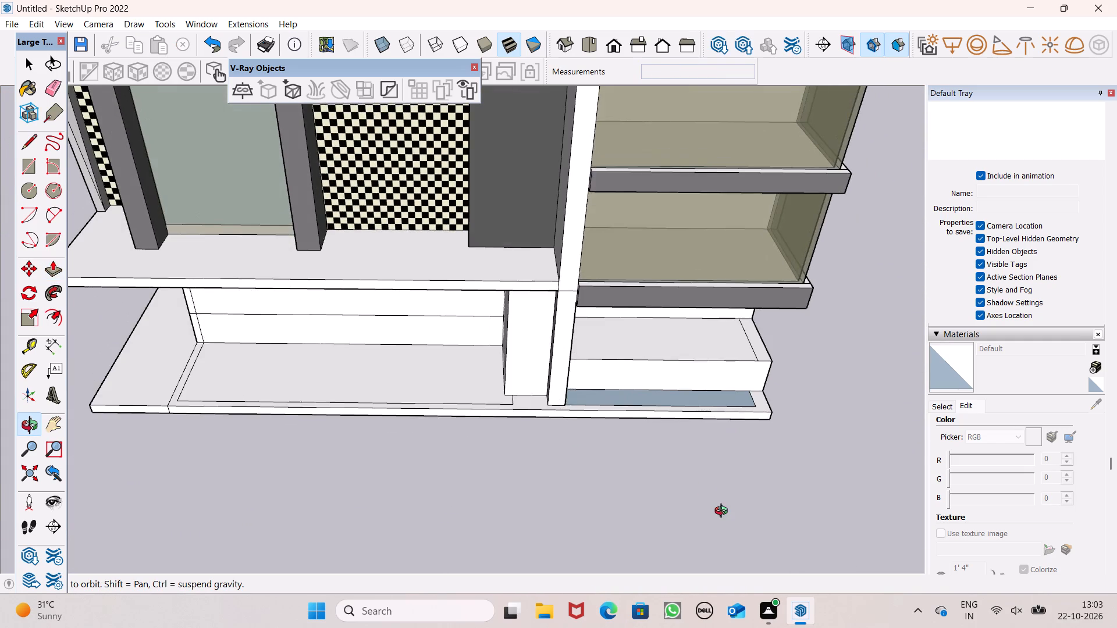
{"action": "middle_click_drag", "start_coordinate": [724, 512], "coordinate": [718, 502]}
{"action": "scroll", "coordinate": [629, 376], "scroll_direction": "up", "scroll_amount": 3}
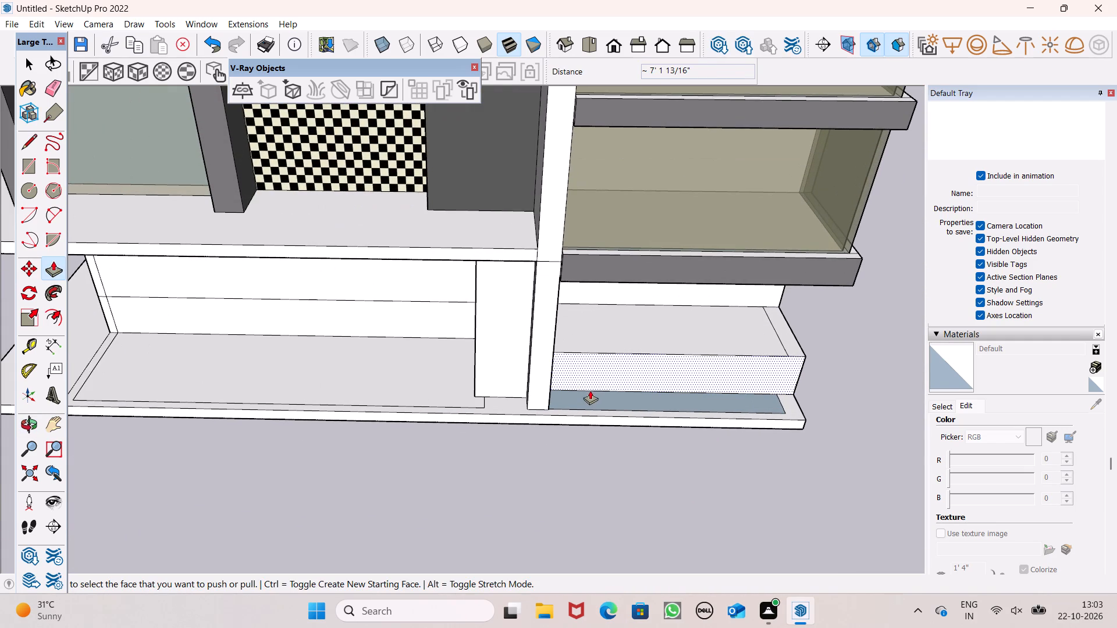
{"action": "scroll", "coordinate": [590, 392], "scroll_direction": "up", "scroll_amount": 6}
{"action": "left_click_drag", "start_coordinate": [532, 375], "coordinate": [532, 386]}
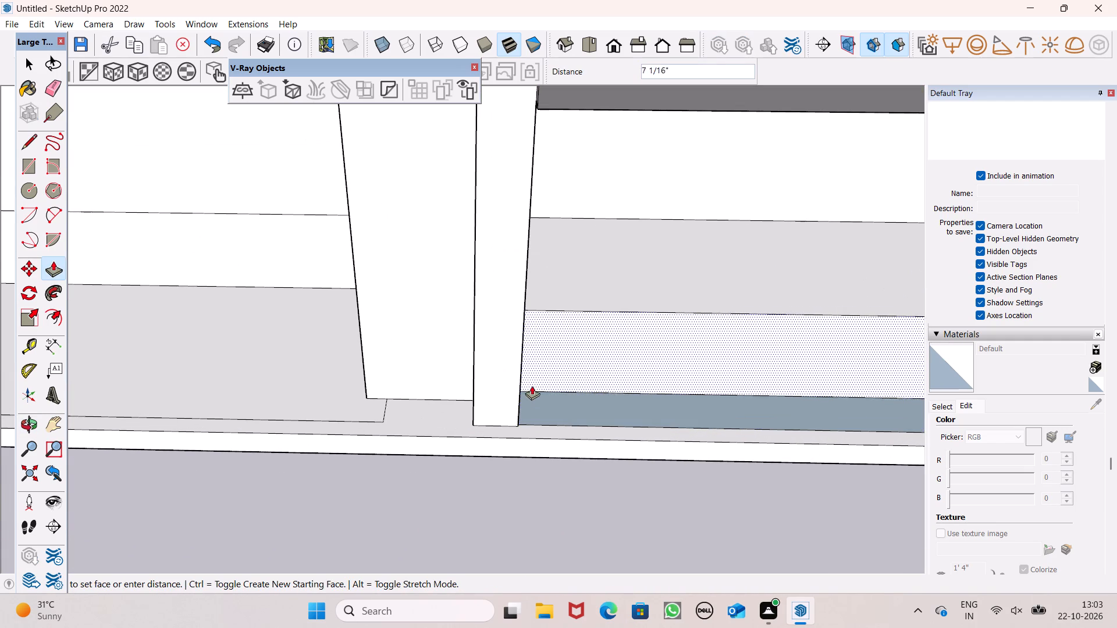
{"action": "left_click_drag", "start_coordinate": [532, 386], "coordinate": [520, 433]}
{"action": "left_click_drag", "start_coordinate": [533, 408], "coordinate": [532, 424]}
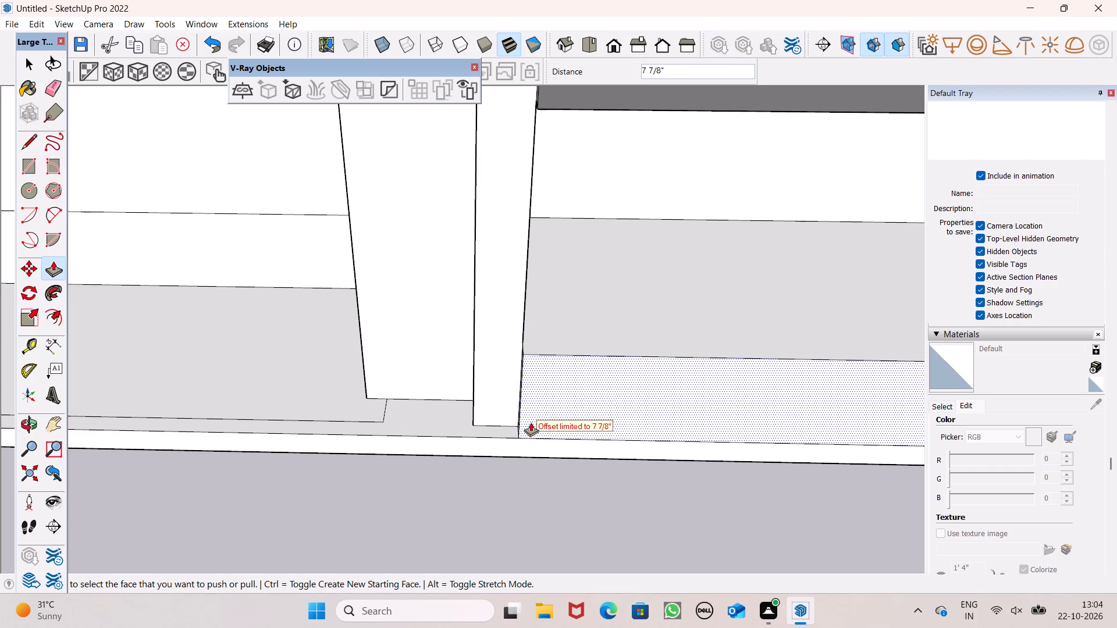
Pull the wall panel between the lower band and the lowest balcony outward 9' 7 1/8" with Push/Pull.
{"action": "scroll", "coordinate": [512, 395], "scroll_direction": "down", "scroll_amount": 10}
{"action": "middle_click_drag", "start_coordinate": [621, 408], "coordinate": [481, 266]}
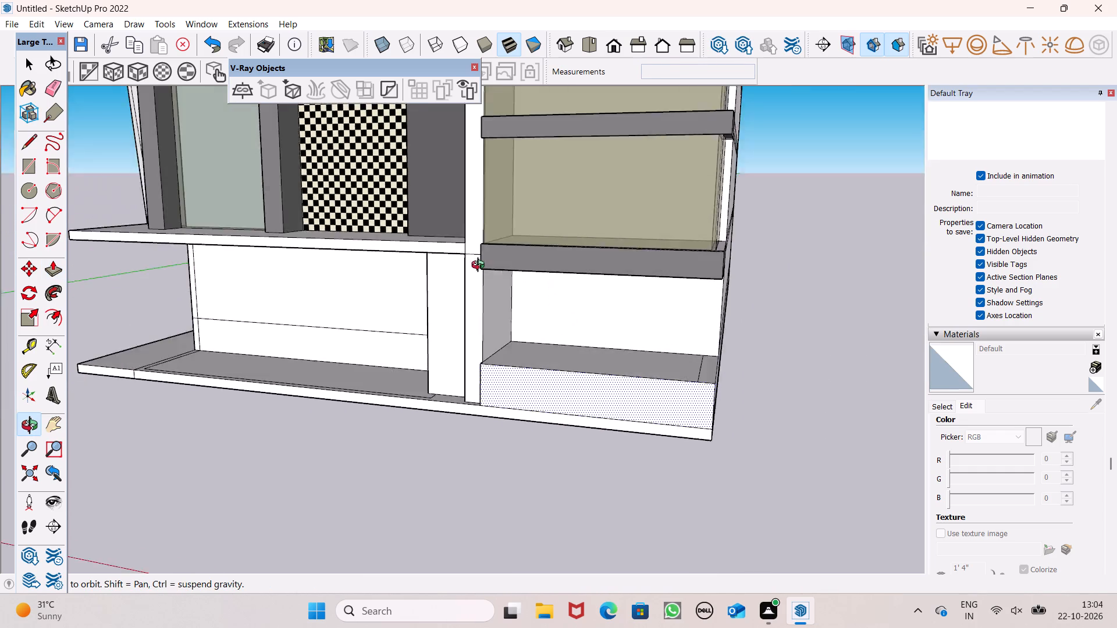
{"action": "middle_click_drag", "start_coordinate": [481, 266], "coordinate": [383, 270]}
{"action": "scroll", "coordinate": [539, 359], "scroll_direction": "up", "scroll_amount": 5}
{"action": "scroll", "coordinate": [564, 371], "scroll_direction": "down", "scroll_amount": 4}
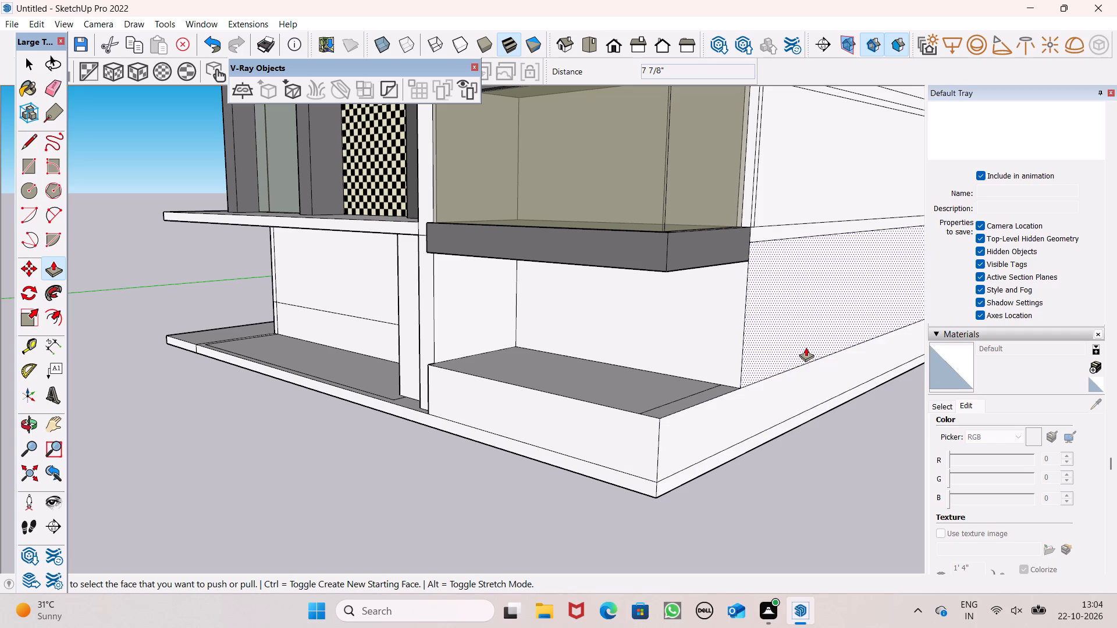
{"action": "left_click_drag", "start_coordinate": [661, 323], "coordinate": [651, 344]}
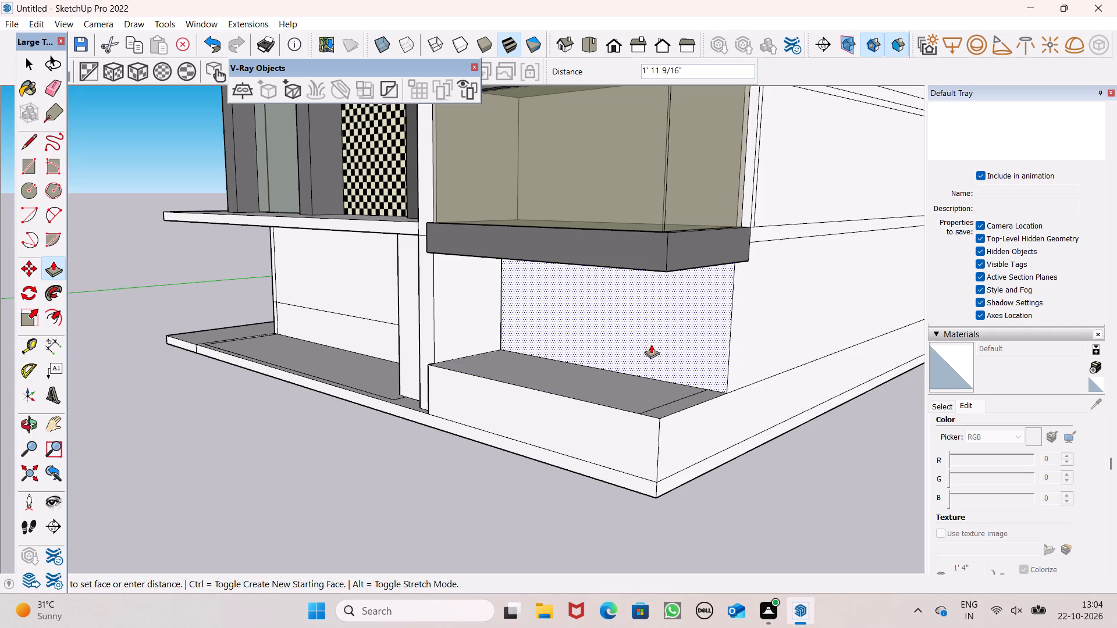
{"action": "left_click_drag", "start_coordinate": [651, 344], "coordinate": [605, 381]}
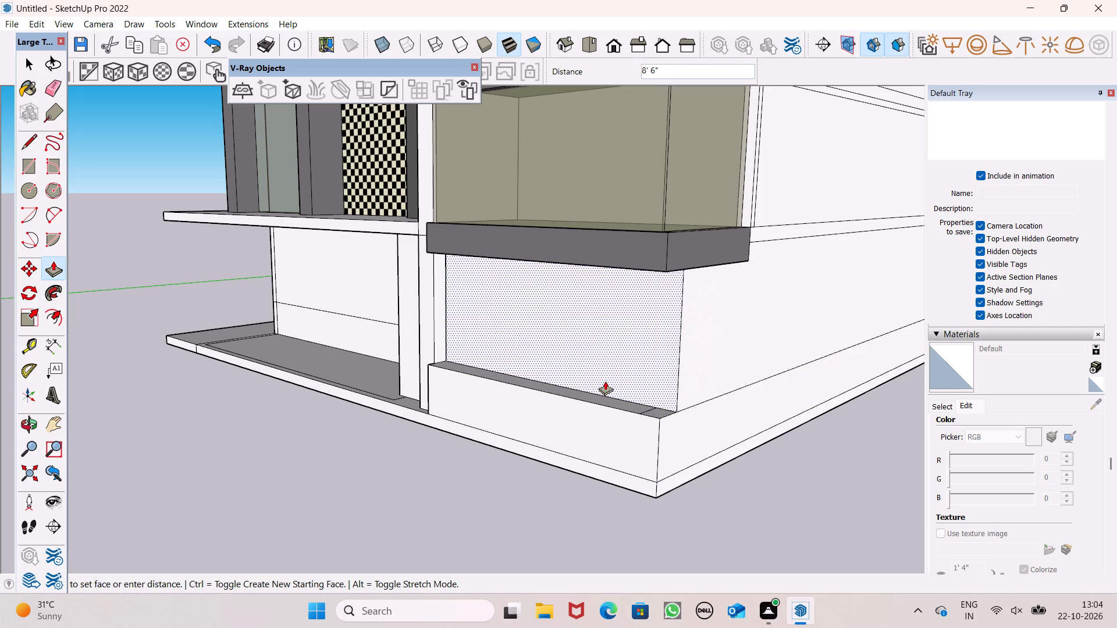
{"action": "left_click_drag", "start_coordinate": [605, 381], "coordinate": [595, 384]}
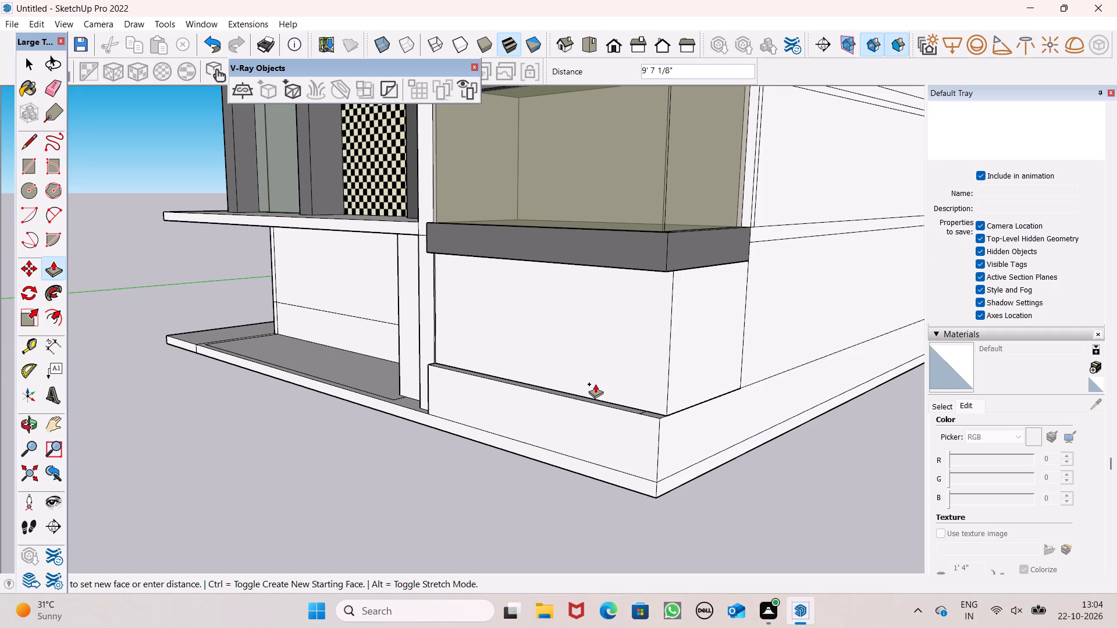
{"action": "left_click_drag", "start_coordinate": [595, 384], "coordinate": [599, 379]}
{"action": "middle_click_drag", "start_coordinate": [613, 418], "coordinate": [949, 517]}
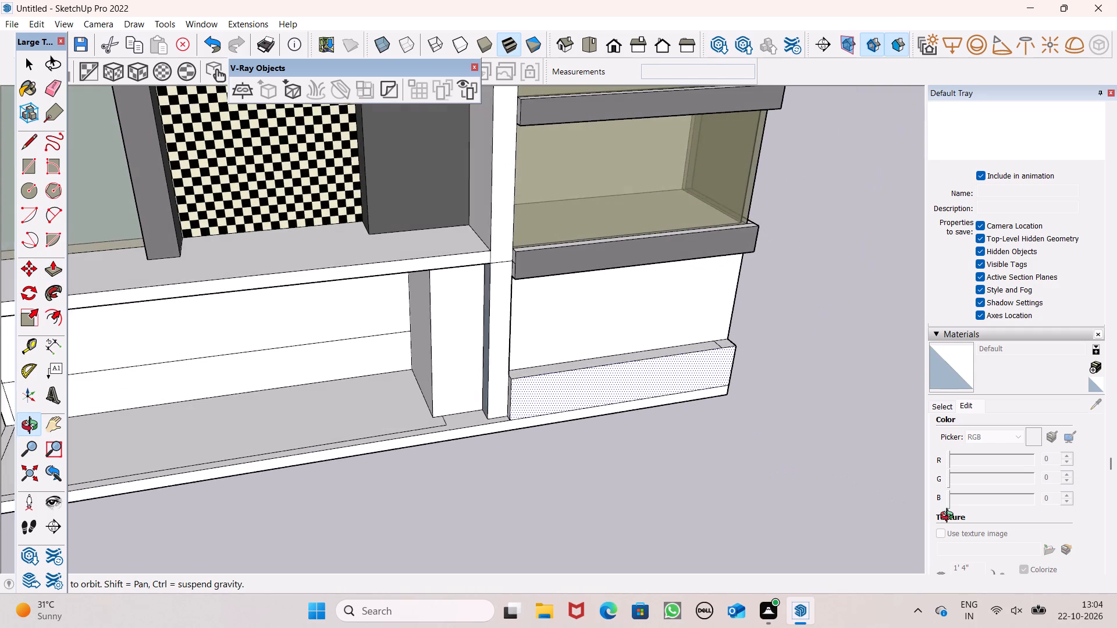
Paint the ground-floor wall panel between the lower band and the lowest balcony with Translucent Glass Gray.
{"action": "middle_click_drag", "start_coordinate": [949, 517], "coordinate": [950, 517]}
{"action": "key", "text": "space"}
{"action": "left_click", "coordinate": [943, 409]}
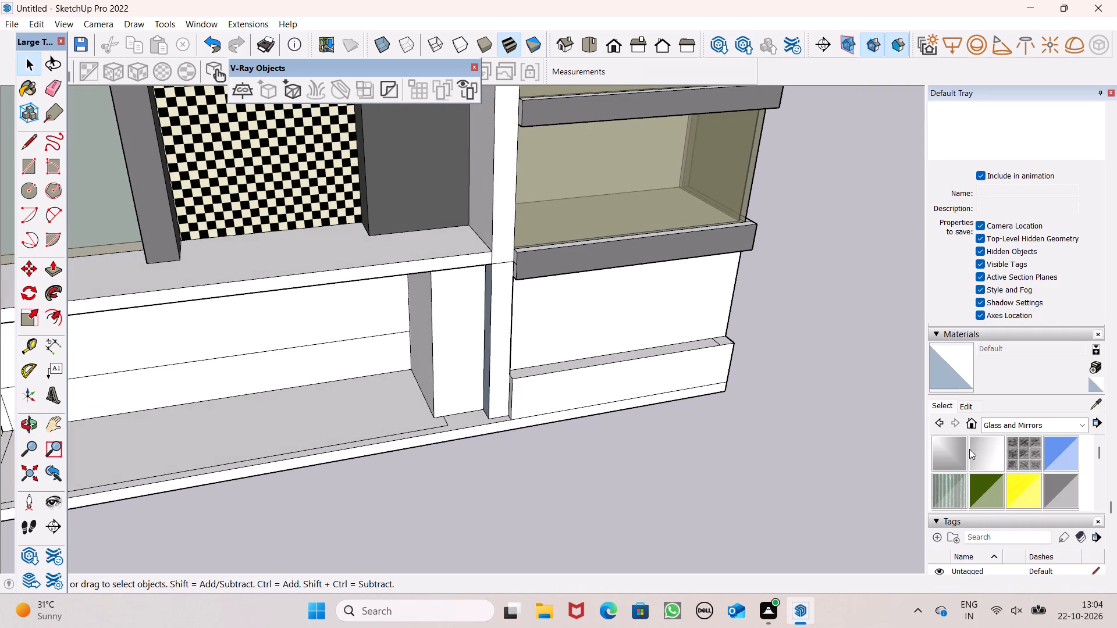
{"action": "left_click", "coordinate": [1064, 500]}
{"action": "scroll", "coordinate": [703, 336], "scroll_direction": "up", "scroll_amount": 4}
{"action": "left_click", "coordinate": [656, 304]}
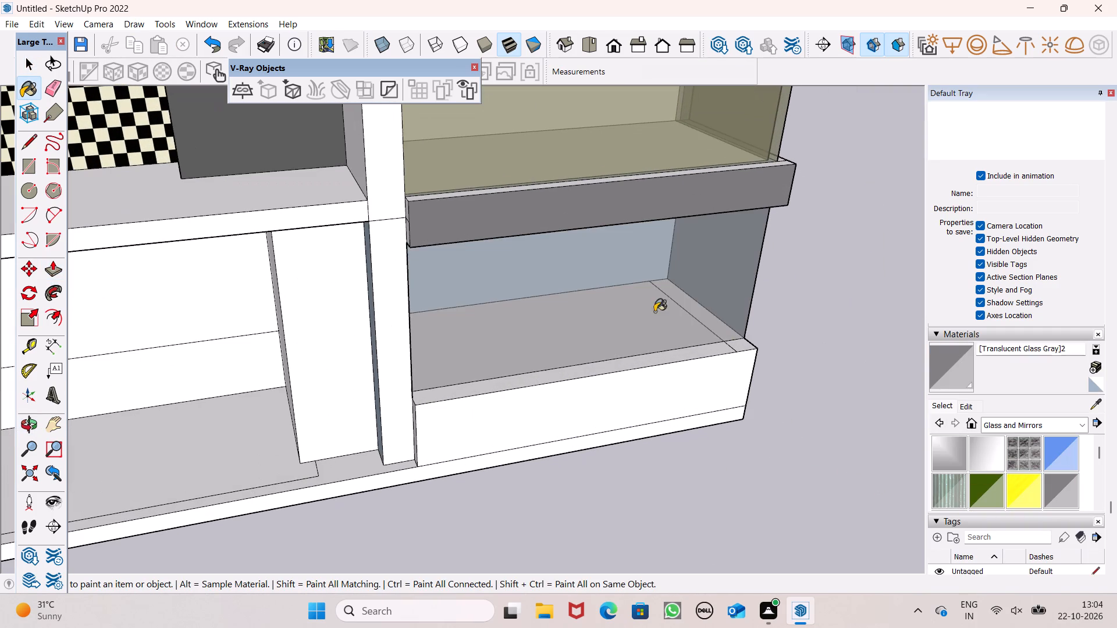
Tint the ground-floor panel's grey glass material olive by setting its colour to RGB 128, 128, 74.
{"action": "middle_click_drag", "start_coordinate": [762, 366], "coordinate": [569, 254]}
{"action": "scroll", "coordinate": [582, 266], "scroll_direction": "up", "scroll_amount": 1}
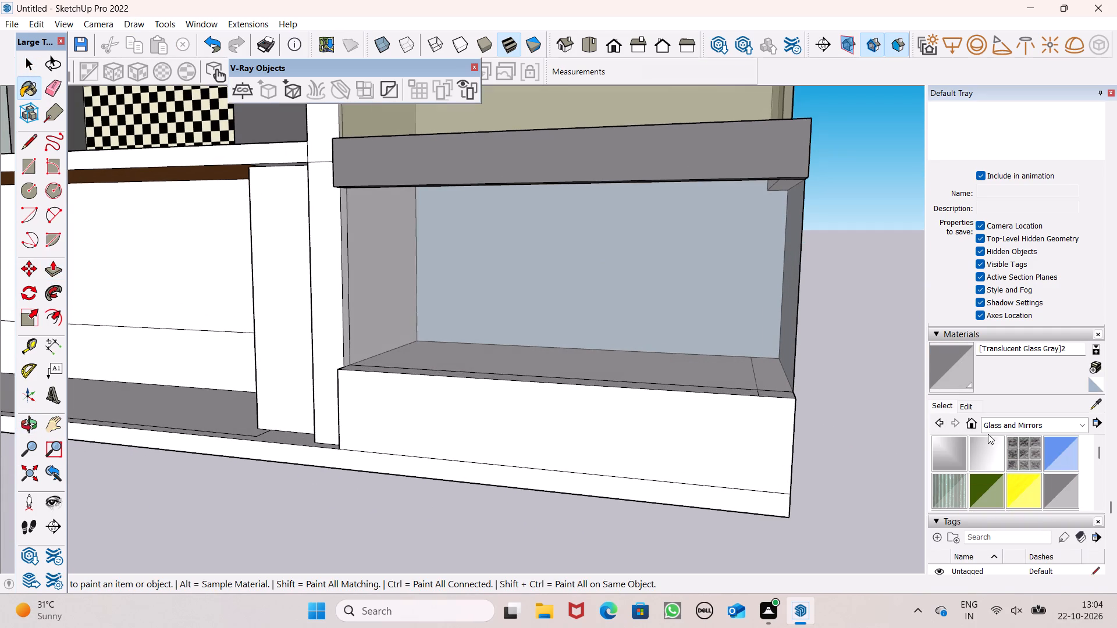
{"action": "left_click", "coordinate": [959, 404]}
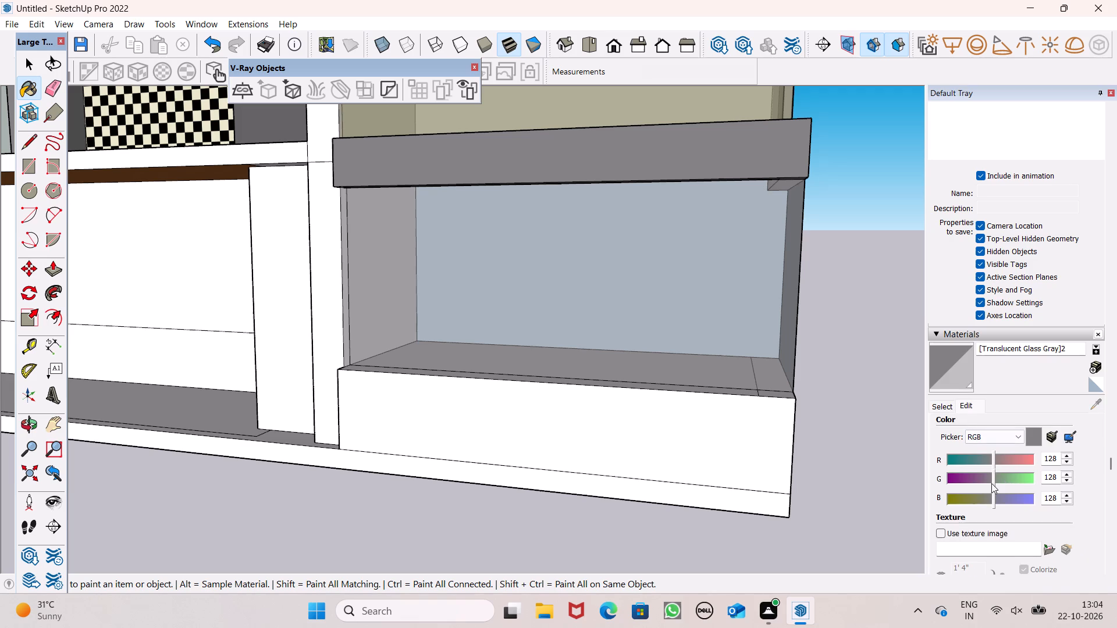
{"action": "left_click_drag", "start_coordinate": [990, 496], "coordinate": [983, 498]}
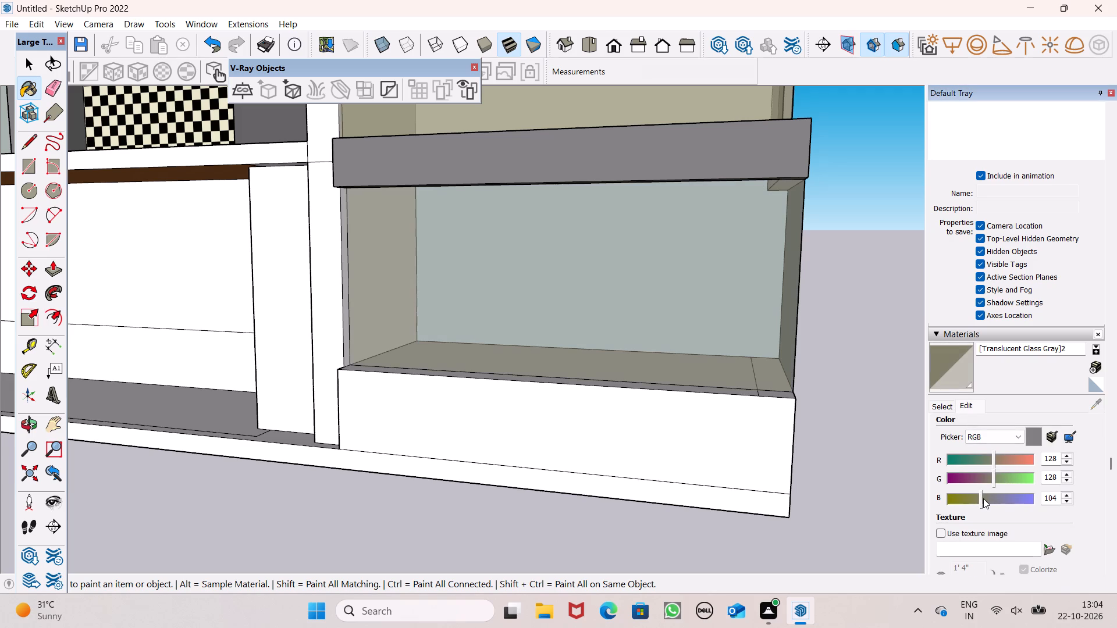
{"action": "scroll", "coordinate": [726, 412], "scroll_direction": "down", "scroll_amount": 6}
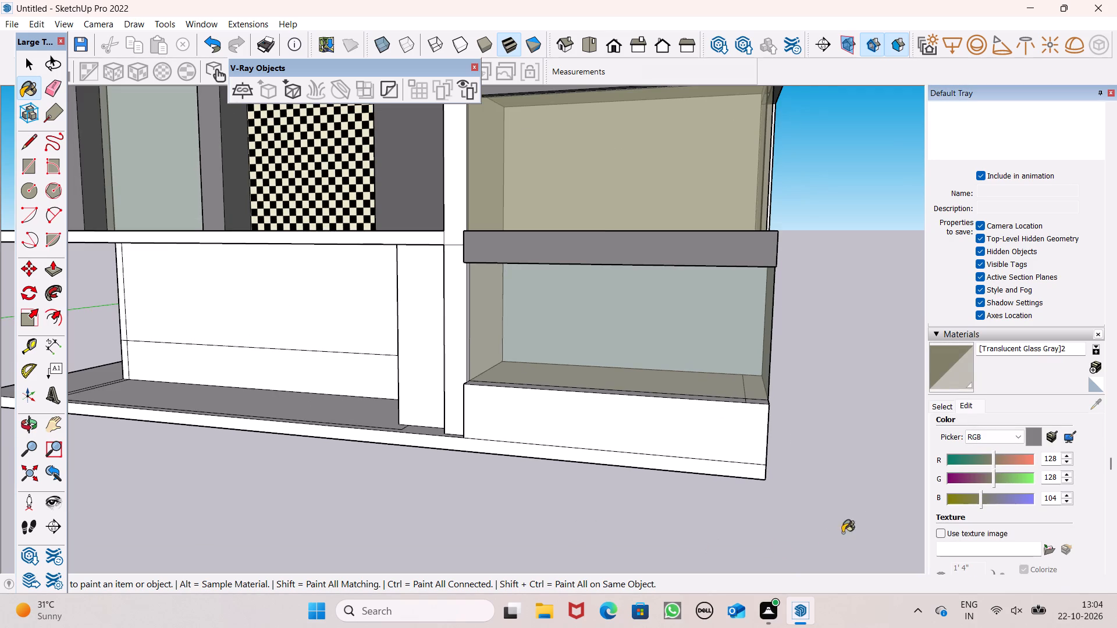
{"action": "left_click", "coordinate": [977, 501]}
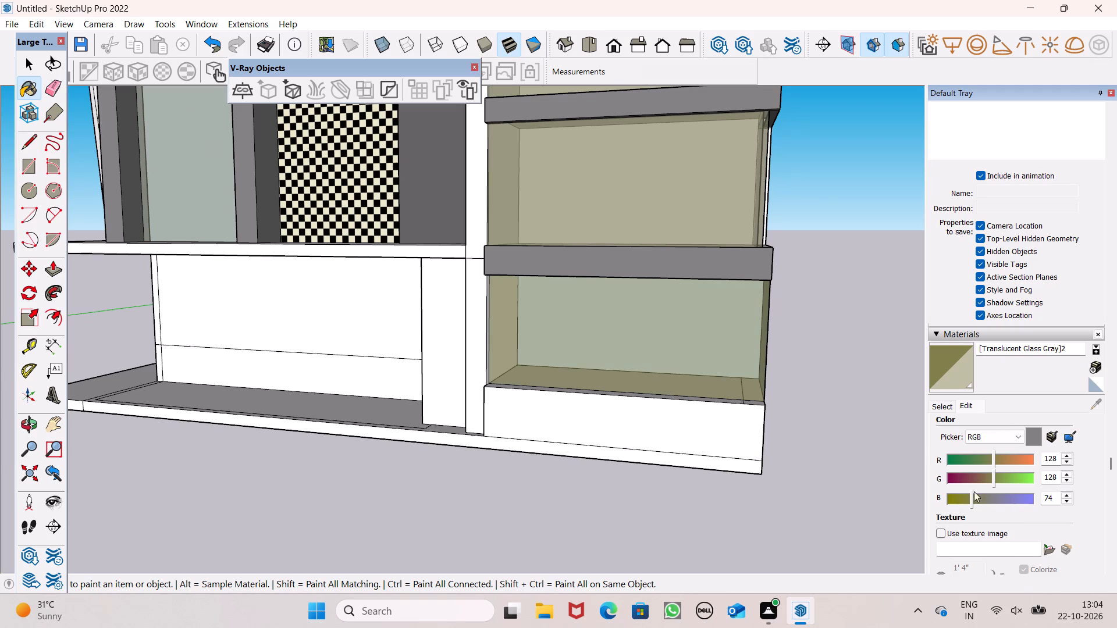
Paint the side face of the ground-floor corner panel with the same olive-tinted translucent glass.
{"action": "scroll", "coordinate": [279, 380], "scroll_direction": "down", "scroll_amount": 4}
{"action": "middle_click_drag", "start_coordinate": [316, 417], "coordinate": [218, 402]}
{"action": "scroll", "coordinate": [362, 377], "scroll_direction": "up", "scroll_amount": 4}
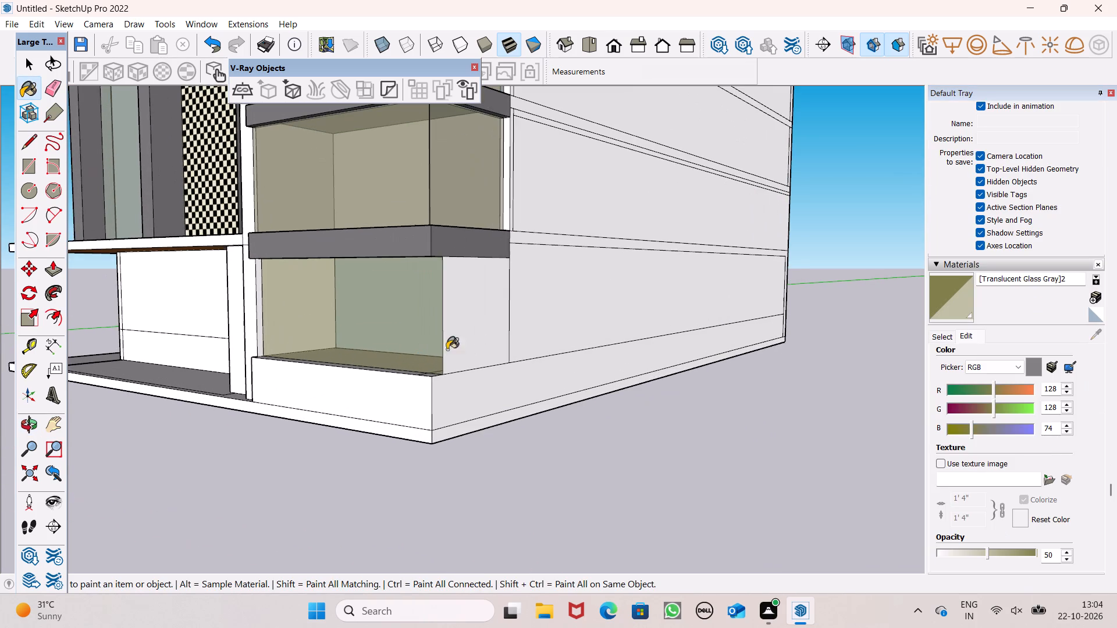
{"action": "left_click", "coordinate": [474, 340]}
{"action": "key", "text": "space"}
Paint the tall front panel between the two grey vertical fins with Translucent Glass Blue.
{"action": "scroll", "coordinate": [490, 347], "scroll_direction": "down", "scroll_amount": 4}
{"action": "middle_click_drag", "start_coordinate": [489, 361], "coordinate": [742, 362]}
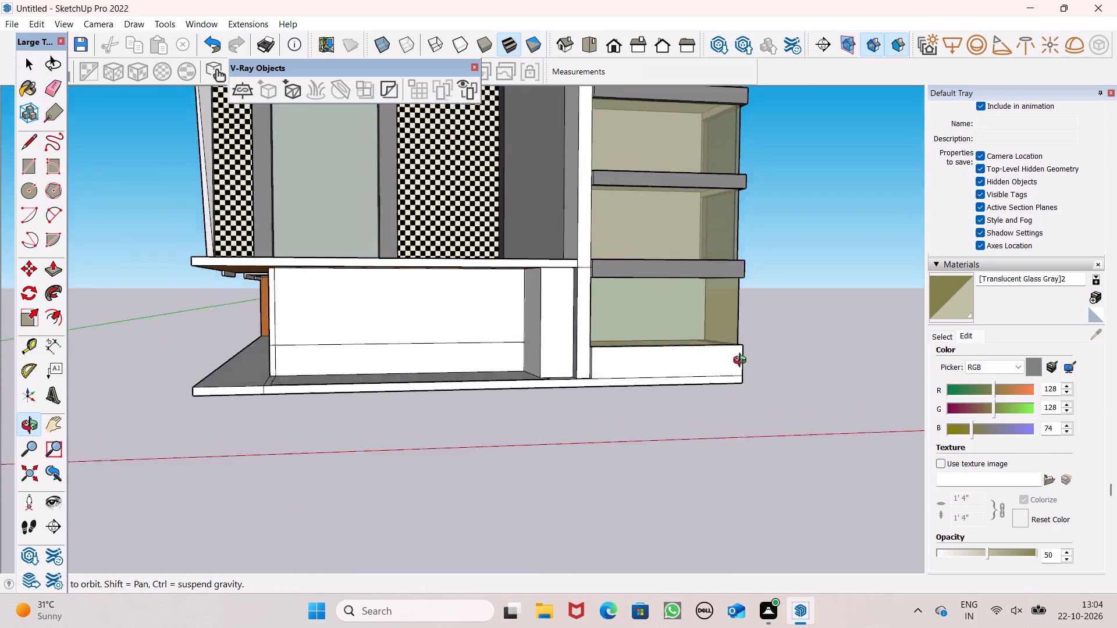
{"action": "middle_click_drag", "start_coordinate": [742, 362], "coordinate": [714, 391]}
{"action": "scroll", "coordinate": [536, 341], "scroll_direction": "down", "scroll_amount": 6}
{"action": "middle_click_drag", "start_coordinate": [553, 356], "coordinate": [508, 337]}
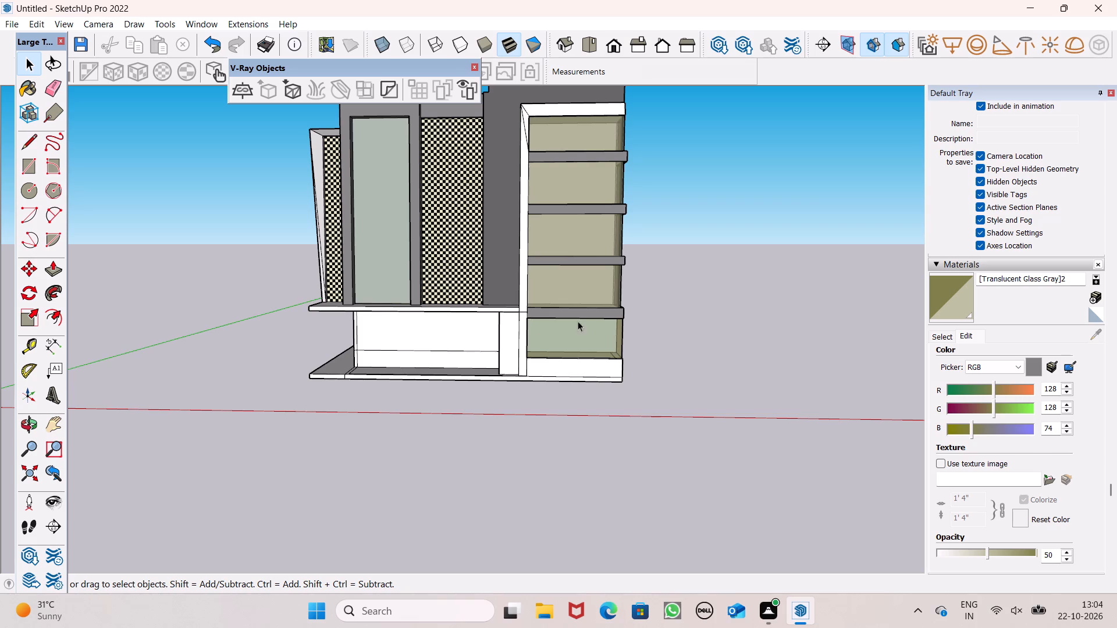
{"action": "scroll", "coordinate": [536, 326], "scroll_direction": "down", "scroll_amount": 2}
{"action": "middle_click_drag", "start_coordinate": [536, 332], "coordinate": [600, 361]}
{"action": "scroll", "coordinate": [497, 311], "scroll_direction": "up", "scroll_amount": 2}
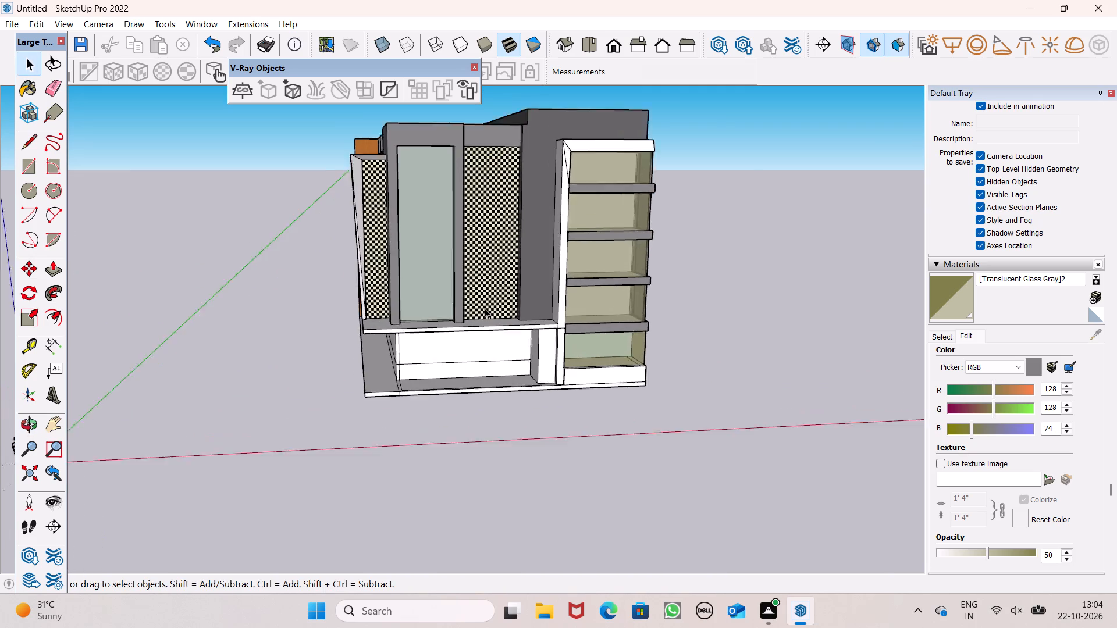
{"action": "scroll", "coordinate": [485, 308], "scroll_direction": "up", "scroll_amount": 3}
{"action": "left_click", "coordinate": [405, 288]}
{"action": "scroll", "coordinate": [405, 288], "scroll_direction": "down", "scroll_amount": 2}
{"action": "middle_click_drag", "start_coordinate": [462, 333], "coordinate": [531, 383]}
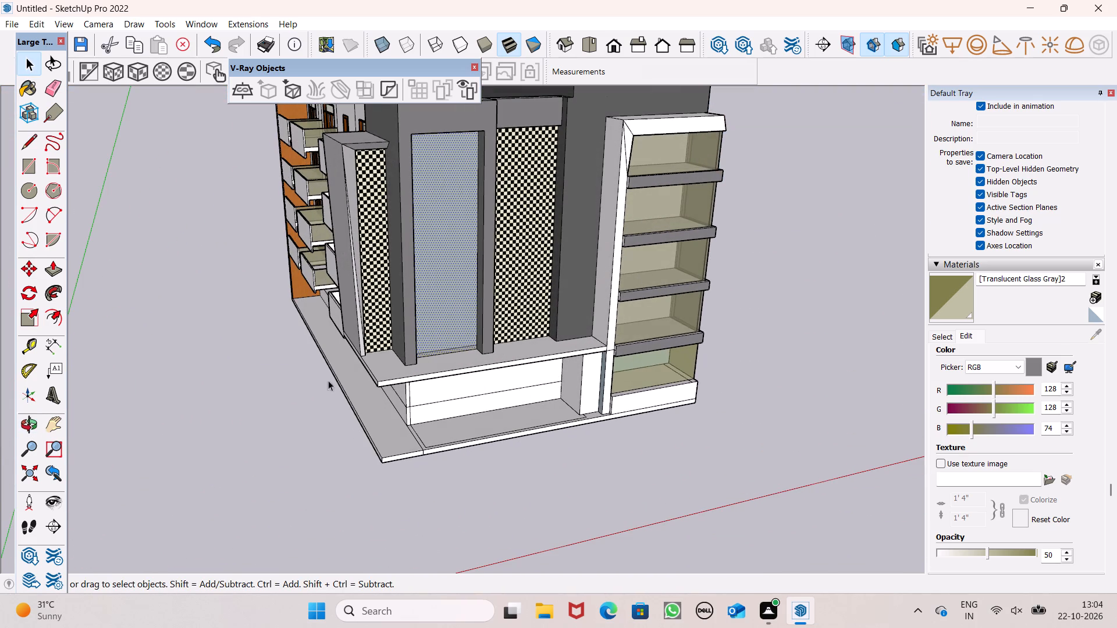
{"action": "left_click", "coordinate": [241, 375]}
{"action": "left_click", "coordinate": [442, 321]}
{"action": "left_click", "coordinate": [940, 338]}
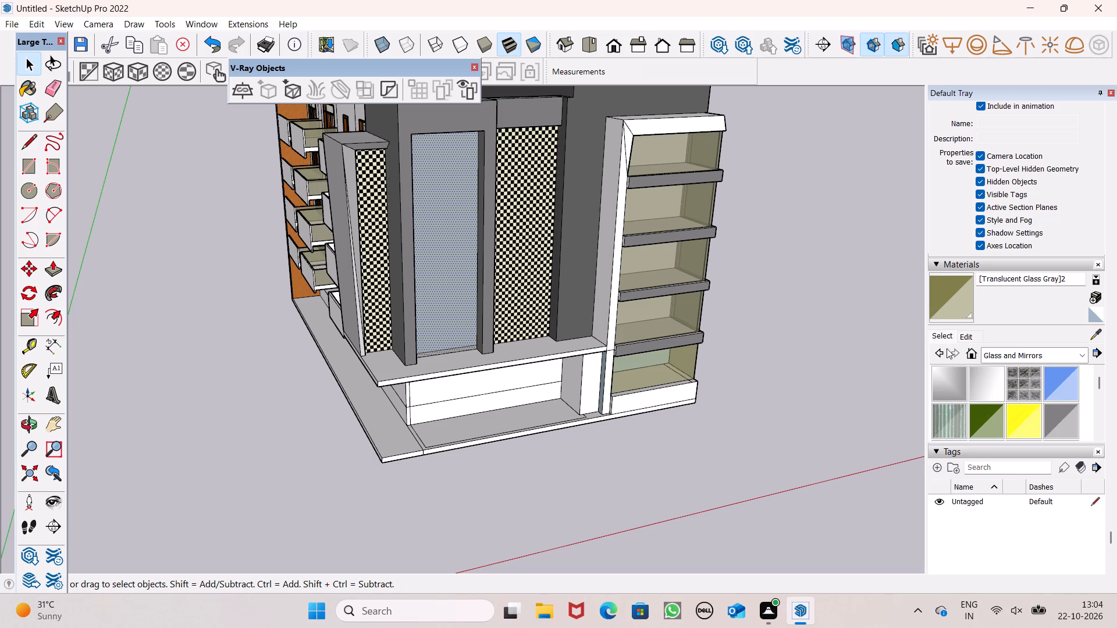
{"action": "left_click", "coordinate": [1048, 394]}
{"action": "scroll", "coordinate": [564, 321], "scroll_direction": "up", "scroll_amount": 1}
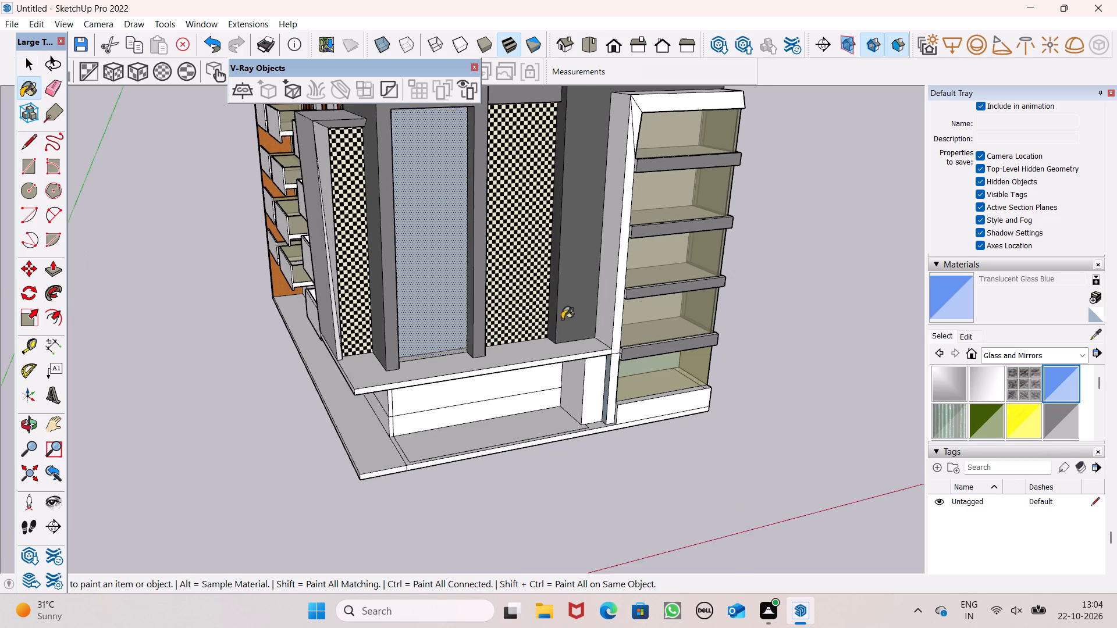
{"action": "scroll", "coordinate": [562, 319], "scroll_direction": "up", "scroll_amount": 1}
{"action": "left_click", "coordinate": [394, 280]}
Recolour the tall panel's Translucent Glass Blue material to amber, RGB 208, 160, 6, keeping 50 opacity.
{"action": "scroll", "coordinate": [389, 327], "scroll_direction": "down", "scroll_amount": 4}
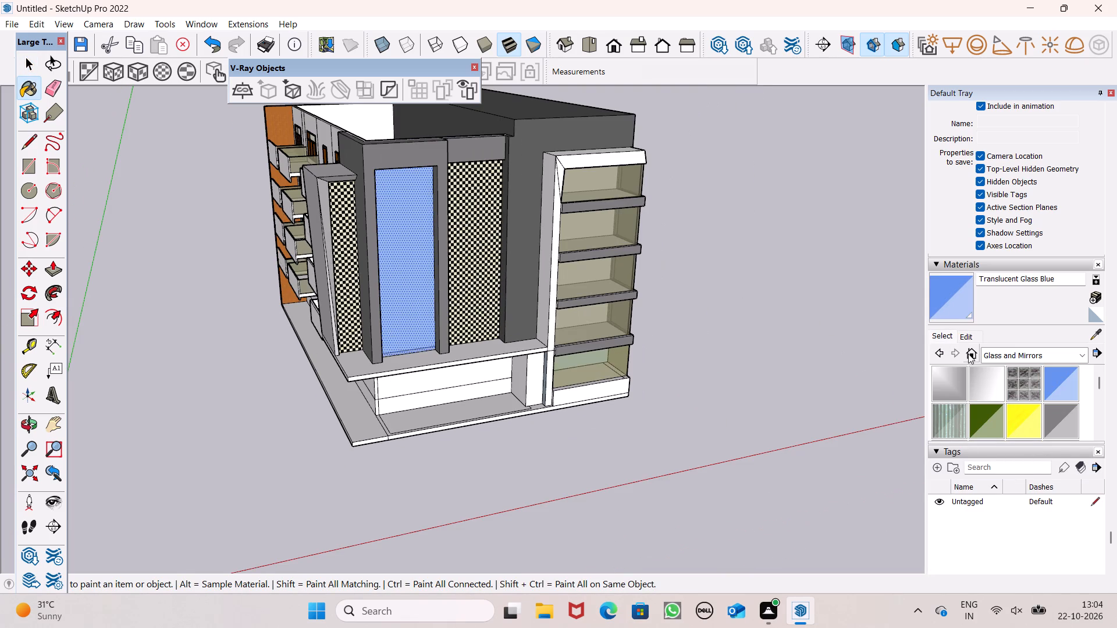
{"action": "left_click", "coordinate": [962, 333]}
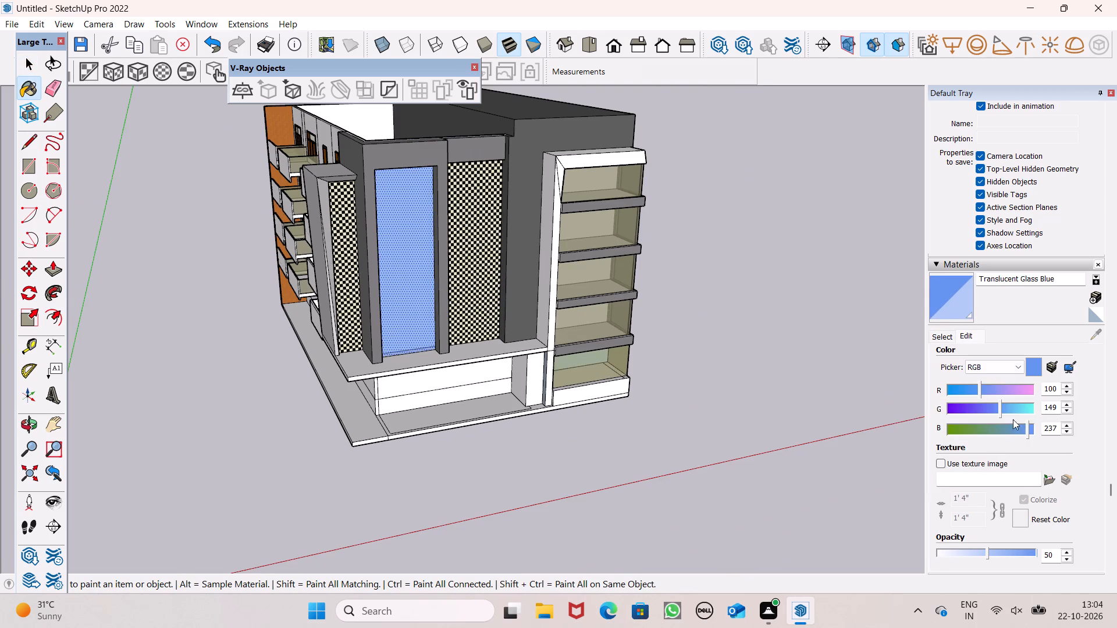
{"action": "left_click_drag", "start_coordinate": [1001, 429], "coordinate": [963, 438]}
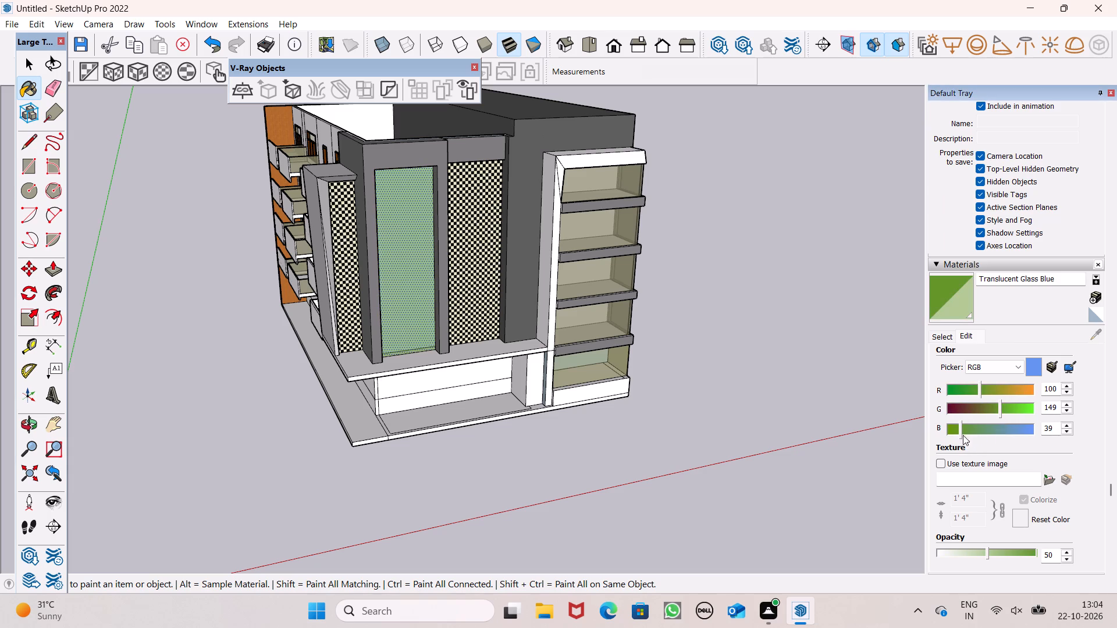
{"action": "left_click_drag", "start_coordinate": [1002, 384], "coordinate": [1008, 389]}
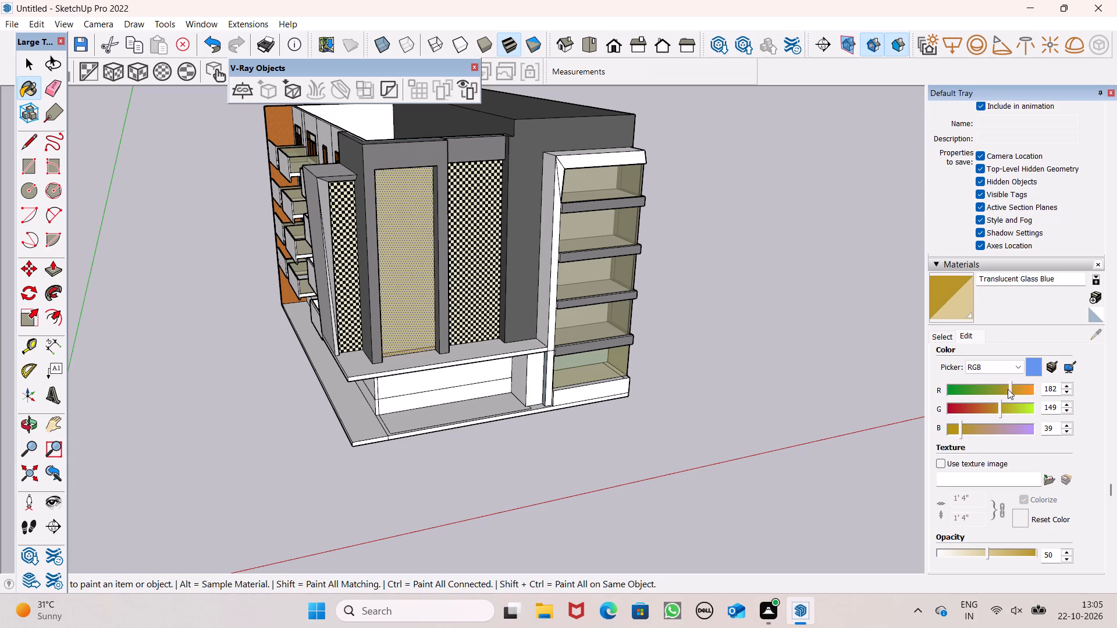
{"action": "left_click_drag", "start_coordinate": [1008, 389], "coordinate": [1017, 391]}
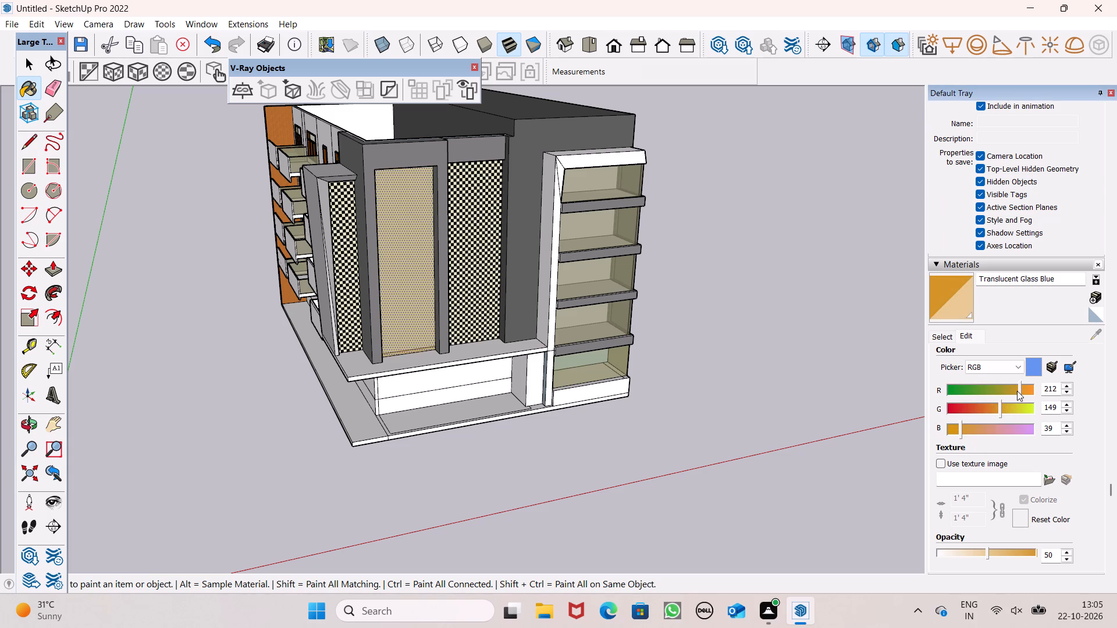
{"action": "left_click_drag", "start_coordinate": [1017, 391], "coordinate": [1022, 391]}
{"action": "scroll", "coordinate": [1027, 411], "scroll_direction": "up", "scroll_amount": 2}
{"action": "left_click_drag", "start_coordinate": [1009, 411], "coordinate": [1013, 409]}
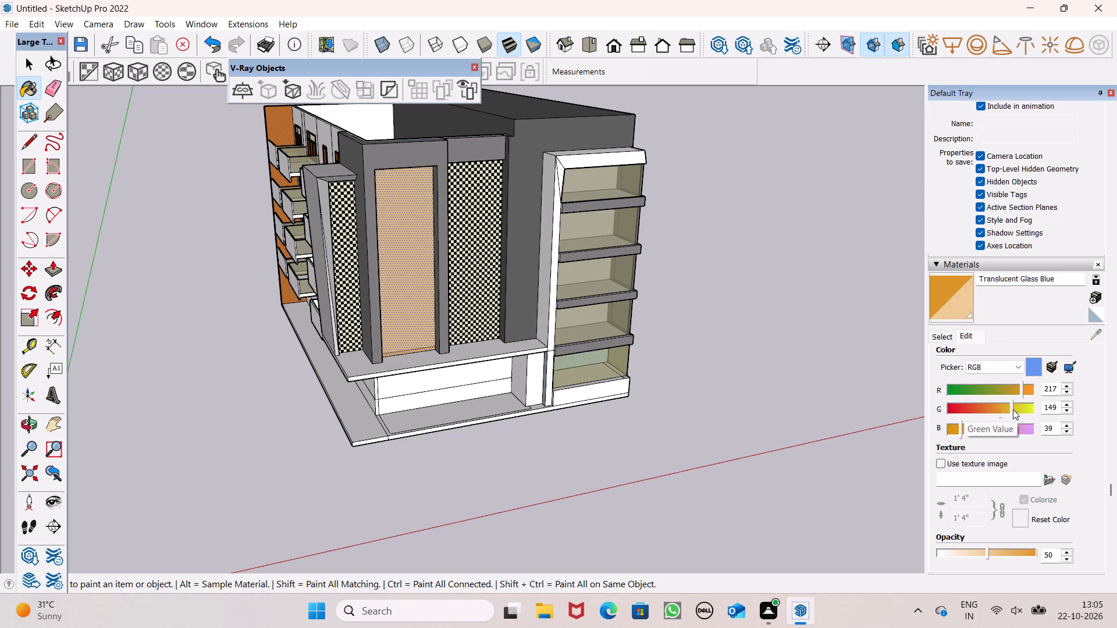
{"action": "left_click_drag", "start_coordinate": [1013, 409], "coordinate": [1028, 406]}
{"action": "left_click_drag", "start_coordinate": [1018, 409], "coordinate": [1002, 415]}
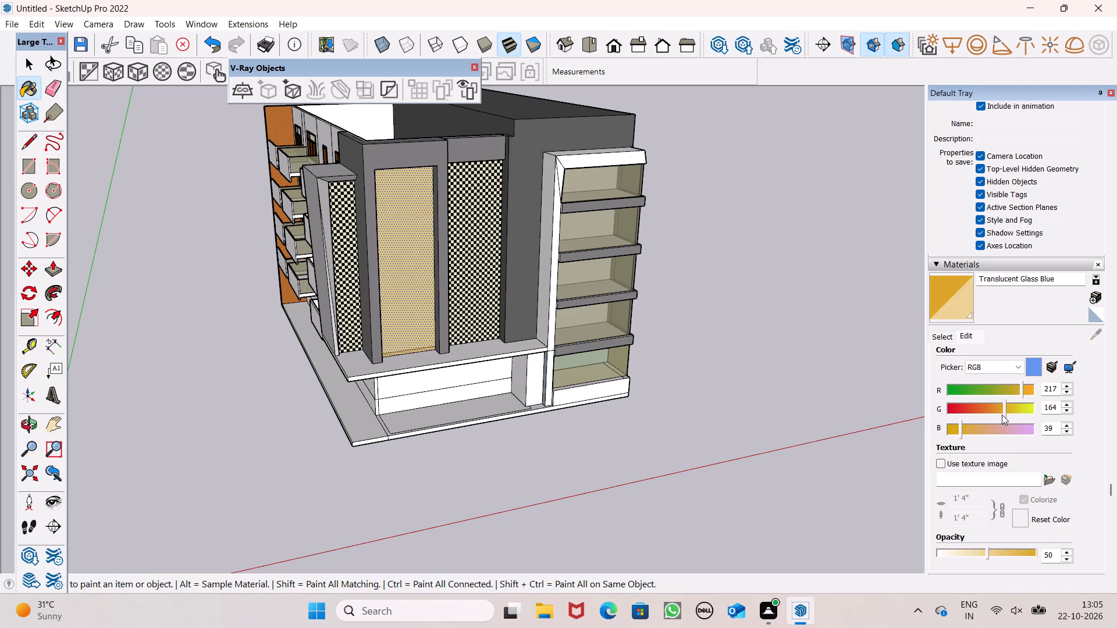
{"action": "left_click_drag", "start_coordinate": [1002, 415], "coordinate": [991, 418]}
{"action": "left_click_drag", "start_coordinate": [970, 433], "coordinate": [969, 432]}
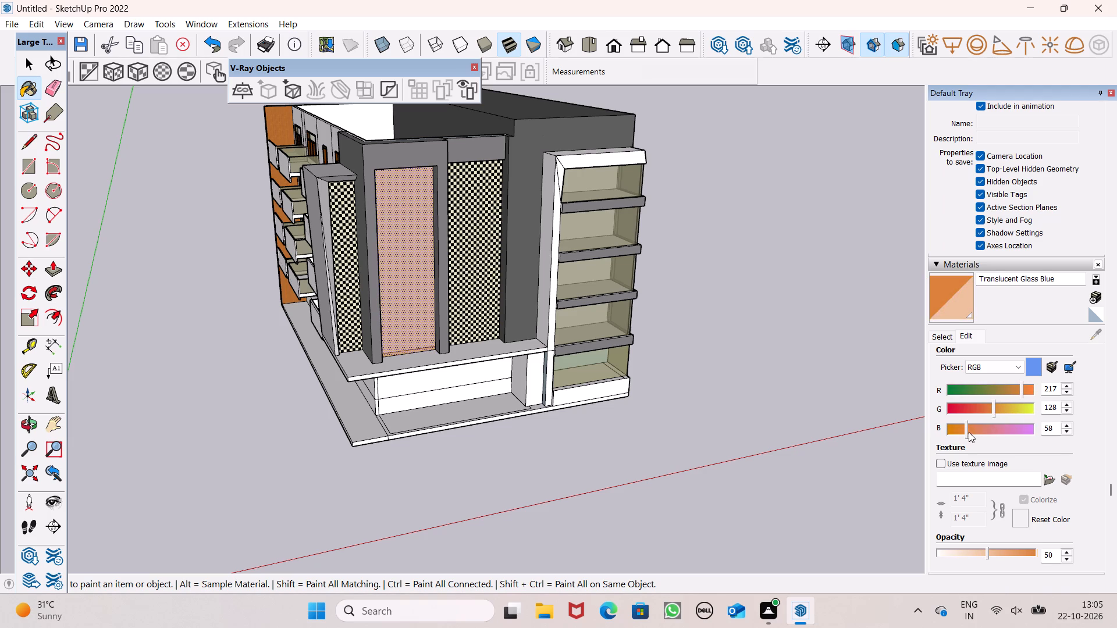
{"action": "left_click_drag", "start_coordinate": [969, 432], "coordinate": [952, 433]}
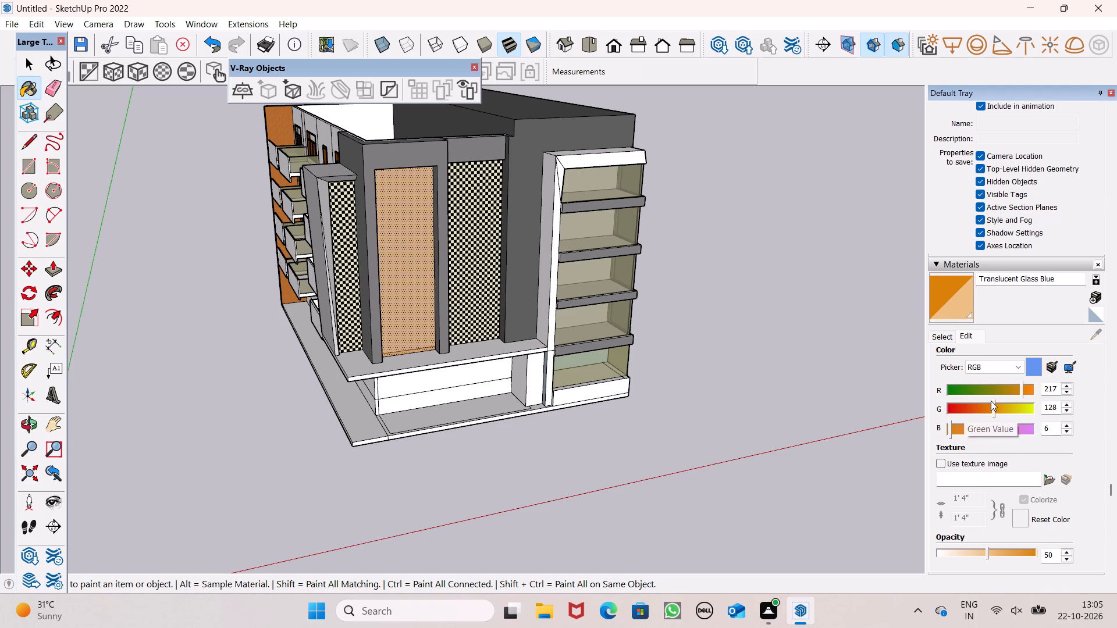
{"action": "left_click_drag", "start_coordinate": [991, 401], "coordinate": [1001, 398]}
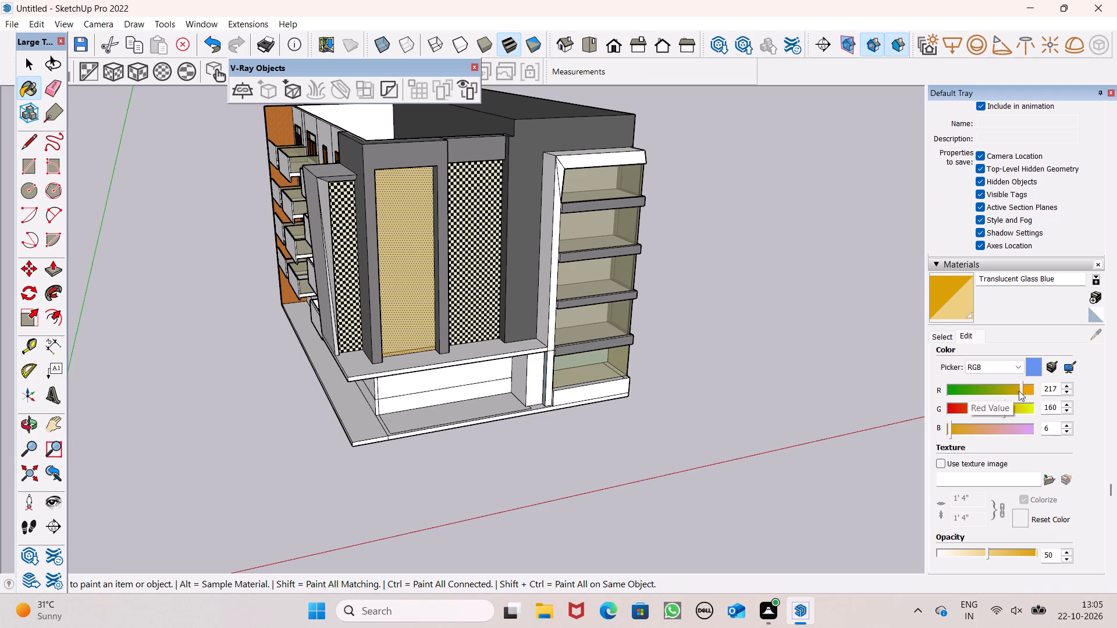
{"action": "left_click_drag", "start_coordinate": [1023, 391], "coordinate": [1016, 394]}
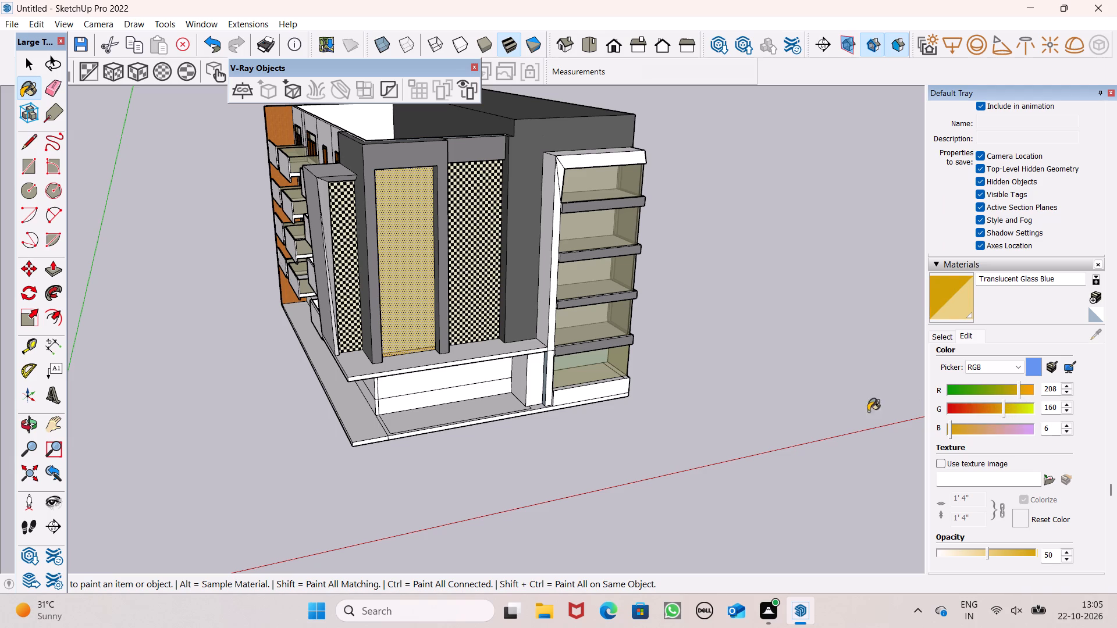
{"action": "key", "text": "space"}
{"action": "left_click", "coordinate": [712, 391]}
Clear the selection and examine the amber glass panel up close and within the whole building's facade.
{"action": "scroll", "coordinate": [402, 352], "scroll_direction": "up", "scroll_amount": 7}
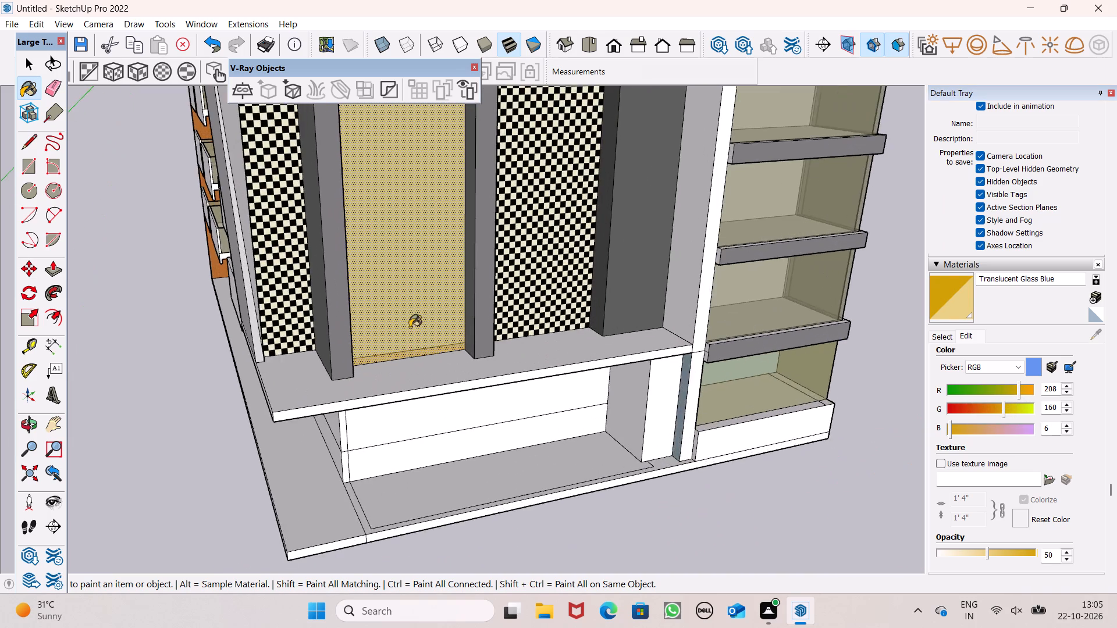
{"action": "middle_click_drag", "start_coordinate": [433, 357], "coordinate": [323, 286]}
{"action": "scroll", "coordinate": [408, 337], "scroll_direction": "down", "scroll_amount": 3}
{"action": "scroll", "coordinate": [319, 227], "scroll_direction": "up", "scroll_amount": 4}
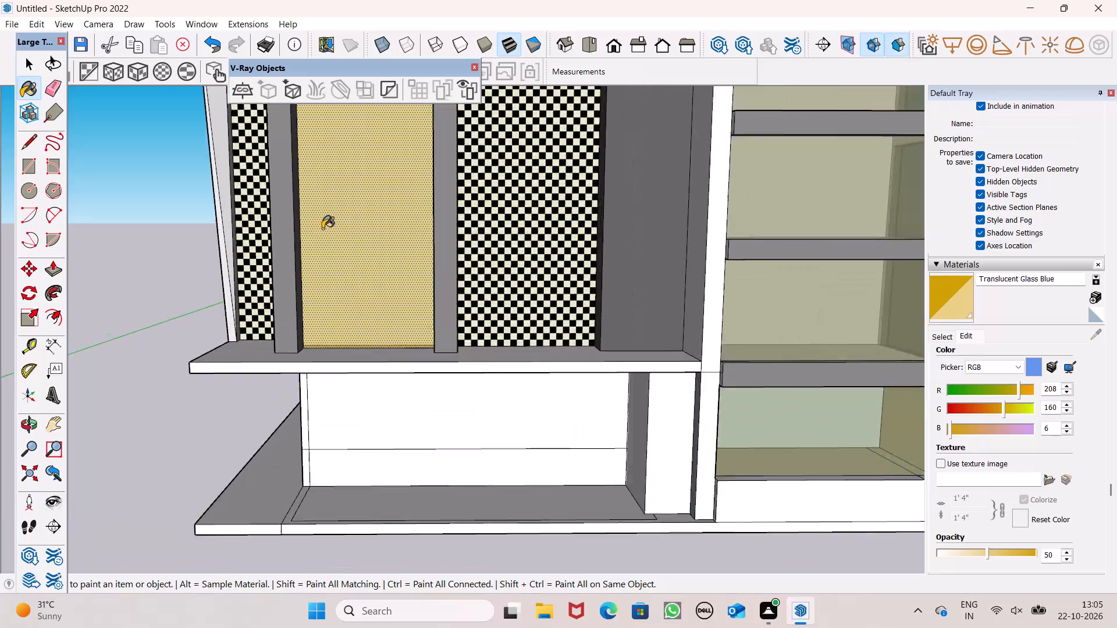
{"action": "scroll", "coordinate": [322, 229], "scroll_direction": "up", "scroll_amount": 3}
{"action": "scroll", "coordinate": [371, 284], "scroll_direction": "up", "scroll_amount": 15}
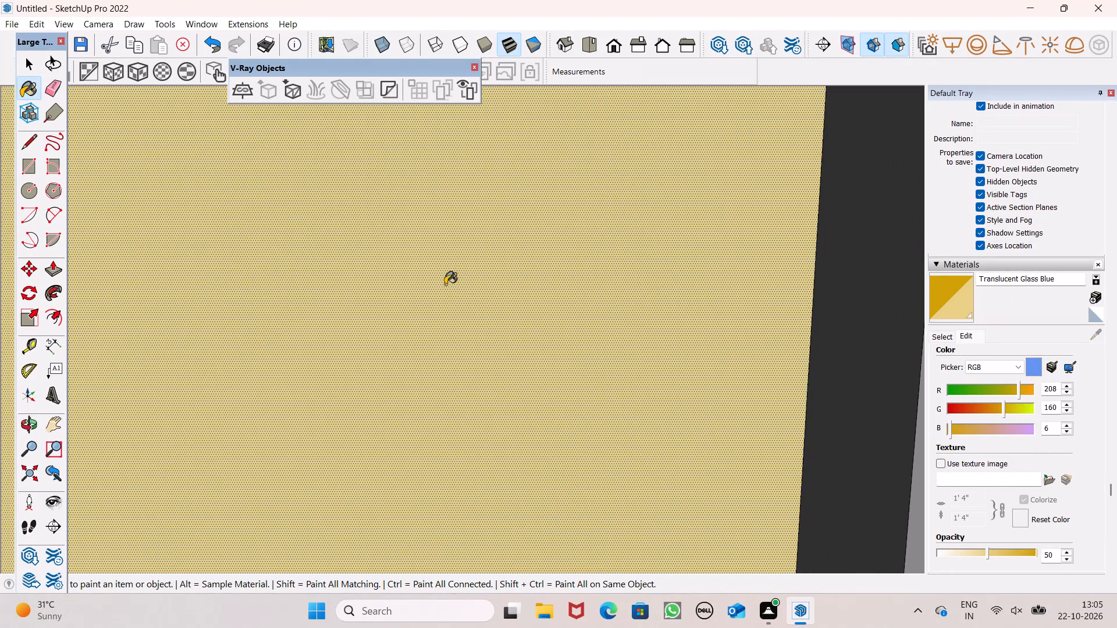
{"action": "scroll", "coordinate": [418, 368], "scroll_direction": "up", "scroll_amount": 6}
{"action": "scroll", "coordinate": [474, 317], "scroll_direction": "down", "scroll_amount": 7}
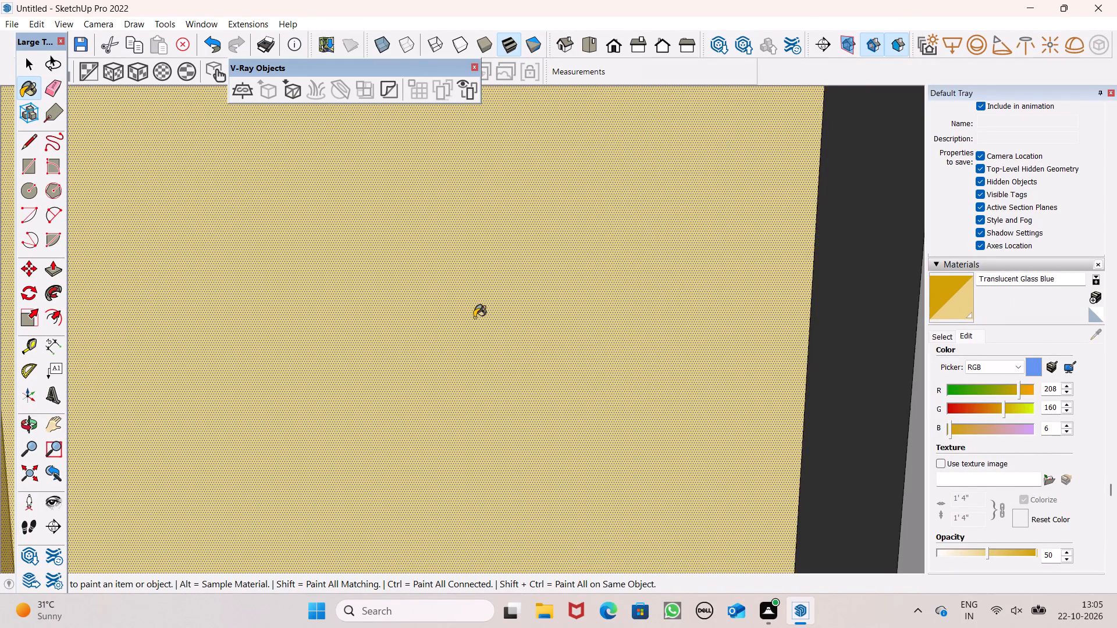
{"action": "scroll", "coordinate": [515, 340], "scroll_direction": "down", "scroll_amount": 20}
{"action": "scroll", "coordinate": [515, 340], "scroll_direction": "down", "scroll_amount": 5}
{"action": "double_click", "coordinate": [247, 304]}
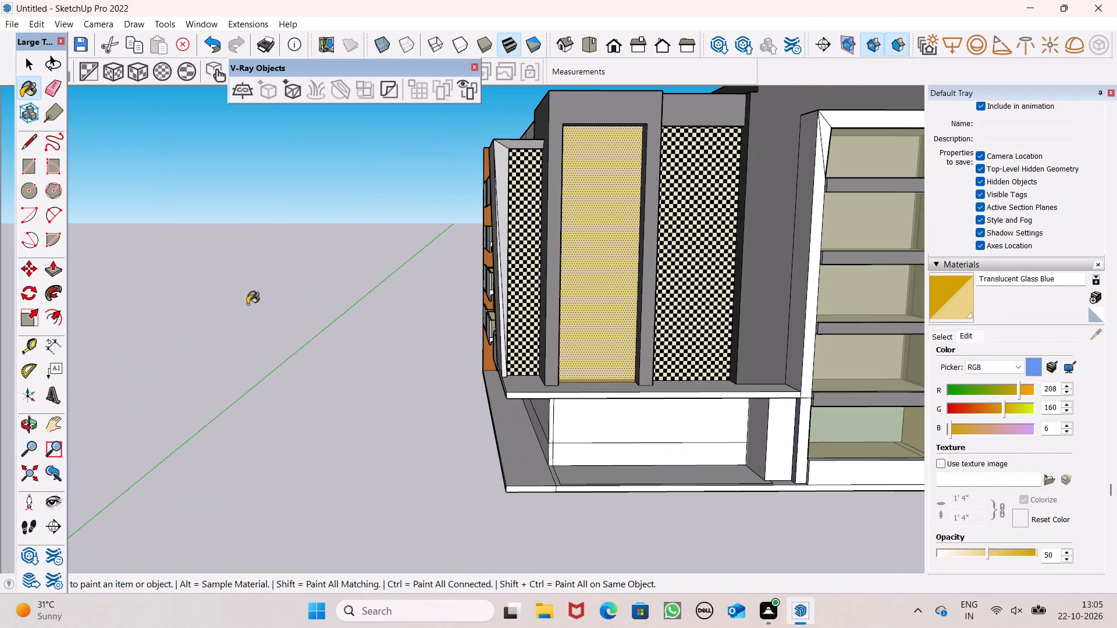
{"action": "key", "text": "space"}
{"action": "key", "text": "space"}
{"action": "key", "text": "space"}
{"action": "left_click", "coordinate": [326, 324]}
{"action": "left_click", "coordinate": [374, 322]}
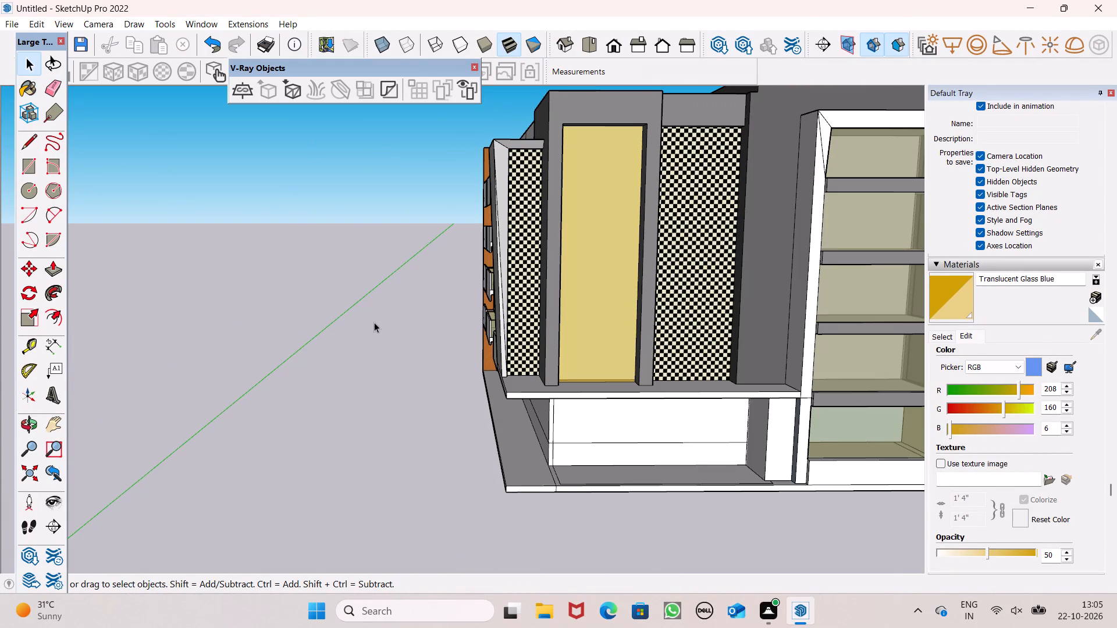
{"action": "scroll", "coordinate": [617, 317], "scroll_direction": "up", "scroll_amount": 13}
{"action": "scroll", "coordinate": [631, 361], "scroll_direction": "up", "scroll_amount": 8}
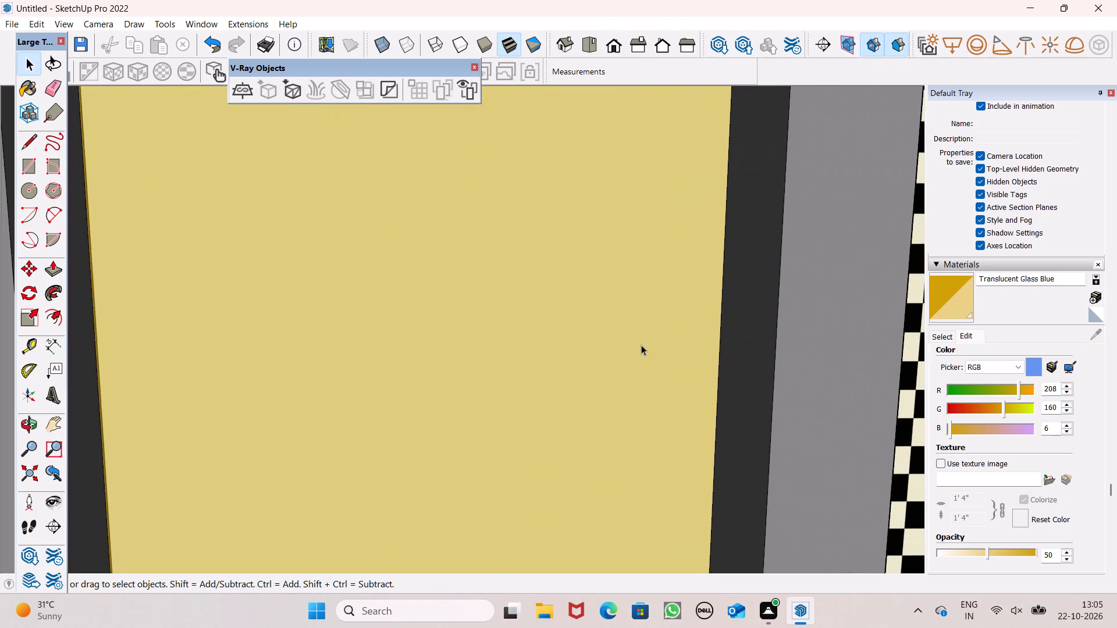
{"action": "scroll", "coordinate": [641, 345], "scroll_direction": "up", "scroll_amount": 4}
{"action": "scroll", "coordinate": [650, 298], "scroll_direction": "down", "scroll_amount": 20}
{"action": "scroll", "coordinate": [650, 298], "scroll_direction": "down", "scroll_amount": 14}
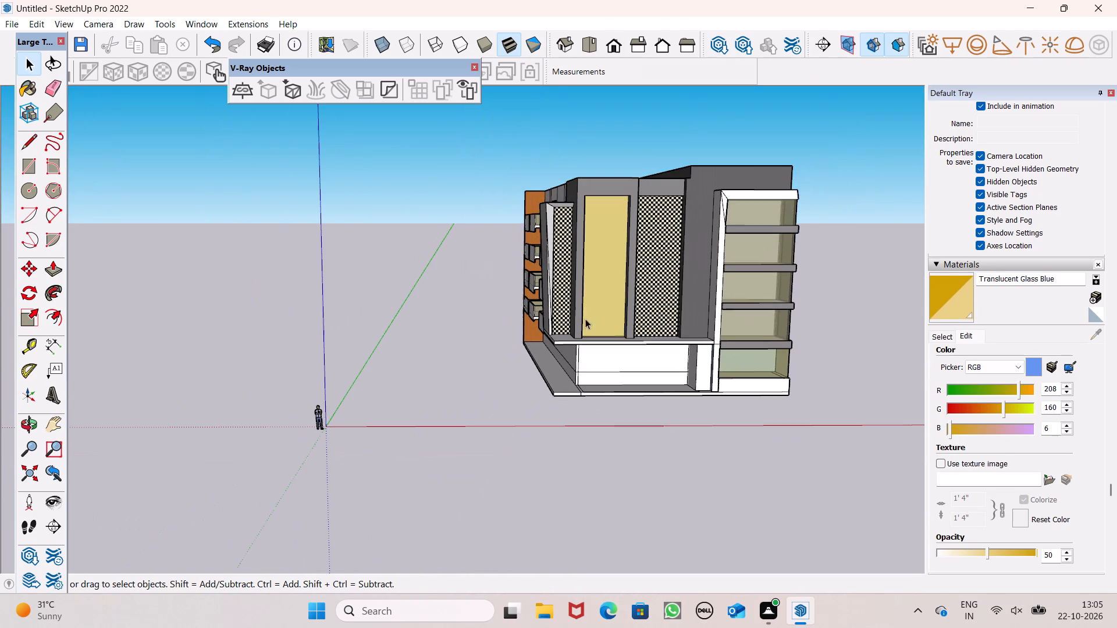
{"action": "scroll", "coordinate": [571, 326], "scroll_direction": "down", "scroll_amount": 4}
{"action": "middle_click_drag", "start_coordinate": [625, 349], "coordinate": [784, 372]}
{"action": "scroll", "coordinate": [535, 363], "scroll_direction": "up", "scroll_amount": 2}
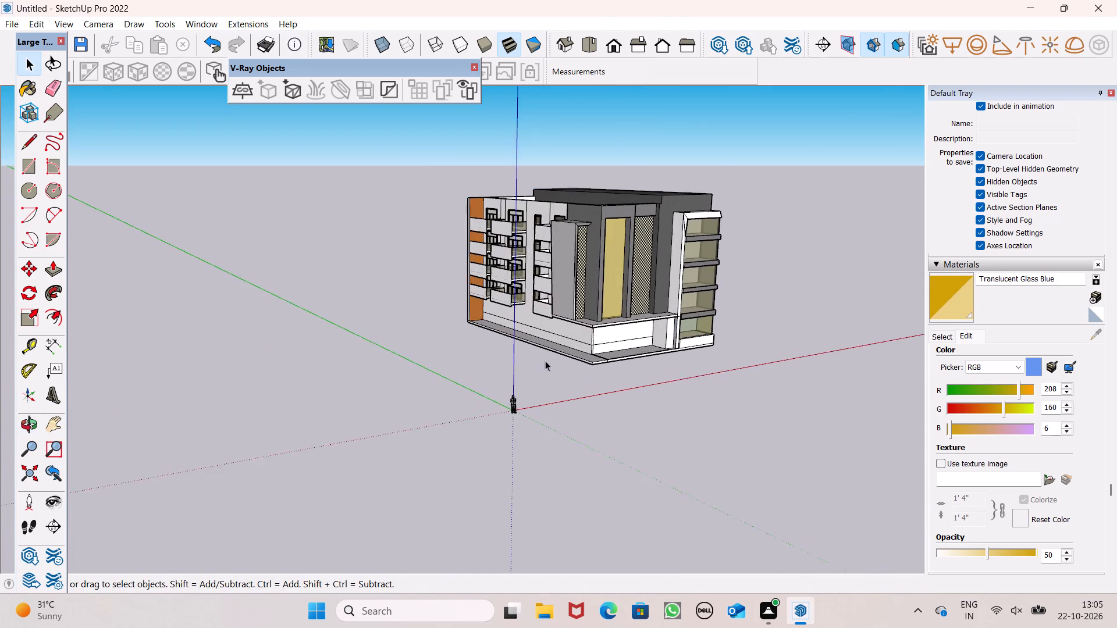
Examine the open ground-floor front recess beneath the checkered and amber facade panels, including its floor slab edge.
{"action": "scroll", "coordinate": [545, 361], "scroll_direction": "up", "scroll_amount": 2}
{"action": "middle_click_drag", "start_coordinate": [532, 419], "coordinate": [399, 443]}
{"action": "middle_click", "coordinate": [399, 443]}
{"action": "scroll", "coordinate": [535, 387], "scroll_direction": "up", "scroll_amount": 7}
{"action": "scroll", "coordinate": [673, 374], "scroll_direction": "up", "scroll_amount": 5}
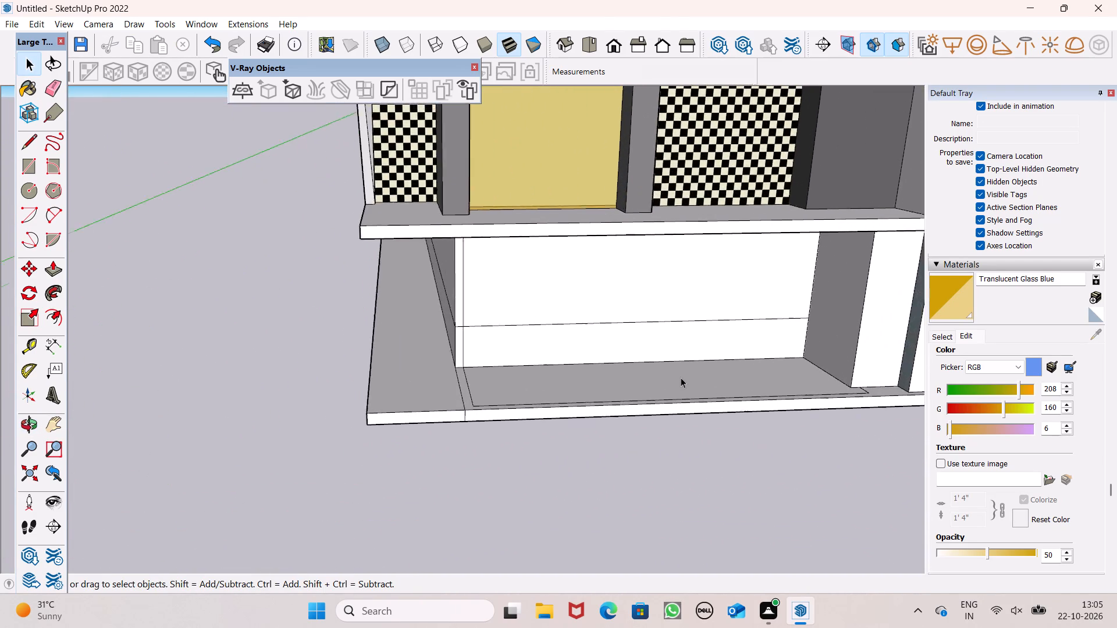
{"action": "scroll", "coordinate": [681, 377], "scroll_direction": "up", "scroll_amount": 2}
{"action": "scroll", "coordinate": [581, 347], "scroll_direction": "down", "scroll_amount": 6}
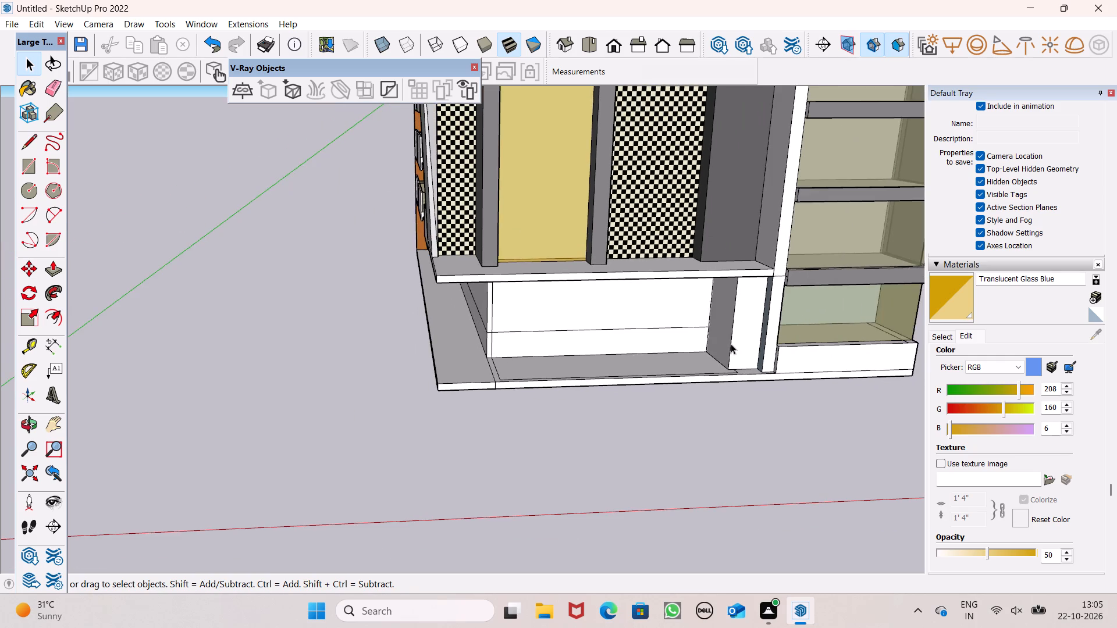
{"action": "scroll", "coordinate": [731, 344], "scroll_direction": "down", "scroll_amount": 2}
{"action": "scroll", "coordinate": [759, 362], "scroll_direction": "up", "scroll_amount": 4}
{"action": "scroll", "coordinate": [447, 421], "scroll_direction": "down", "scroll_amount": 3}
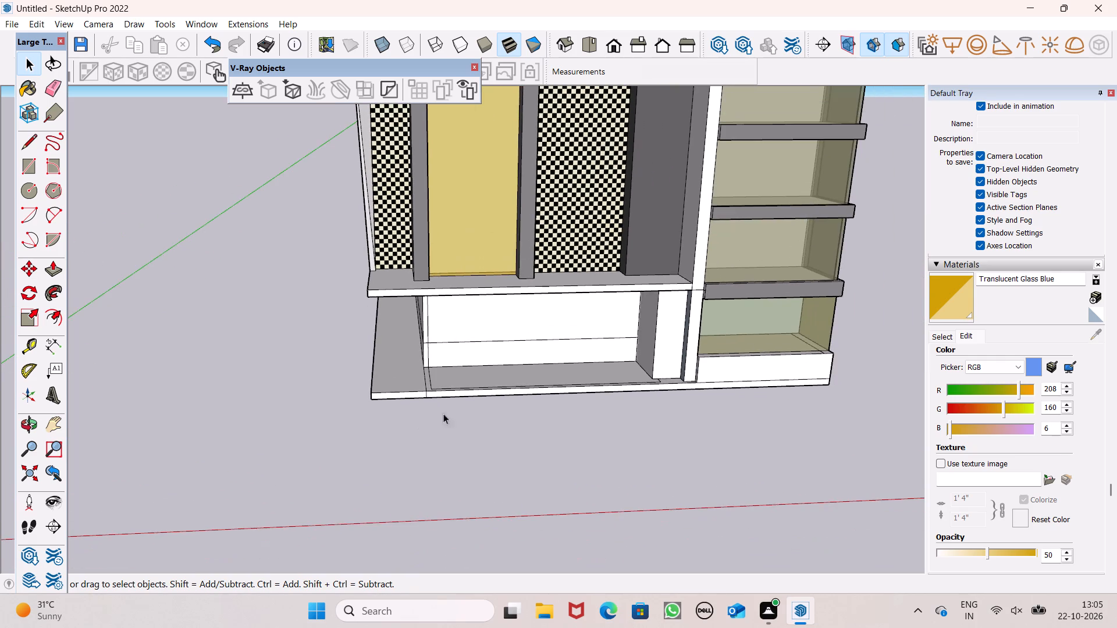
{"action": "scroll", "coordinate": [582, 393], "scroll_direction": "up", "scroll_amount": 4}
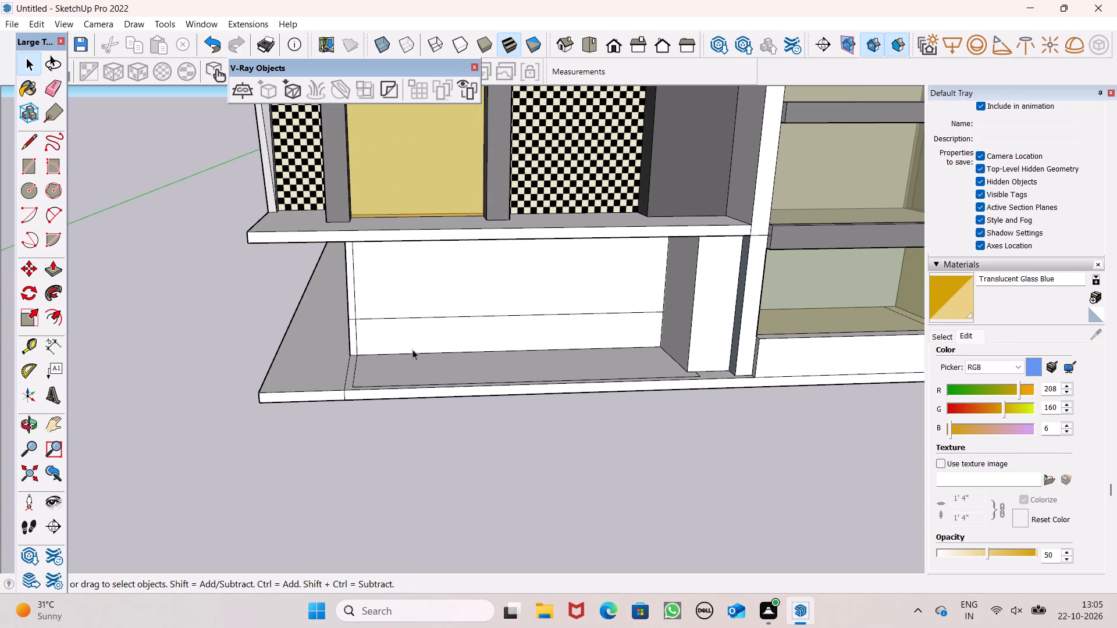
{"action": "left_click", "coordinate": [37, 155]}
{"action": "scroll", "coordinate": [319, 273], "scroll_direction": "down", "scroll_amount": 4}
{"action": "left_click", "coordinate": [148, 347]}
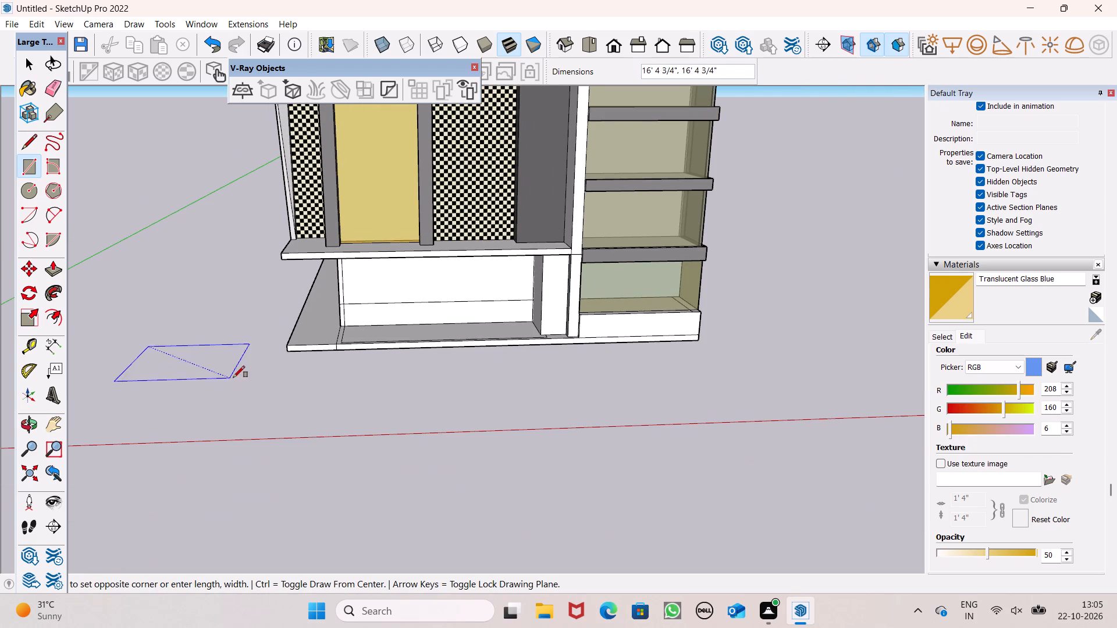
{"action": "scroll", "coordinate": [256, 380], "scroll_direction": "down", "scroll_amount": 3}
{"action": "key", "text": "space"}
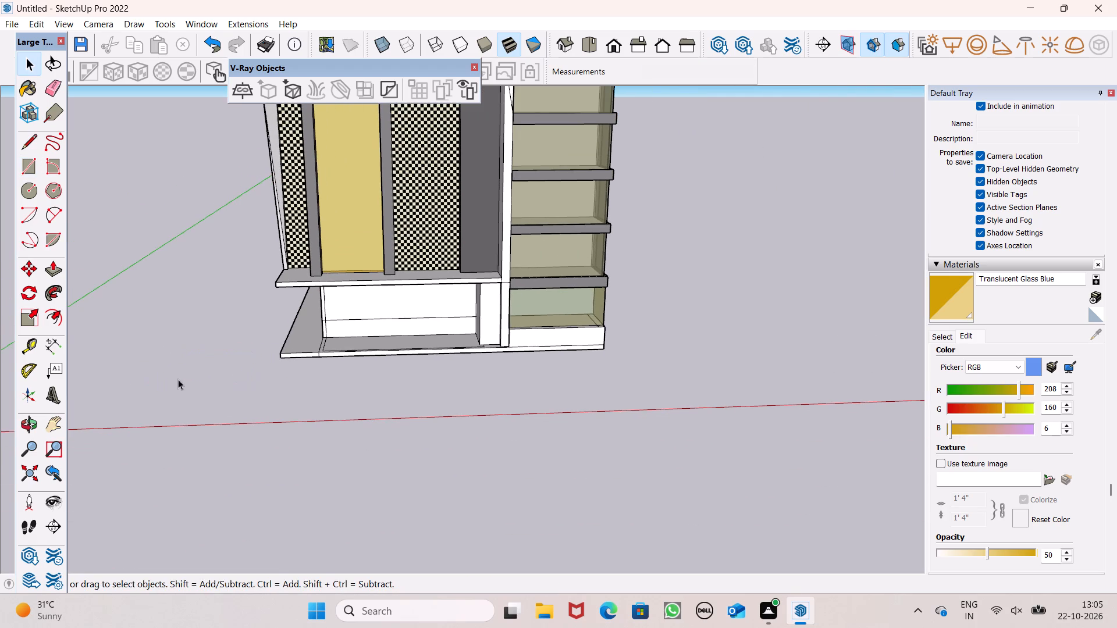
Draw a 7' by 2' rectangle on the open ground beside the building's front.
{"action": "left_click", "coordinate": [34, 168]}
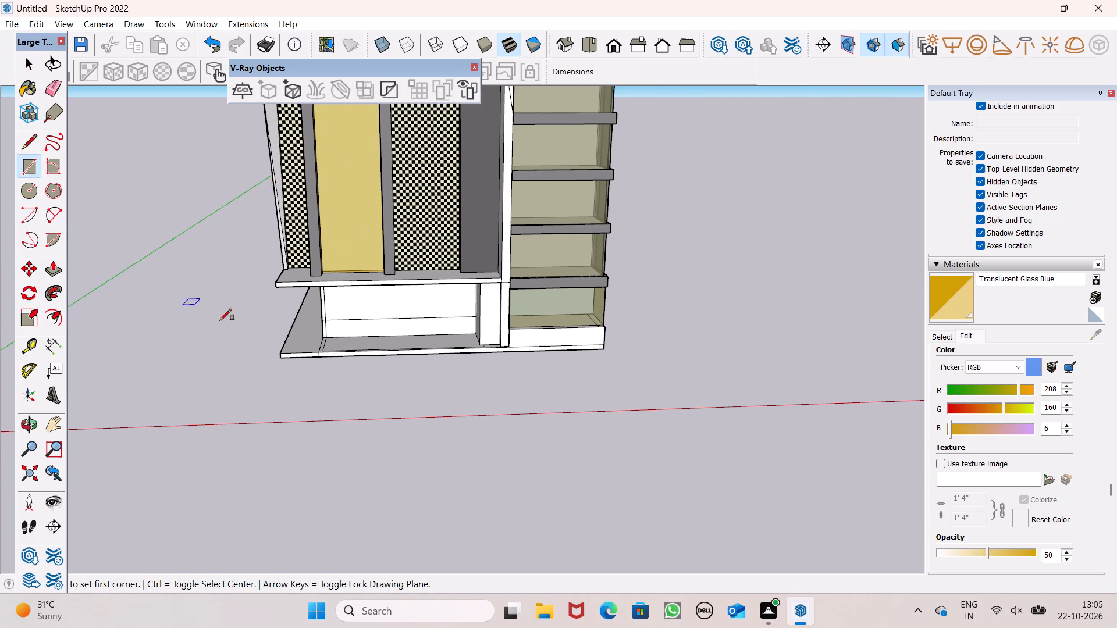
{"action": "scroll", "coordinate": [264, 341], "scroll_direction": "down", "scroll_amount": 2}
{"action": "scroll", "coordinate": [102, 354], "scroll_direction": "up", "scroll_amount": 4}
{"action": "left_click", "coordinate": [91, 356]}
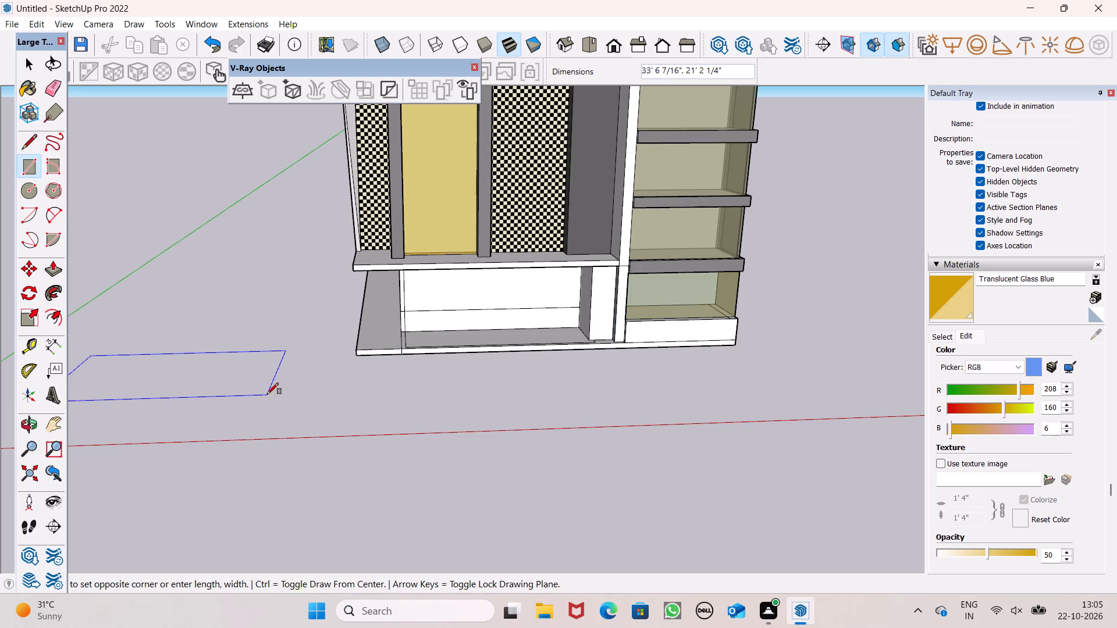
{"action": "type", "text": "7'"}
{"action": "key", "text": "comma"}
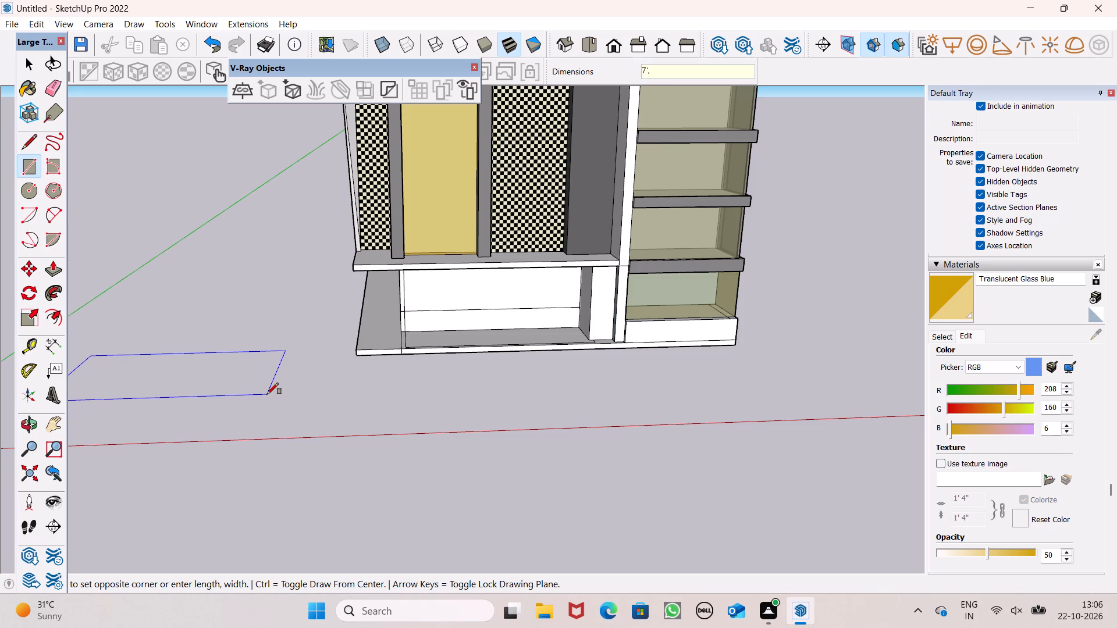
{"action": "type", "text": "2'"}
{"action": "key", "text": "Return"}
{"action": "key", "text": "space"}
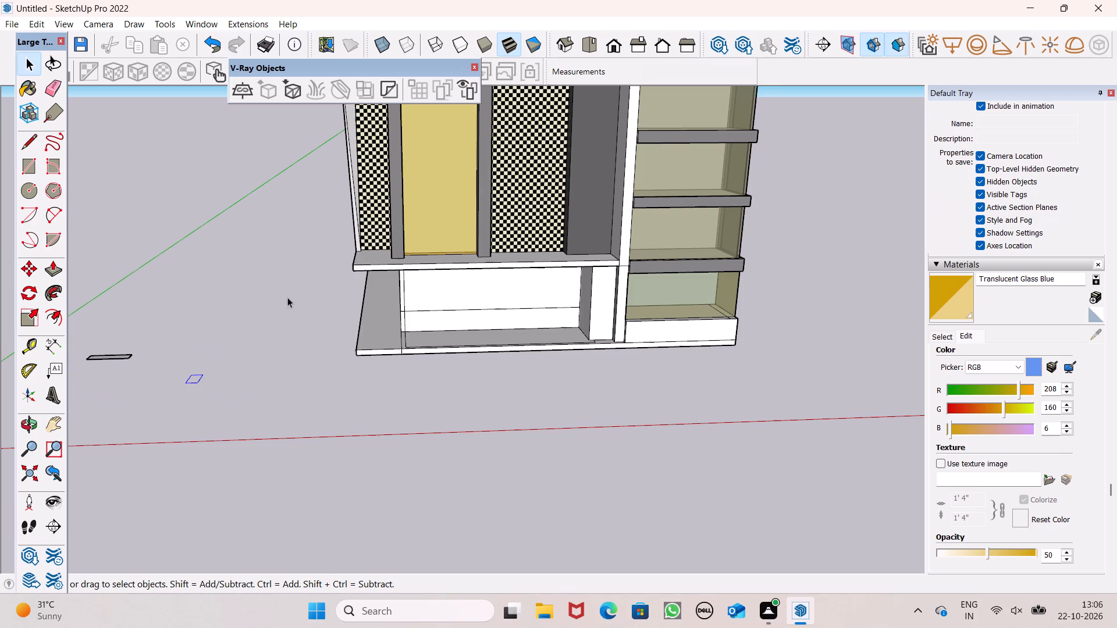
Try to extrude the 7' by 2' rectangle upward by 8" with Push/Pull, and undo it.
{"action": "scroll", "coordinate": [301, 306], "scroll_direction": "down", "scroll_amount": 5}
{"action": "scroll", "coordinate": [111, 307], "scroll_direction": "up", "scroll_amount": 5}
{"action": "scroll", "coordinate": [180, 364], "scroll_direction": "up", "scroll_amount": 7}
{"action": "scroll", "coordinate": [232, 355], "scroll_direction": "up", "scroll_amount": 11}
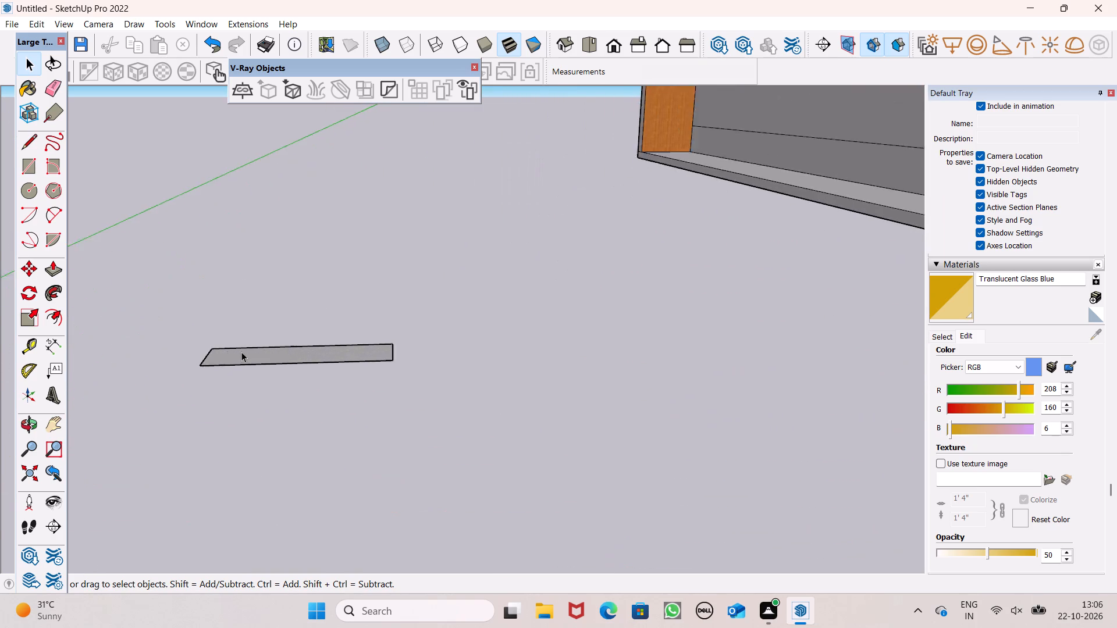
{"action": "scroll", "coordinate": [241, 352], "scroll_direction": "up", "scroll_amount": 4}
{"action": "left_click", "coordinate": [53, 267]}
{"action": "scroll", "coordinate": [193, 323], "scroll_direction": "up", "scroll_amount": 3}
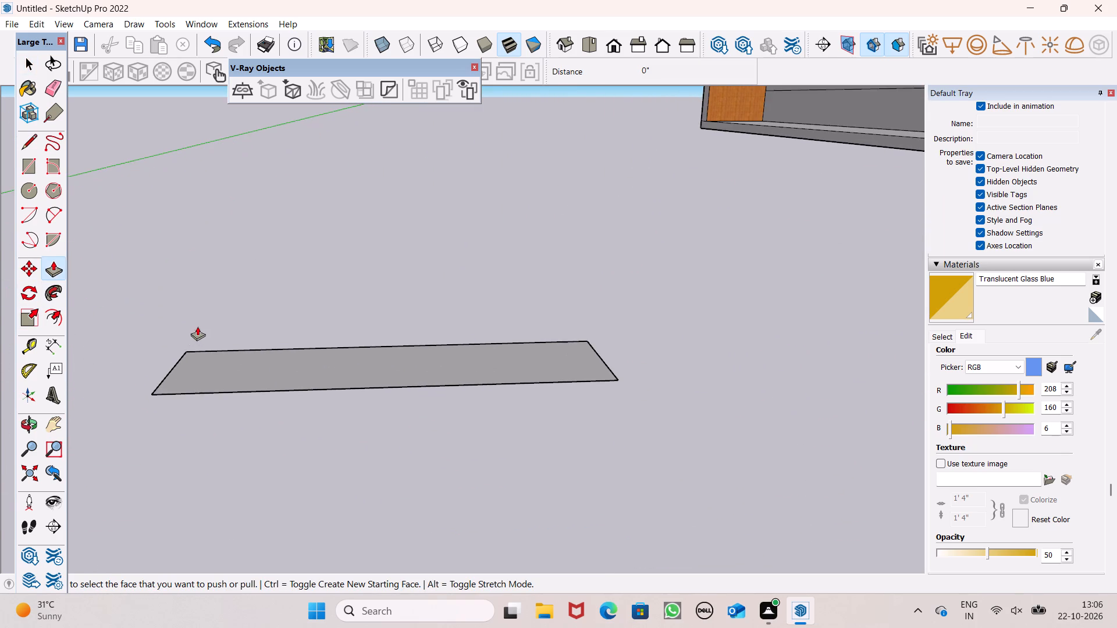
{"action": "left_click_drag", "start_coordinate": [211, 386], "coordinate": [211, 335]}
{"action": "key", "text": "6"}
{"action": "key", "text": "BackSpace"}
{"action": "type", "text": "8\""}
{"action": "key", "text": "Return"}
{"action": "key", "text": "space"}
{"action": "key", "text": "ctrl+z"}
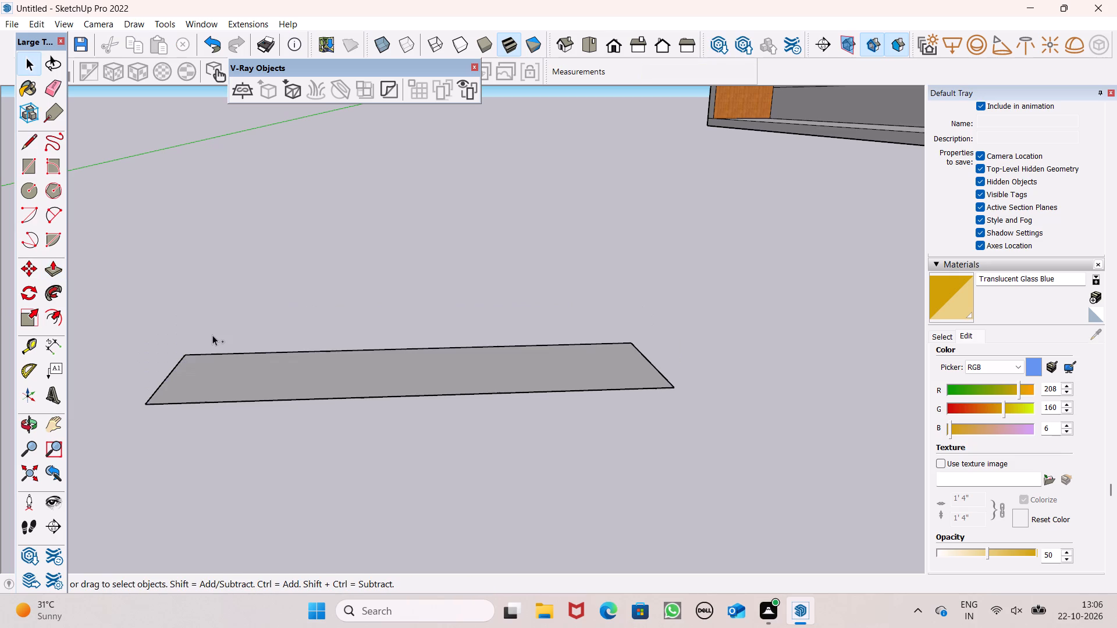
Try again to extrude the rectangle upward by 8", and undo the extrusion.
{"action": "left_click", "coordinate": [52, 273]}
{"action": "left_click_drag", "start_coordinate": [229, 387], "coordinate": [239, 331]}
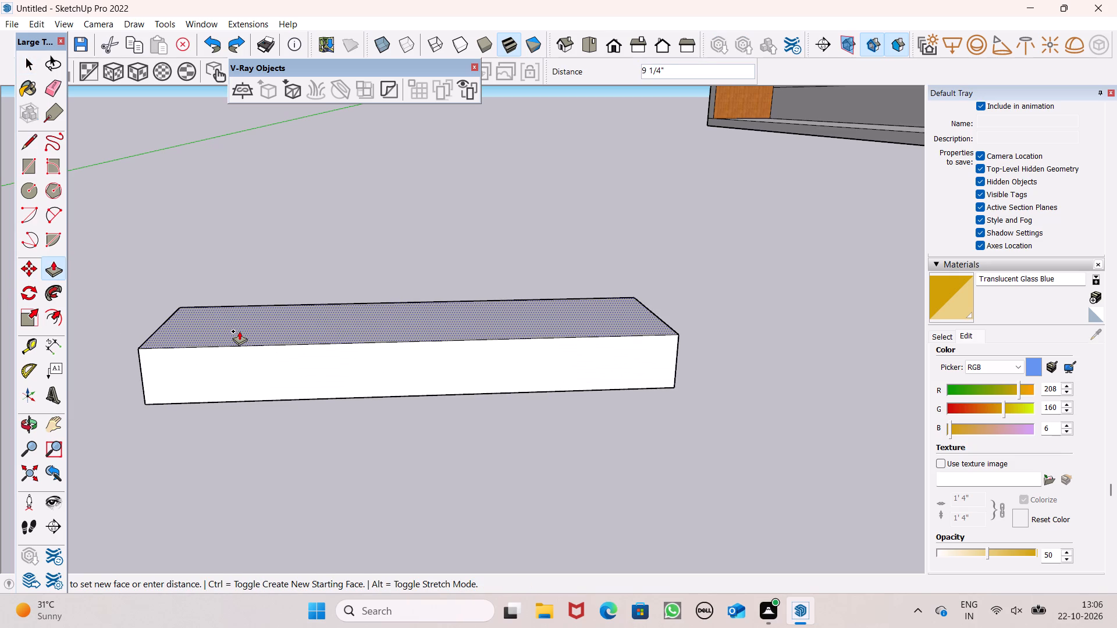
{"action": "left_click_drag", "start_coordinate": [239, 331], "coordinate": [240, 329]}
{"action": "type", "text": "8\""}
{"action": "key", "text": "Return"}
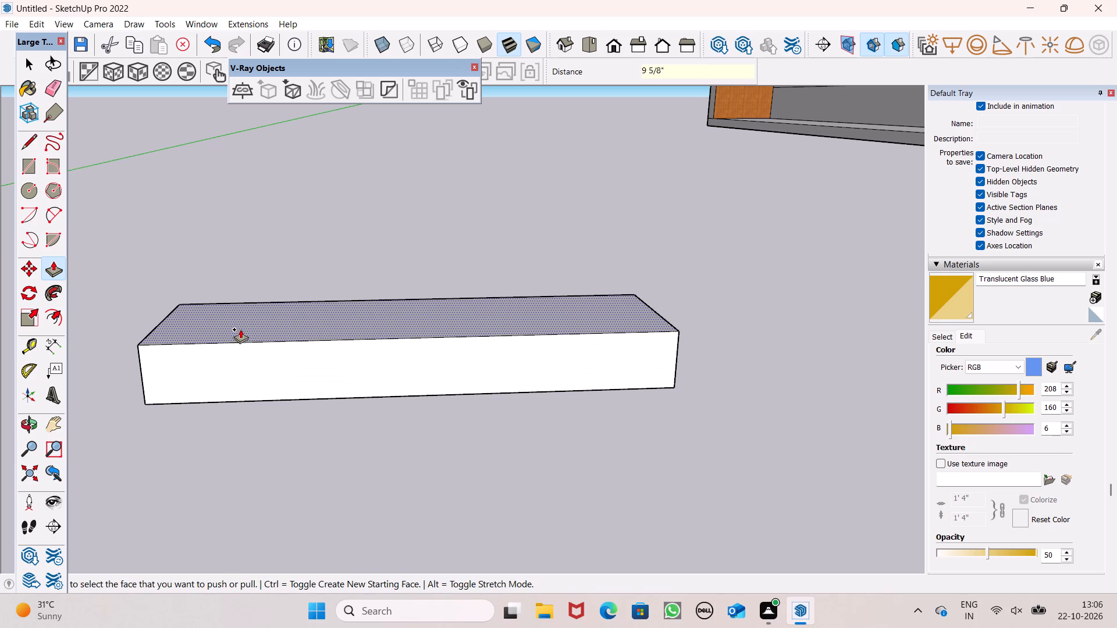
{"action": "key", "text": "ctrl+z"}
Extrude the 7' by 2' rectangle upward by 8" to form a stair block.
{"action": "left_click_drag", "start_coordinate": [241, 386], "coordinate": [241, 355]}
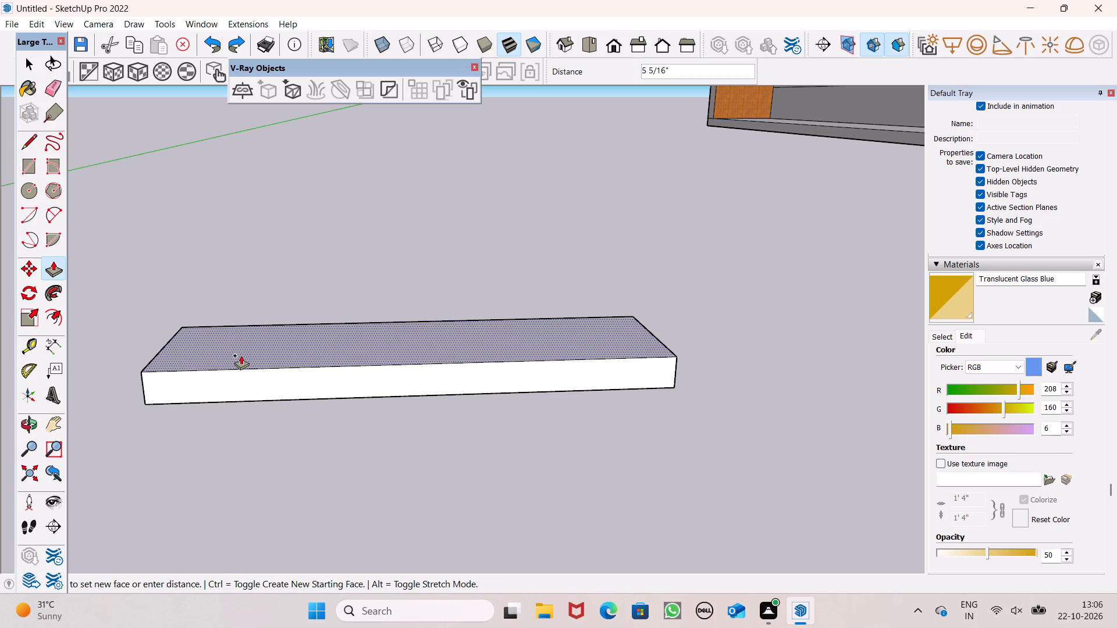
{"action": "left_click_drag", "start_coordinate": [241, 355], "coordinate": [241, 353]}
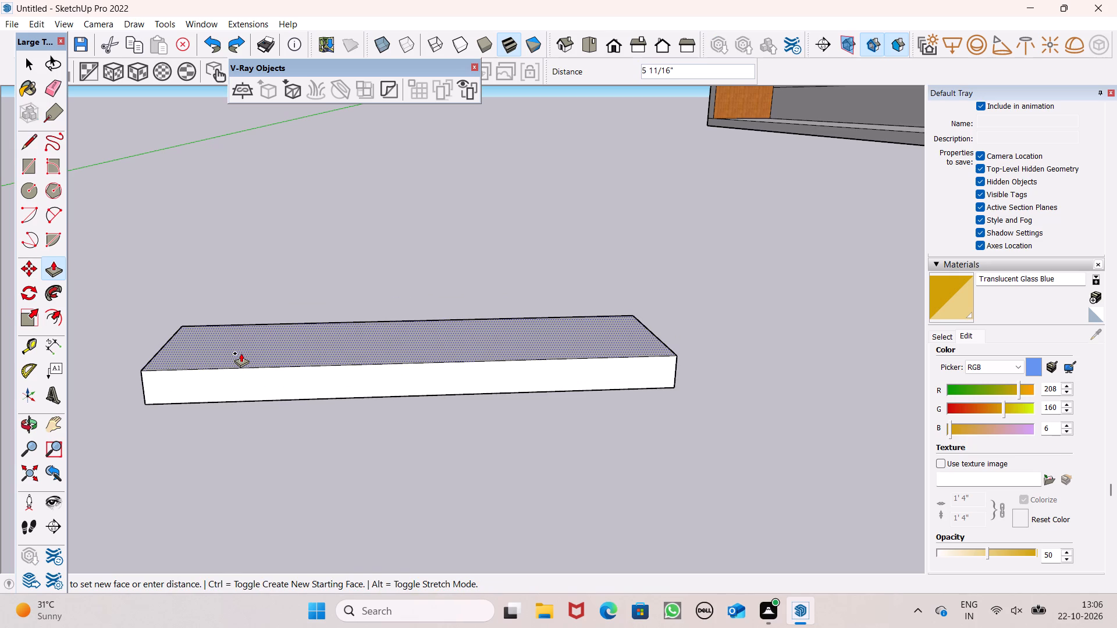
{"action": "left_click_drag", "start_coordinate": [241, 353], "coordinate": [241, 355]}
{"action": "key", "text": "8"}
{"action": "key", "text": "shift+quotedbl"}
{"action": "key", "text": "Return"}
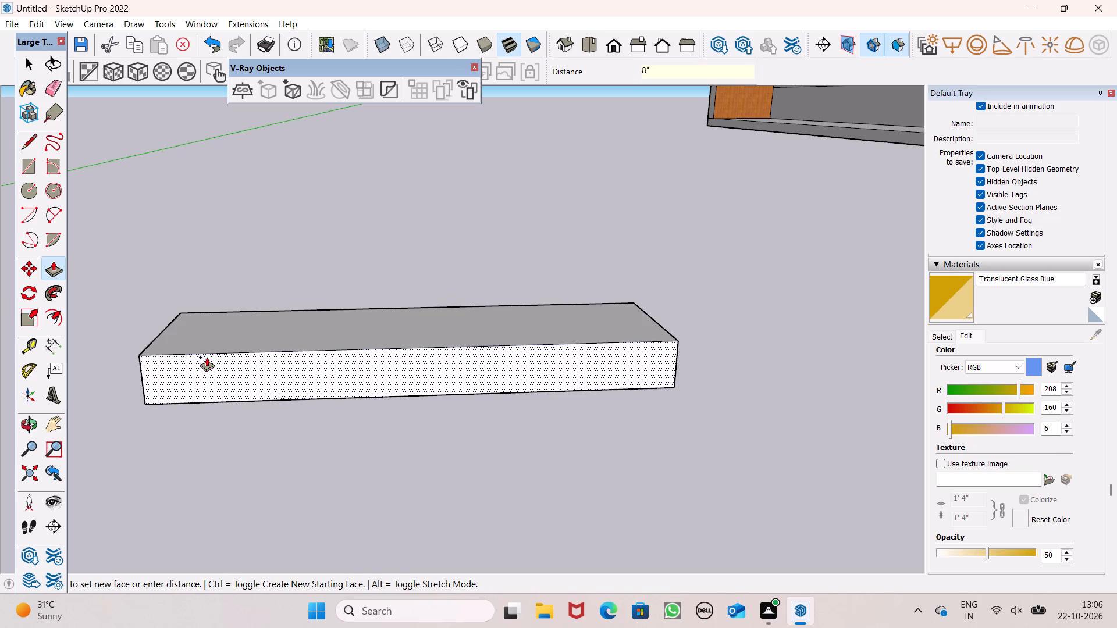
{"action": "key", "text": "space"}
Select the entire stair block and make it a group.
{"action": "scroll", "coordinate": [204, 347], "scroll_direction": "down", "scroll_amount": 2}
{"action": "triple_click", "coordinate": [298, 362]}
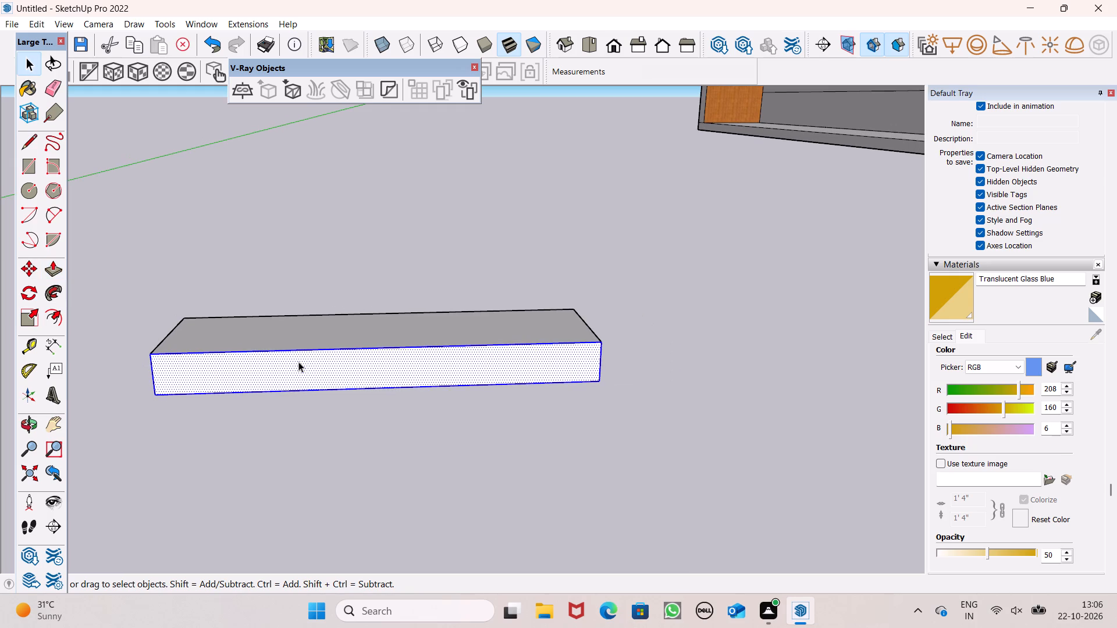
{"action": "triple_click", "coordinate": [298, 362]}
{"action": "right_click", "coordinate": [298, 361]}
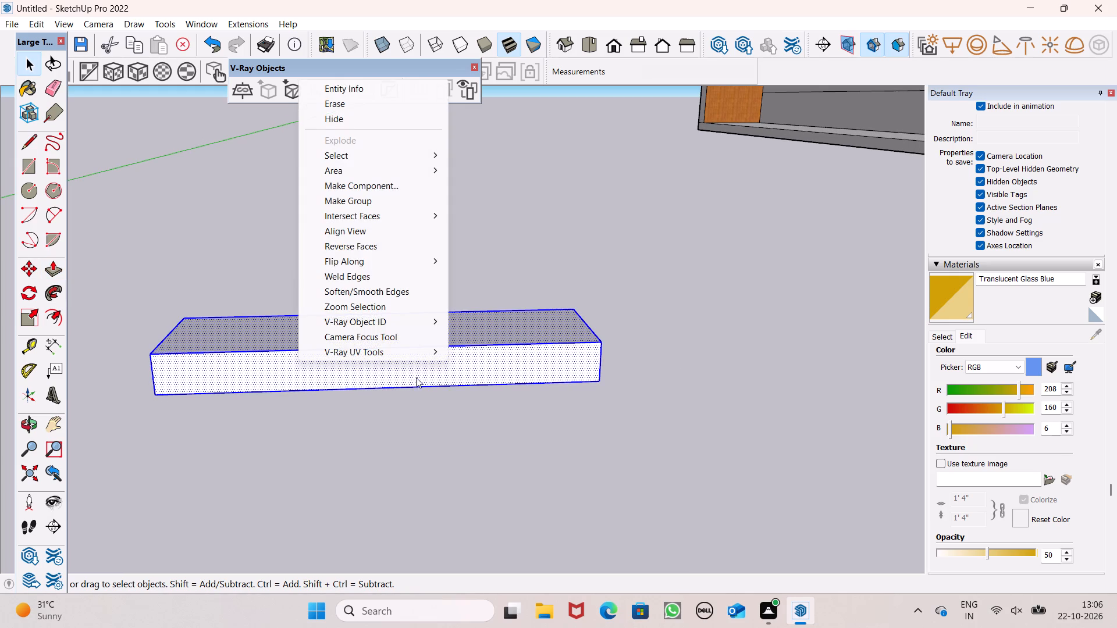
{"action": "left_click", "coordinate": [378, 199]}
Copy the stair block as a second step, snapping its lower front corner to the first block's upper rear corner.
{"action": "scroll", "coordinate": [455, 253], "scroll_direction": "down", "scroll_amount": 3}
{"action": "middle_click_drag", "start_coordinate": [511, 311], "coordinate": [437, 358]}
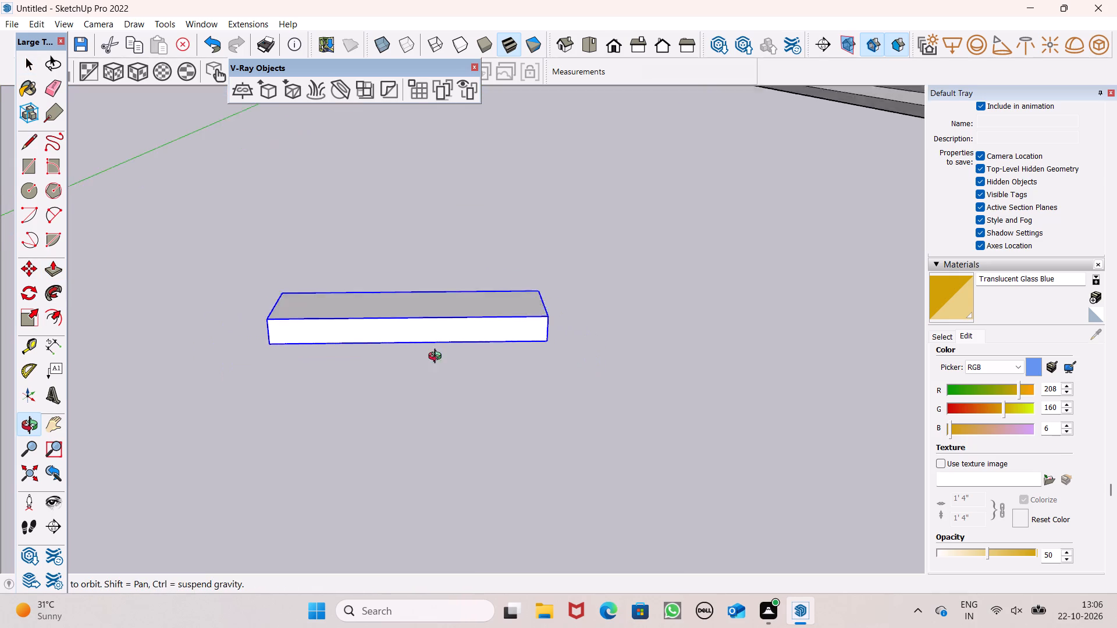
{"action": "middle_click_drag", "start_coordinate": [437, 358], "coordinate": [348, 381]}
{"action": "key", "text": "m"}
{"action": "key", "text": "Return"}
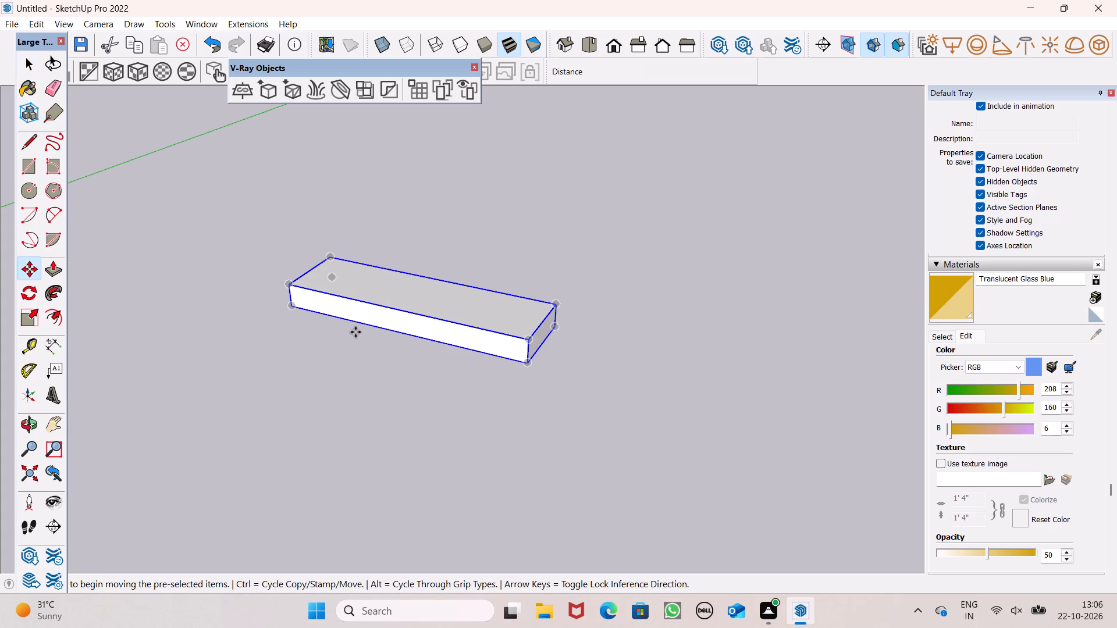
{"action": "scroll", "coordinate": [396, 332], "scroll_direction": "down", "scroll_amount": 3}
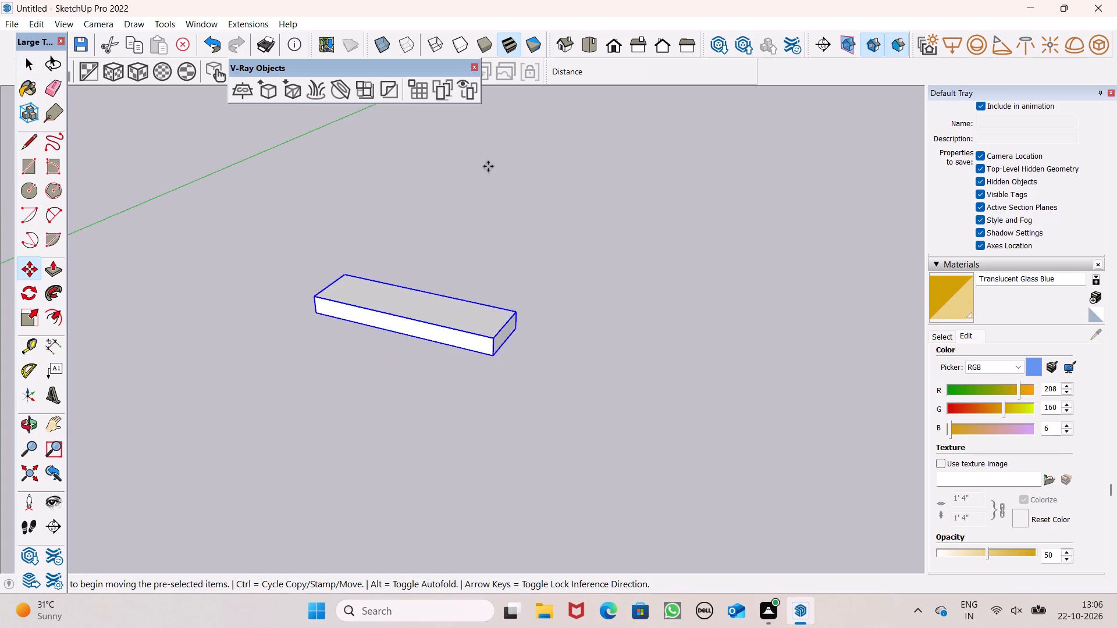
{"action": "scroll", "coordinate": [485, 180], "scroll_direction": "down", "scroll_amount": 1}
{"action": "scroll", "coordinate": [452, 141], "scroll_direction": "up", "scroll_amount": 2}
{"action": "middle_click_drag", "start_coordinate": [549, 159], "coordinate": [560, 155]}
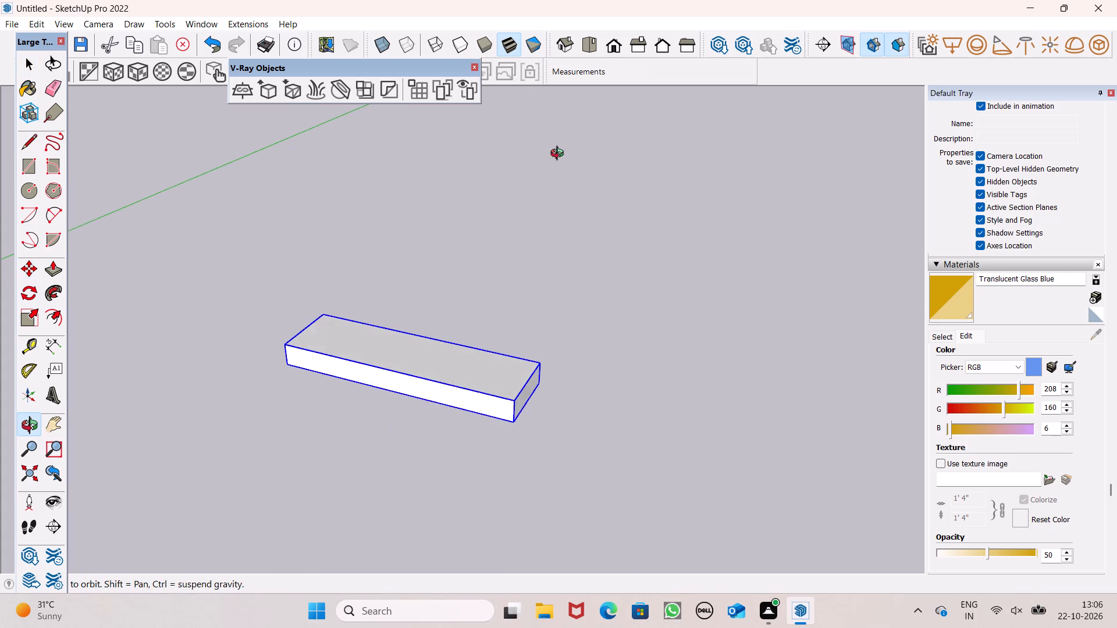
{"action": "middle_click_drag", "start_coordinate": [560, 155], "coordinate": [616, 129]}
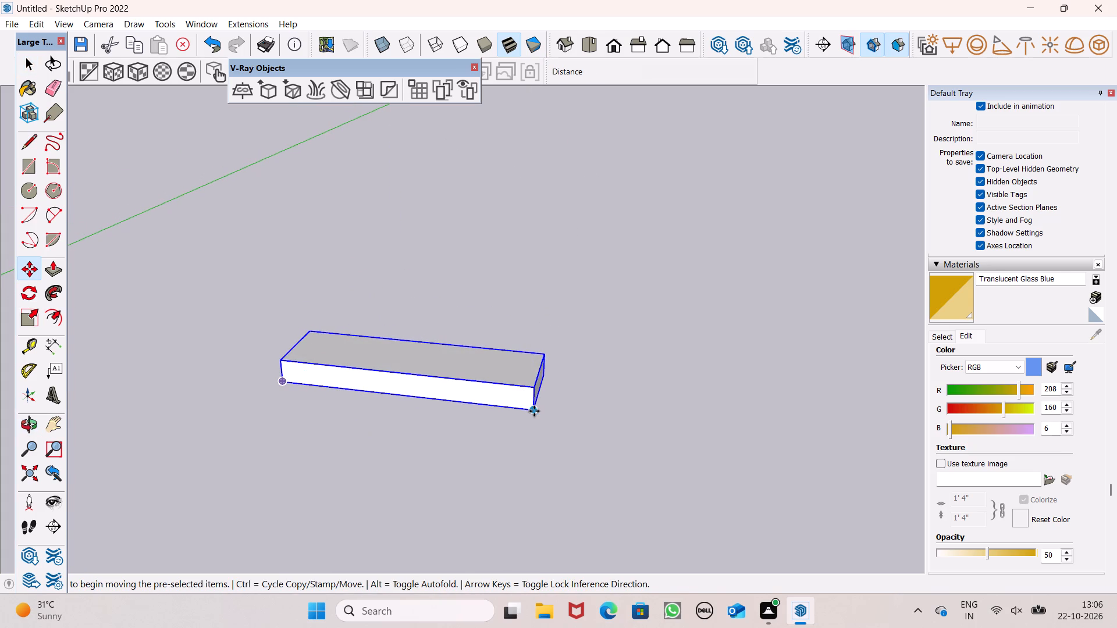
{"action": "scroll", "coordinate": [680, 294], "scroll_direction": "down", "scroll_amount": 1}
{"action": "middle_click_drag", "start_coordinate": [680, 282], "coordinate": [502, 337]}
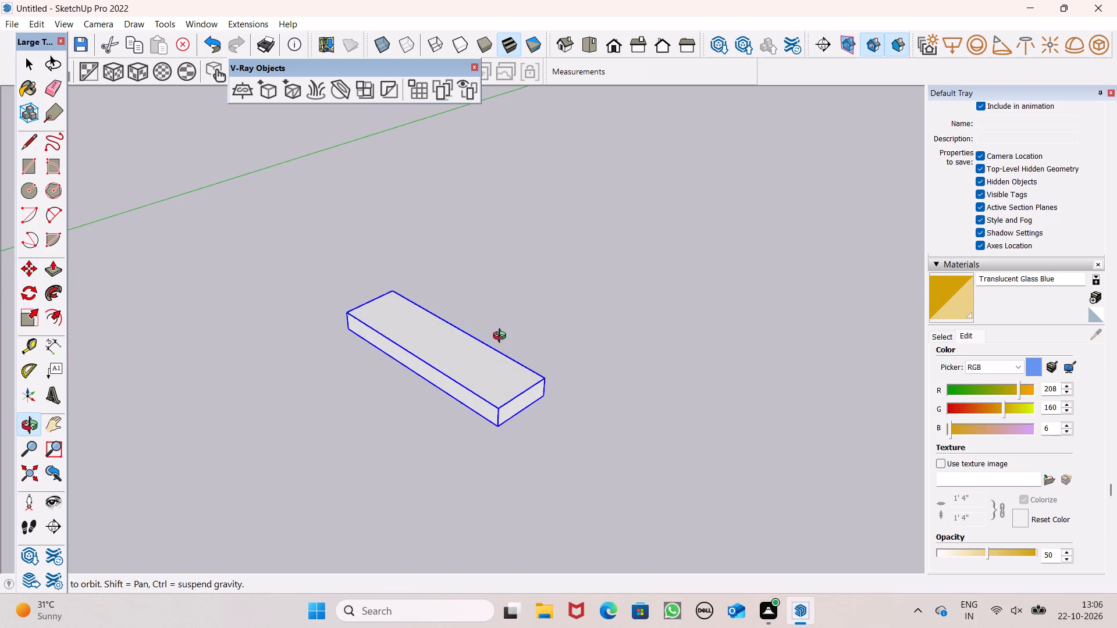
{"action": "middle_click_drag", "start_coordinate": [502, 337], "coordinate": [499, 338]}
{"action": "scroll", "coordinate": [520, 429], "scroll_direction": "up", "scroll_amount": 2}
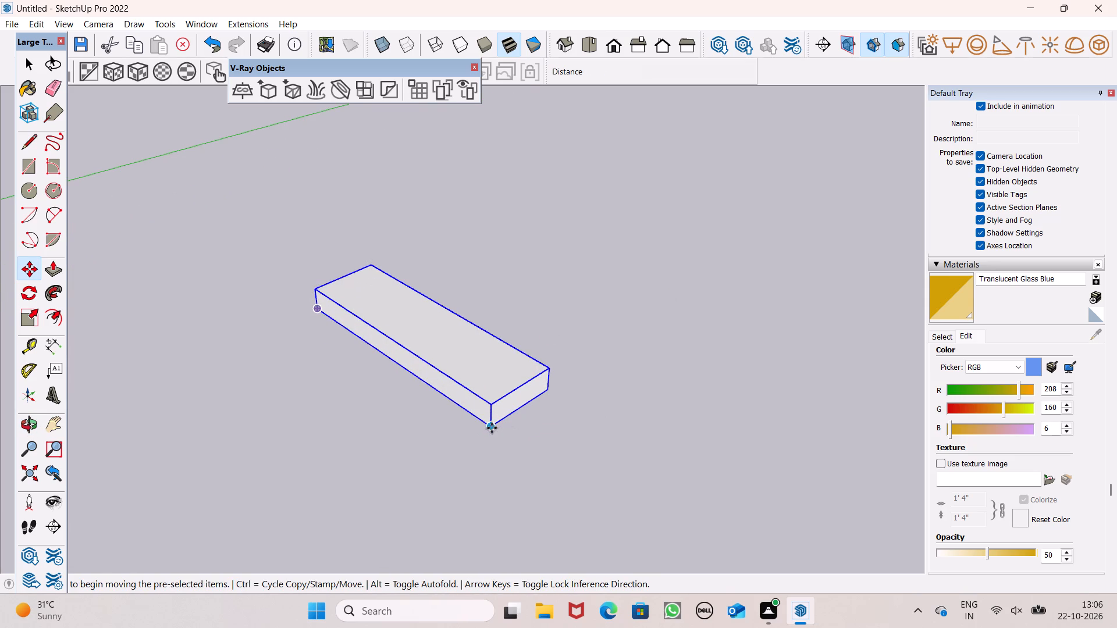
{"action": "left_click_drag", "start_coordinate": [492, 429], "coordinate": [558, 366]}
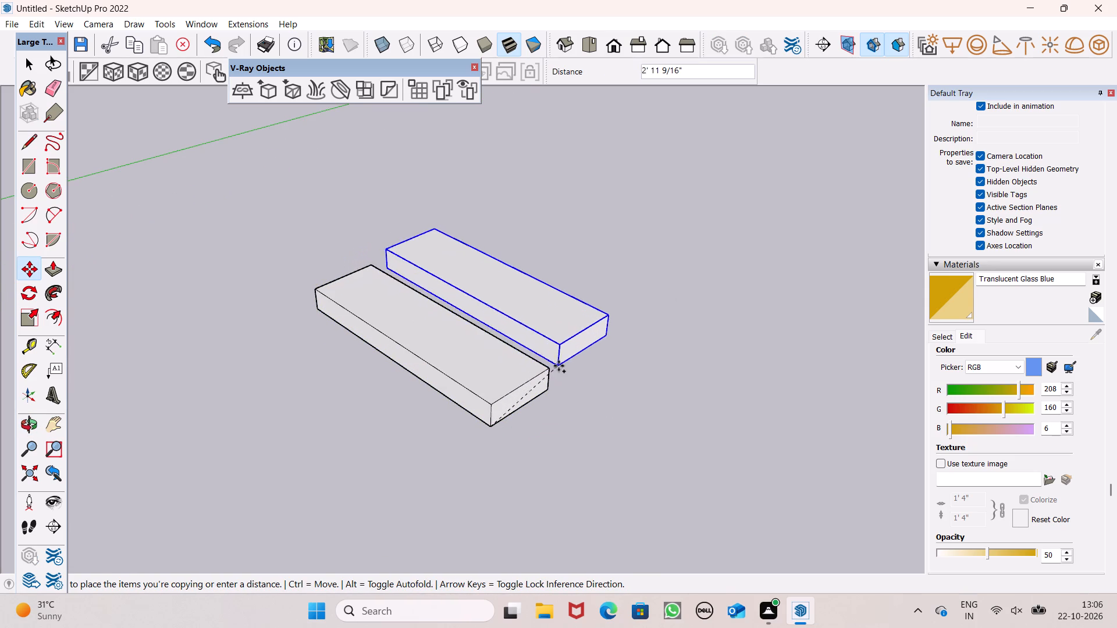
{"action": "left_click_drag", "start_coordinate": [558, 366], "coordinate": [548, 365]}
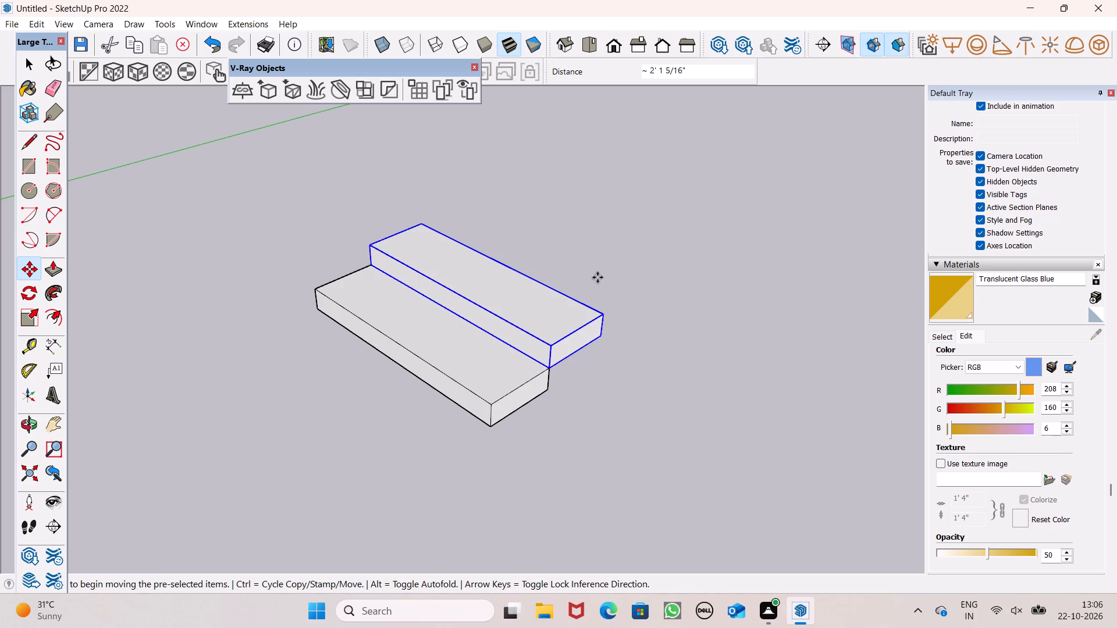
Copy the uppermost step twice more corner to corner to make a four-step flight, and clear the selection.
{"action": "scroll", "coordinate": [562, 218], "scroll_direction": "up", "scroll_amount": 2}
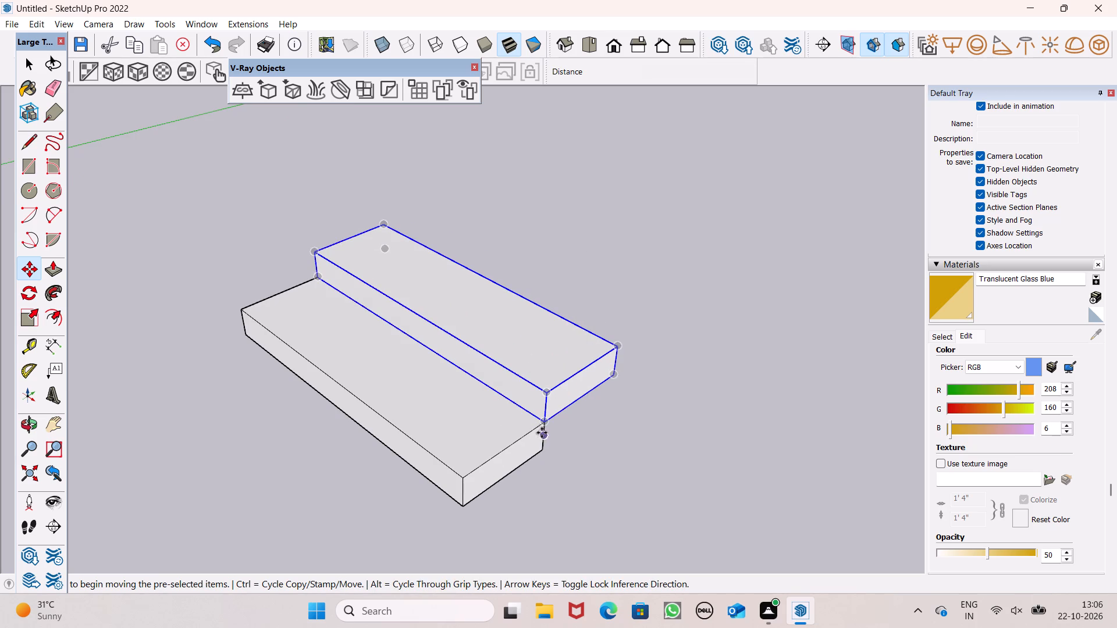
{"action": "left_click_drag", "start_coordinate": [544, 423], "coordinate": [599, 347]}
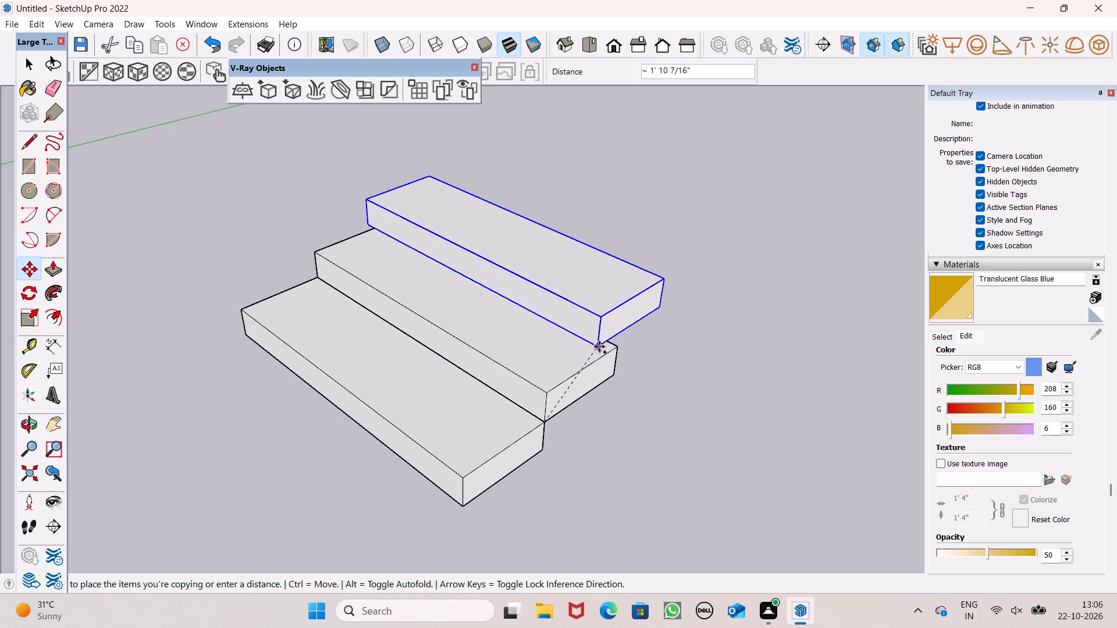
{"action": "left_click_drag", "start_coordinate": [599, 347], "coordinate": [609, 347]}
{"action": "left_click_drag", "start_coordinate": [614, 347], "coordinate": [622, 326]}
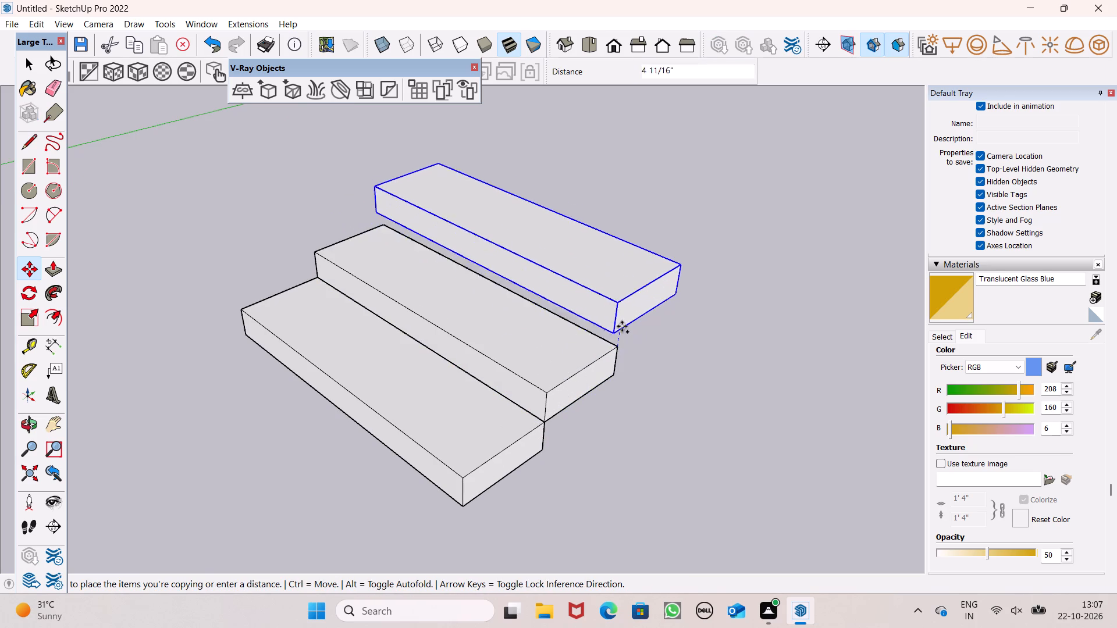
{"action": "left_click_drag", "start_coordinate": [622, 326], "coordinate": [677, 276]}
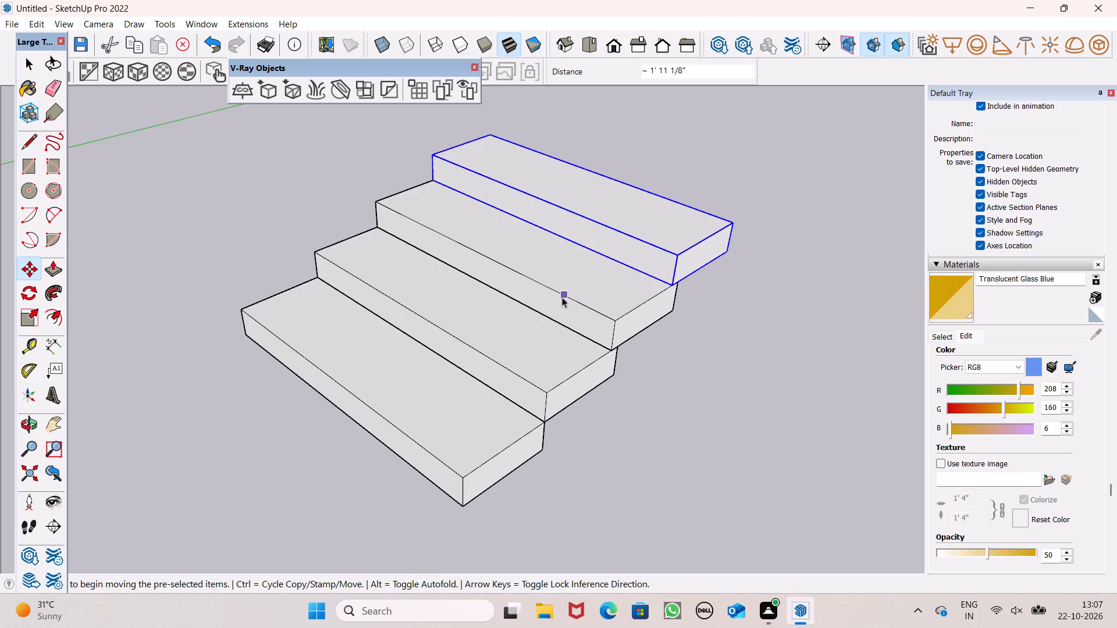
{"action": "key", "text": "space"}
{"action": "left_click", "coordinate": [597, 427]}
Select all four blocks of the stair flight and combine them into one group.
{"action": "scroll", "coordinate": [572, 378], "scroll_direction": "down", "scroll_amount": 3}
{"action": "middle_click_drag", "start_coordinate": [568, 372], "coordinate": [798, 359]}
{"action": "middle_click_drag", "start_coordinate": [496, 357], "coordinate": [750, 379]}
{"action": "middle_click_drag", "start_coordinate": [750, 379], "coordinate": [744, 379]}
{"action": "scroll", "coordinate": [371, 343], "scroll_direction": "up", "scroll_amount": 1}
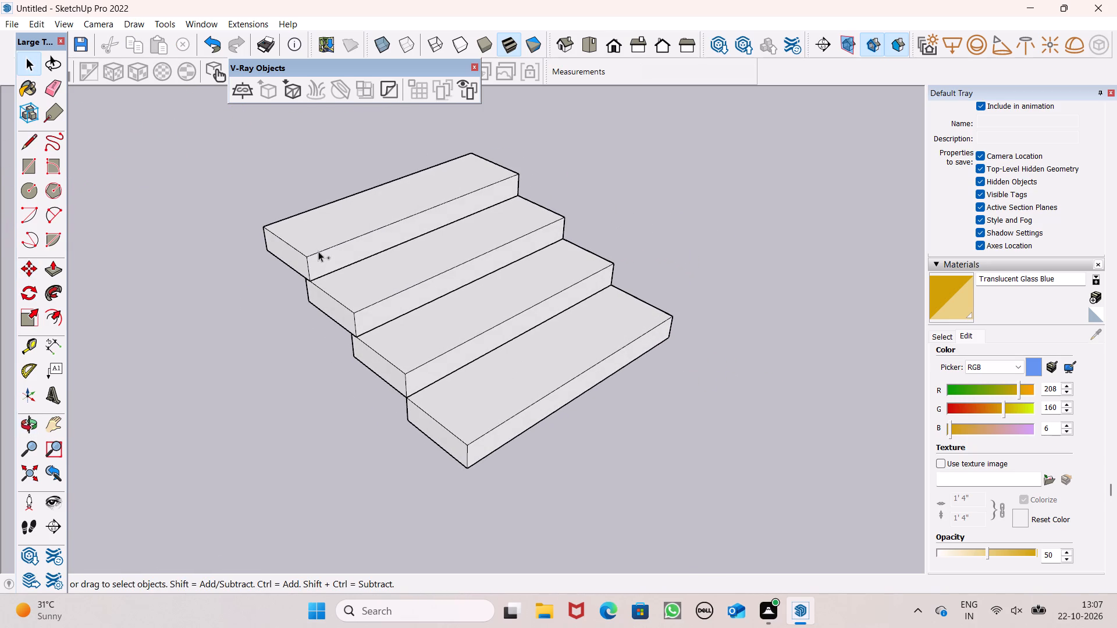
{"action": "left_click", "coordinate": [318, 251], "text": "ctrl"}
{"action": "left_click", "coordinate": [389, 315], "text": "ctrl"}
{"action": "left_click", "coordinate": [418, 347], "text": "ctrl"}
{"action": "left_click", "coordinate": [473, 404], "text": "ctrl"}
{"action": "right_click", "coordinate": [474, 402], "text": "ctrl"}
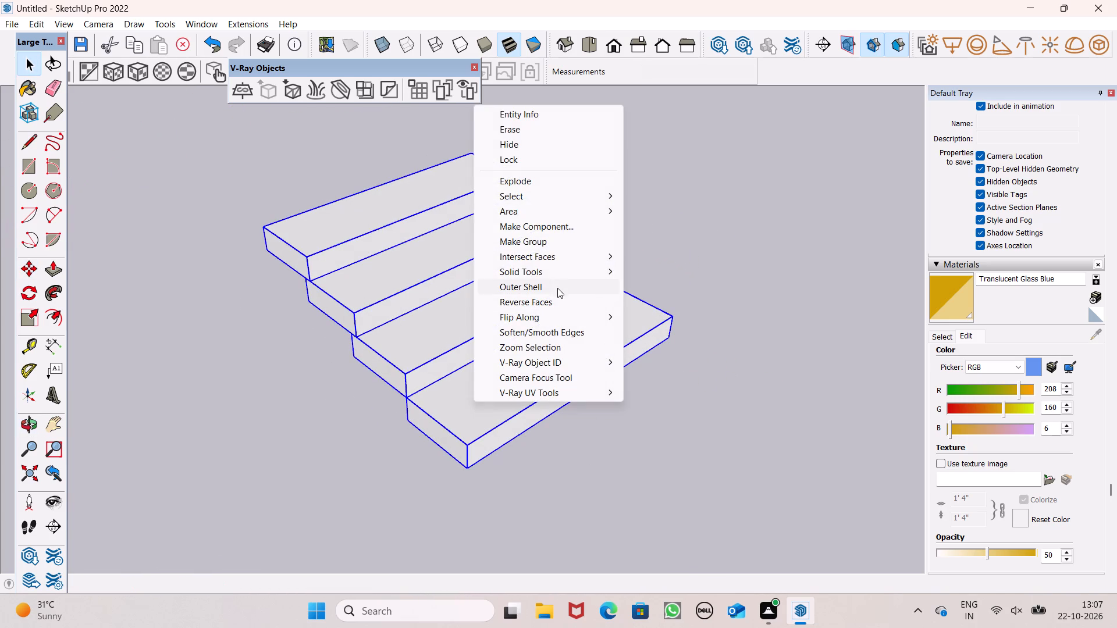
{"action": "left_click", "coordinate": [551, 246], "text": "ctrl"}
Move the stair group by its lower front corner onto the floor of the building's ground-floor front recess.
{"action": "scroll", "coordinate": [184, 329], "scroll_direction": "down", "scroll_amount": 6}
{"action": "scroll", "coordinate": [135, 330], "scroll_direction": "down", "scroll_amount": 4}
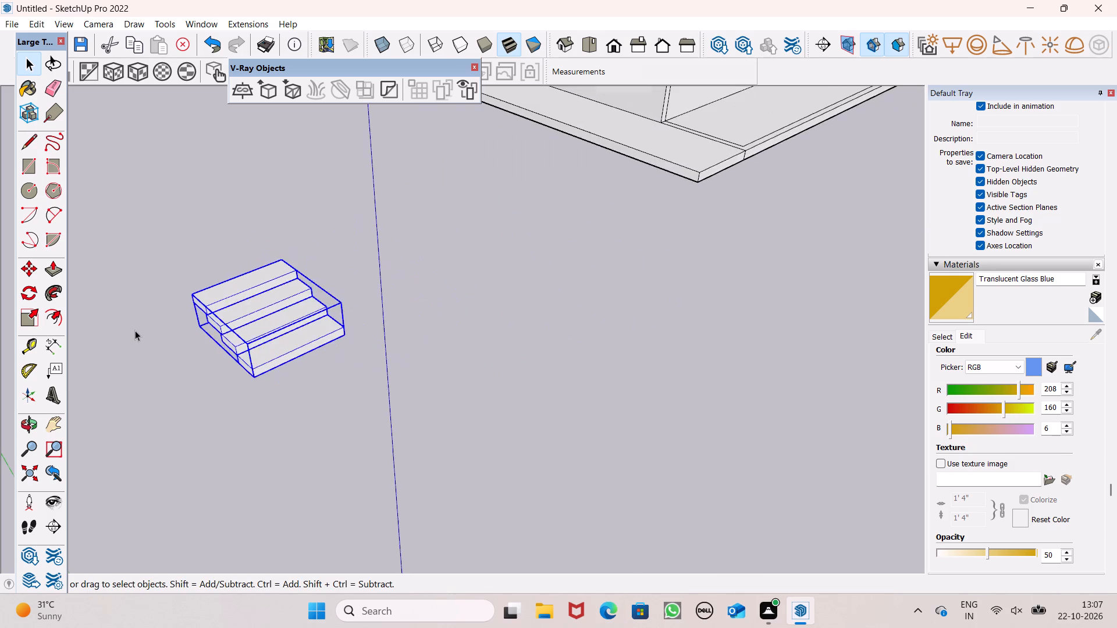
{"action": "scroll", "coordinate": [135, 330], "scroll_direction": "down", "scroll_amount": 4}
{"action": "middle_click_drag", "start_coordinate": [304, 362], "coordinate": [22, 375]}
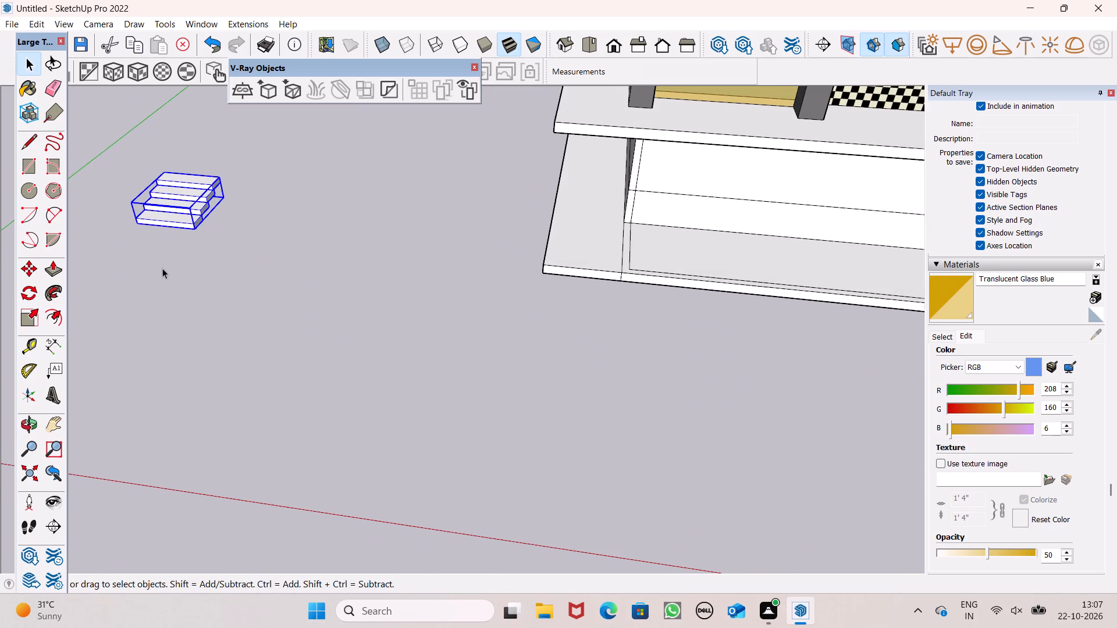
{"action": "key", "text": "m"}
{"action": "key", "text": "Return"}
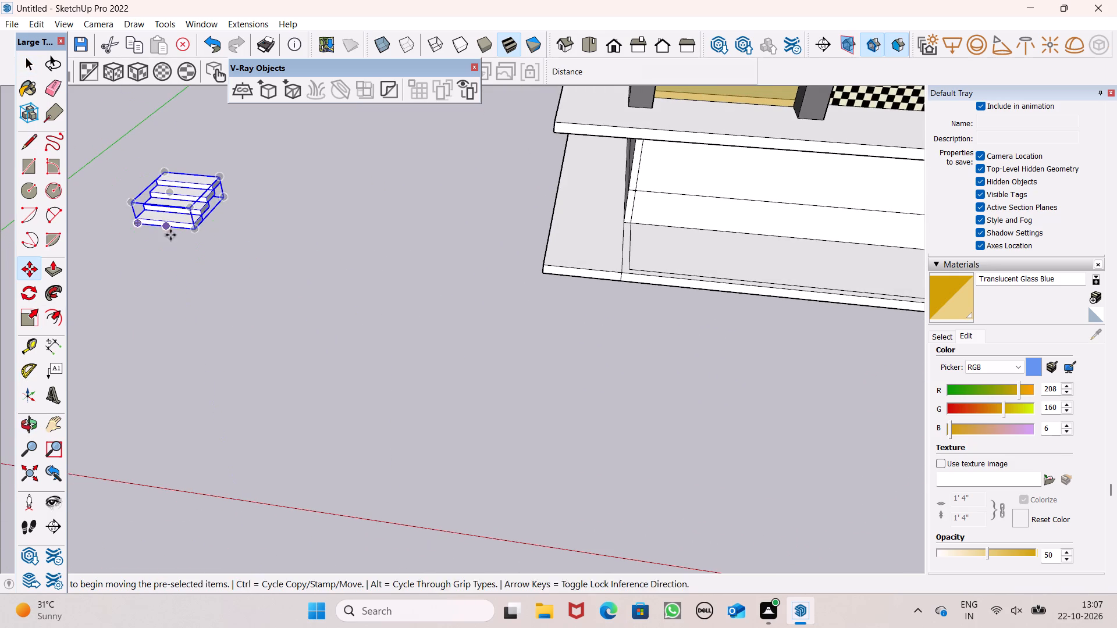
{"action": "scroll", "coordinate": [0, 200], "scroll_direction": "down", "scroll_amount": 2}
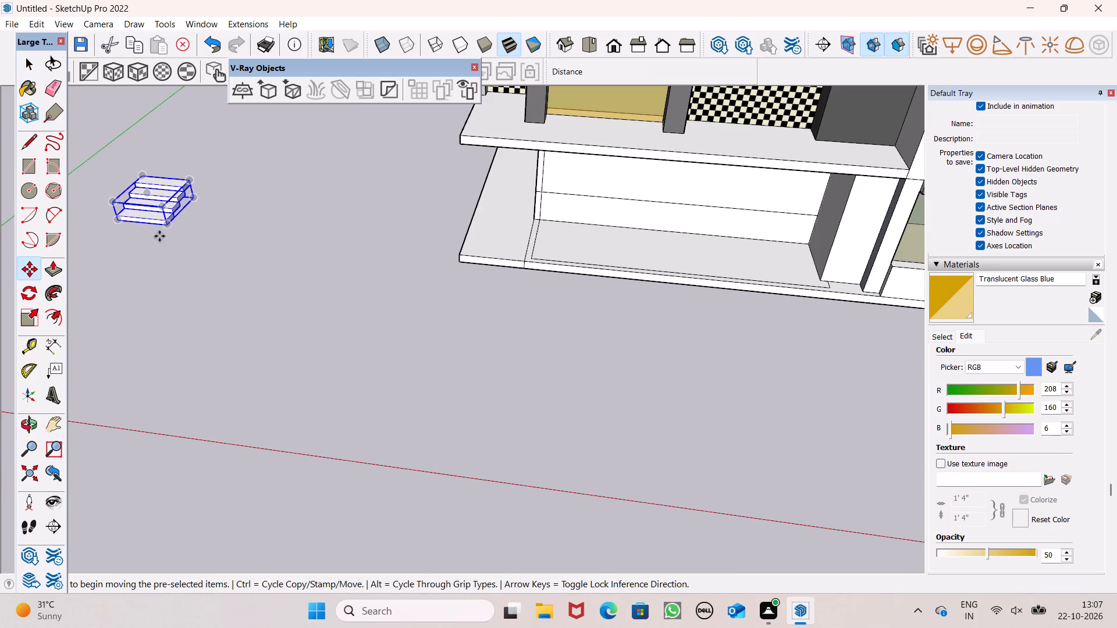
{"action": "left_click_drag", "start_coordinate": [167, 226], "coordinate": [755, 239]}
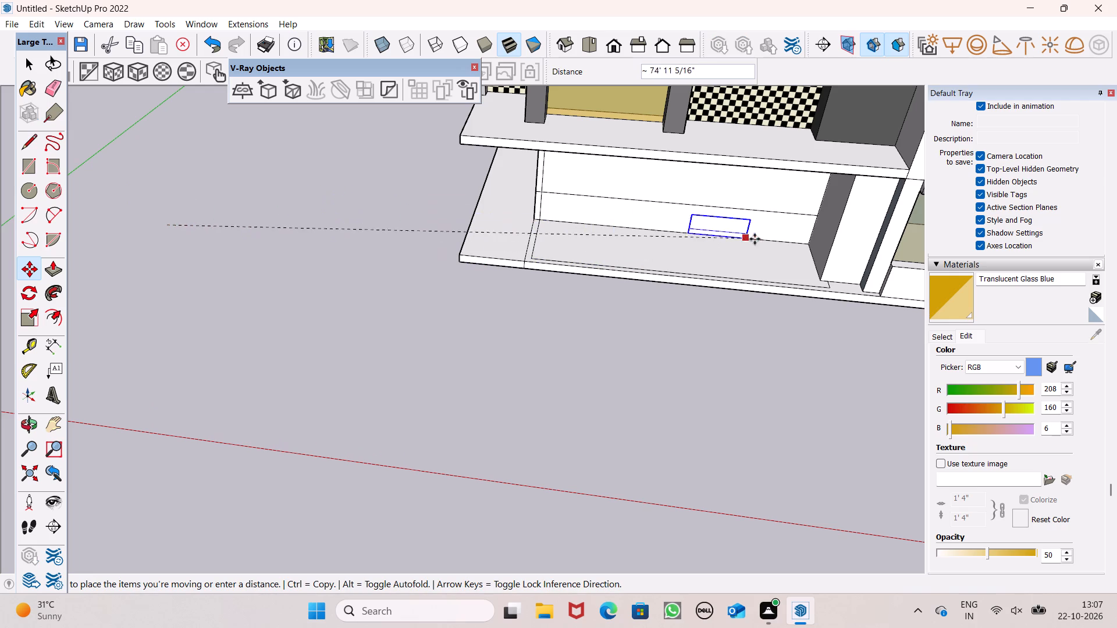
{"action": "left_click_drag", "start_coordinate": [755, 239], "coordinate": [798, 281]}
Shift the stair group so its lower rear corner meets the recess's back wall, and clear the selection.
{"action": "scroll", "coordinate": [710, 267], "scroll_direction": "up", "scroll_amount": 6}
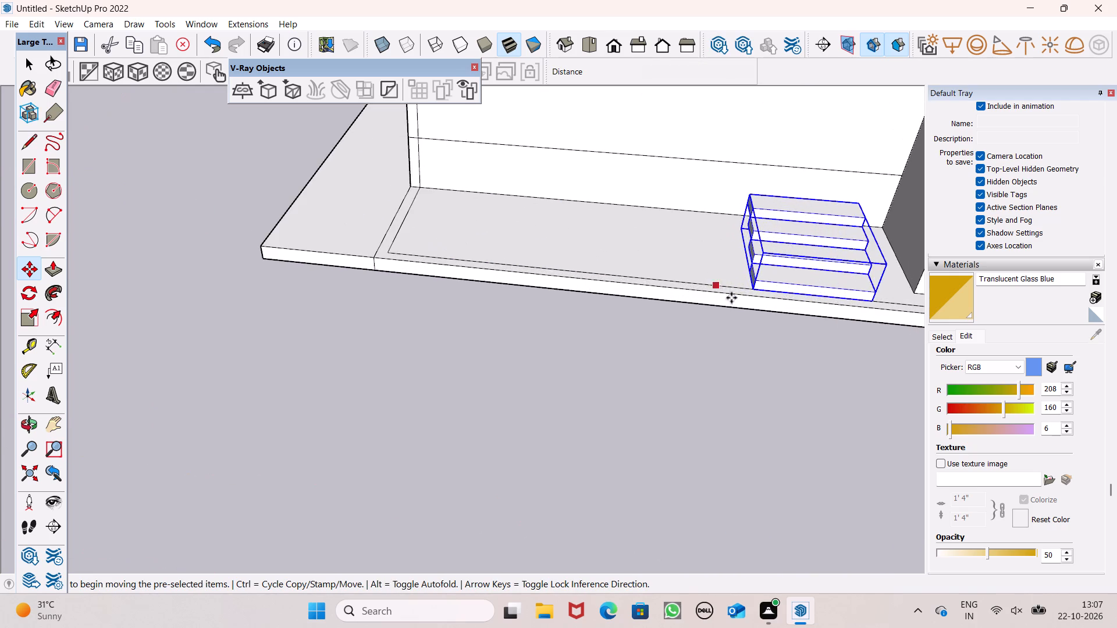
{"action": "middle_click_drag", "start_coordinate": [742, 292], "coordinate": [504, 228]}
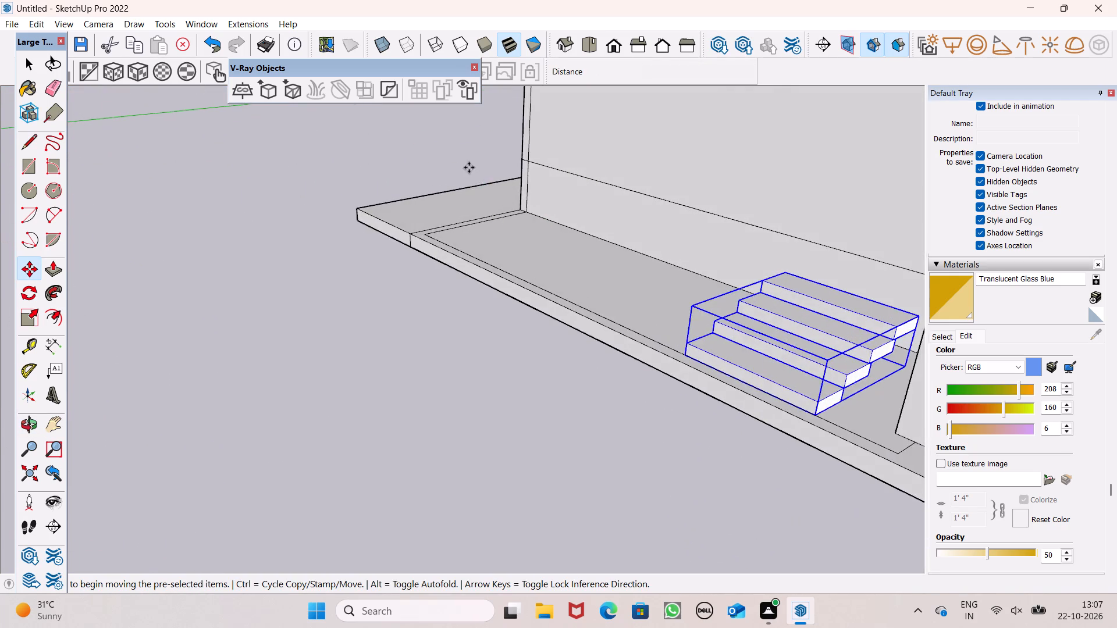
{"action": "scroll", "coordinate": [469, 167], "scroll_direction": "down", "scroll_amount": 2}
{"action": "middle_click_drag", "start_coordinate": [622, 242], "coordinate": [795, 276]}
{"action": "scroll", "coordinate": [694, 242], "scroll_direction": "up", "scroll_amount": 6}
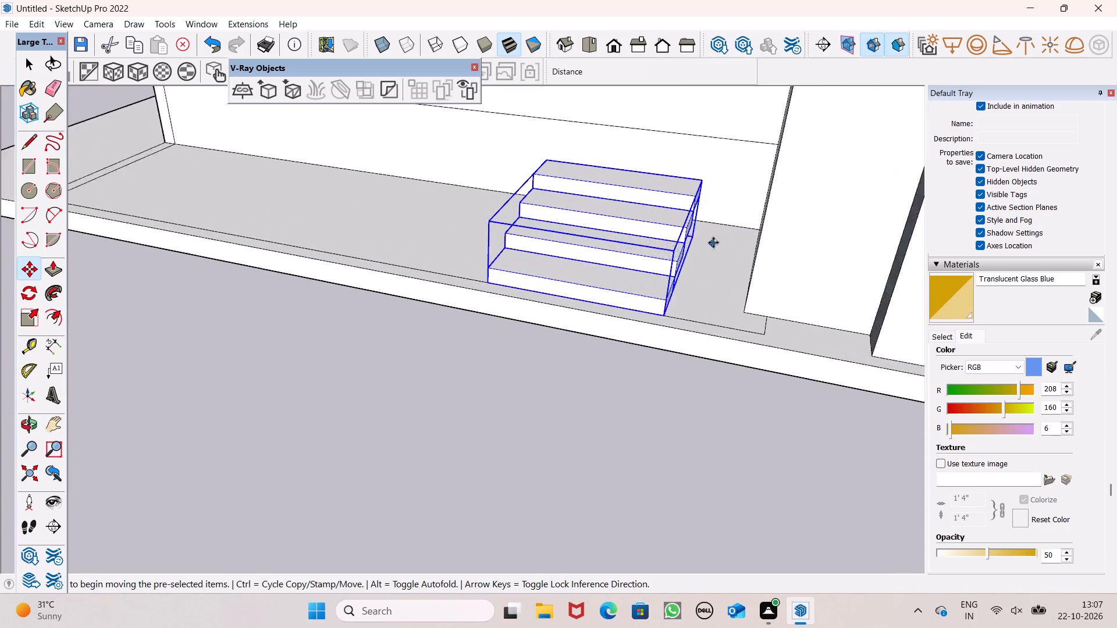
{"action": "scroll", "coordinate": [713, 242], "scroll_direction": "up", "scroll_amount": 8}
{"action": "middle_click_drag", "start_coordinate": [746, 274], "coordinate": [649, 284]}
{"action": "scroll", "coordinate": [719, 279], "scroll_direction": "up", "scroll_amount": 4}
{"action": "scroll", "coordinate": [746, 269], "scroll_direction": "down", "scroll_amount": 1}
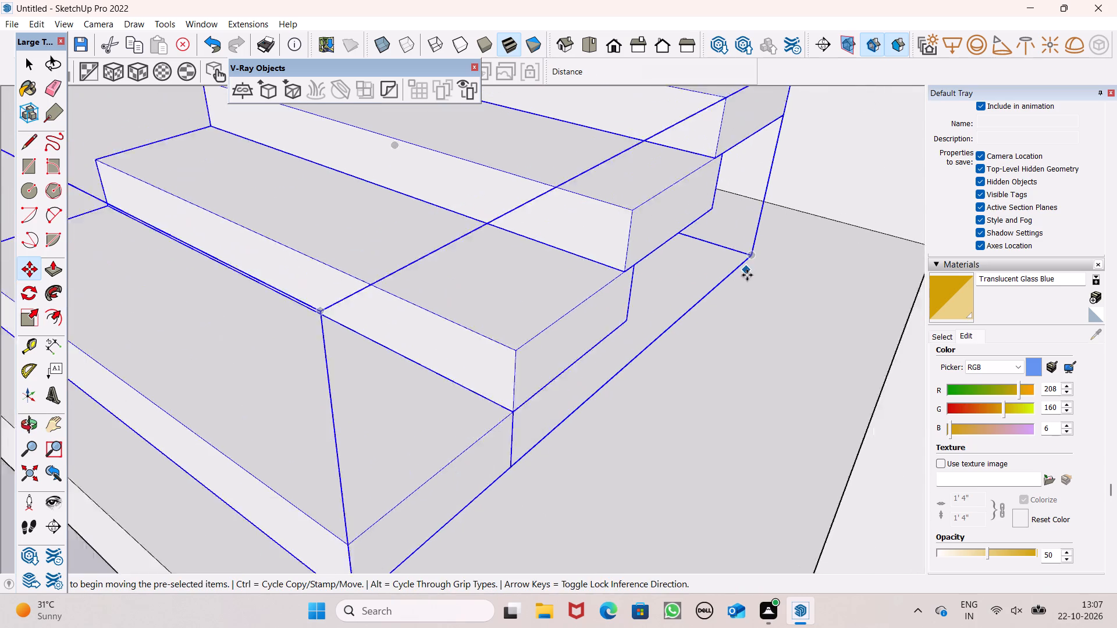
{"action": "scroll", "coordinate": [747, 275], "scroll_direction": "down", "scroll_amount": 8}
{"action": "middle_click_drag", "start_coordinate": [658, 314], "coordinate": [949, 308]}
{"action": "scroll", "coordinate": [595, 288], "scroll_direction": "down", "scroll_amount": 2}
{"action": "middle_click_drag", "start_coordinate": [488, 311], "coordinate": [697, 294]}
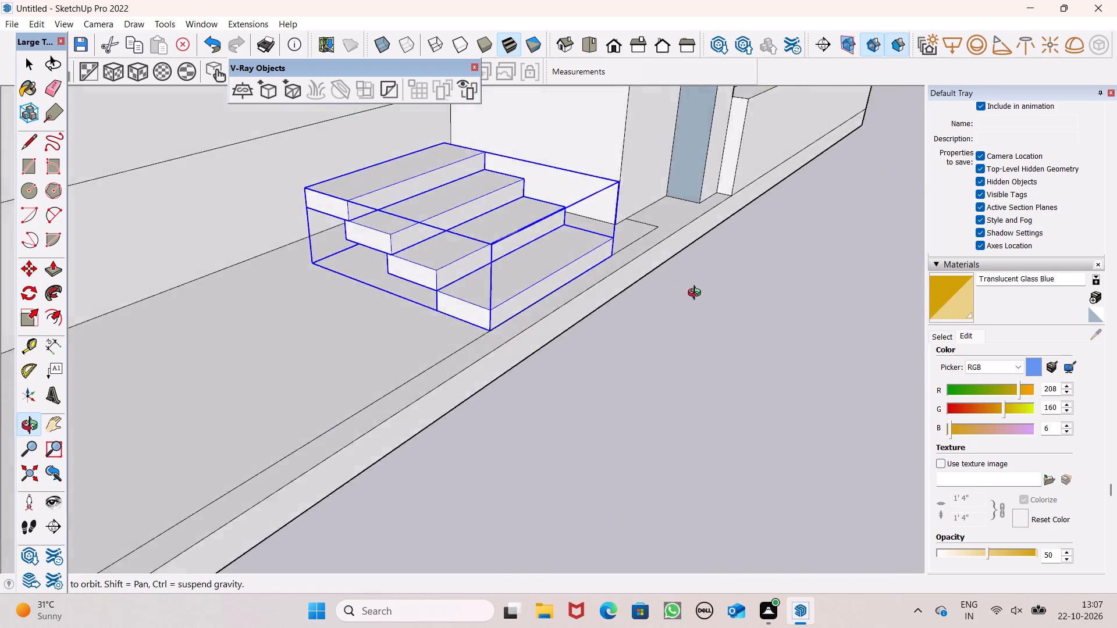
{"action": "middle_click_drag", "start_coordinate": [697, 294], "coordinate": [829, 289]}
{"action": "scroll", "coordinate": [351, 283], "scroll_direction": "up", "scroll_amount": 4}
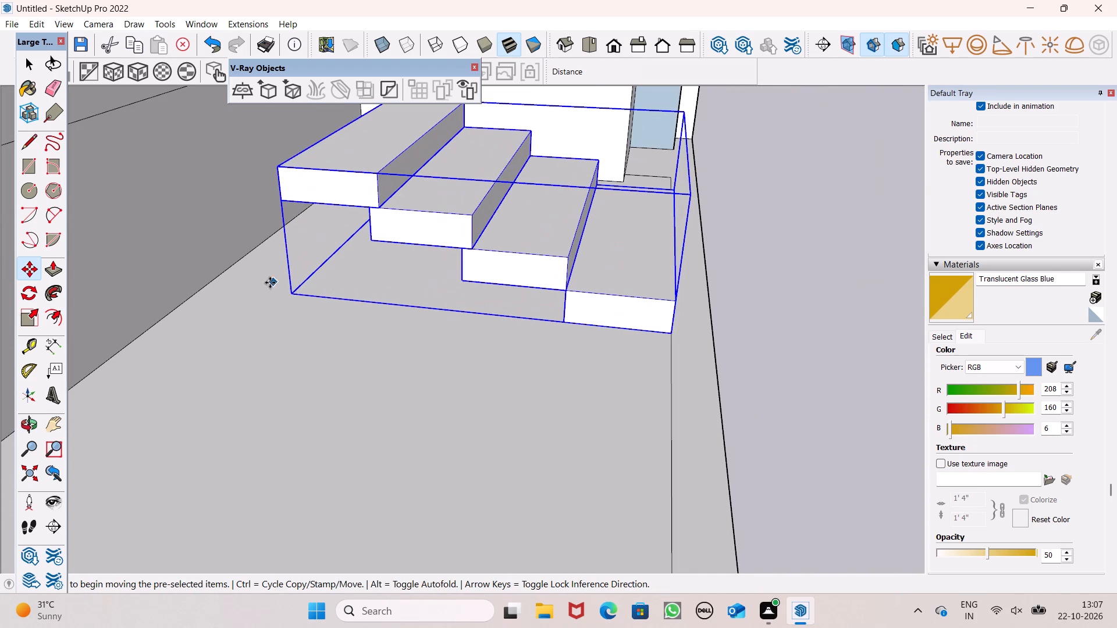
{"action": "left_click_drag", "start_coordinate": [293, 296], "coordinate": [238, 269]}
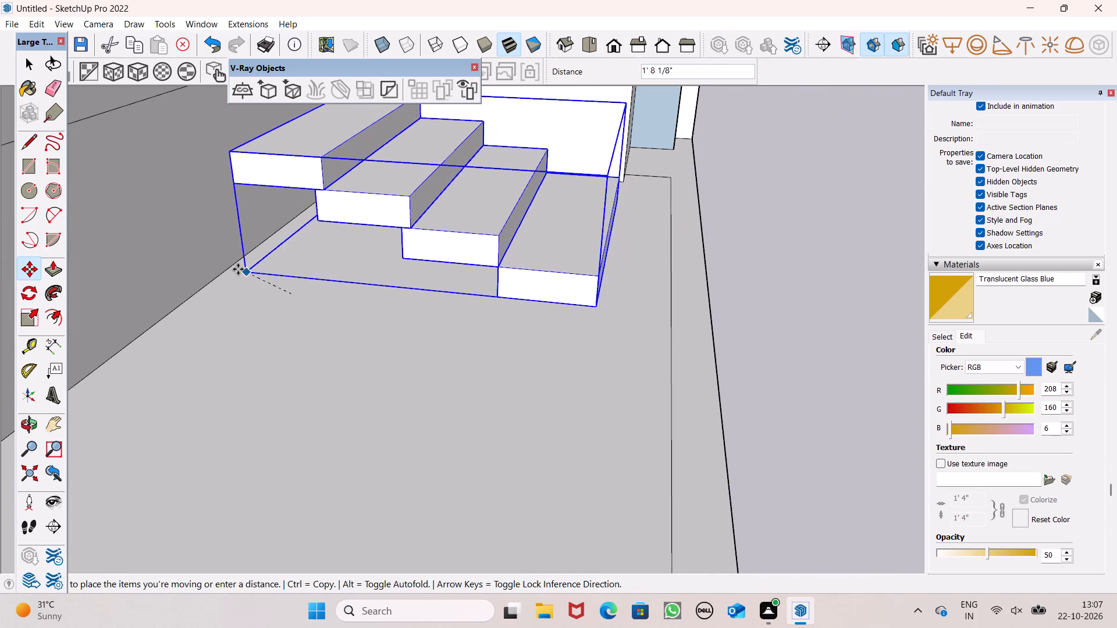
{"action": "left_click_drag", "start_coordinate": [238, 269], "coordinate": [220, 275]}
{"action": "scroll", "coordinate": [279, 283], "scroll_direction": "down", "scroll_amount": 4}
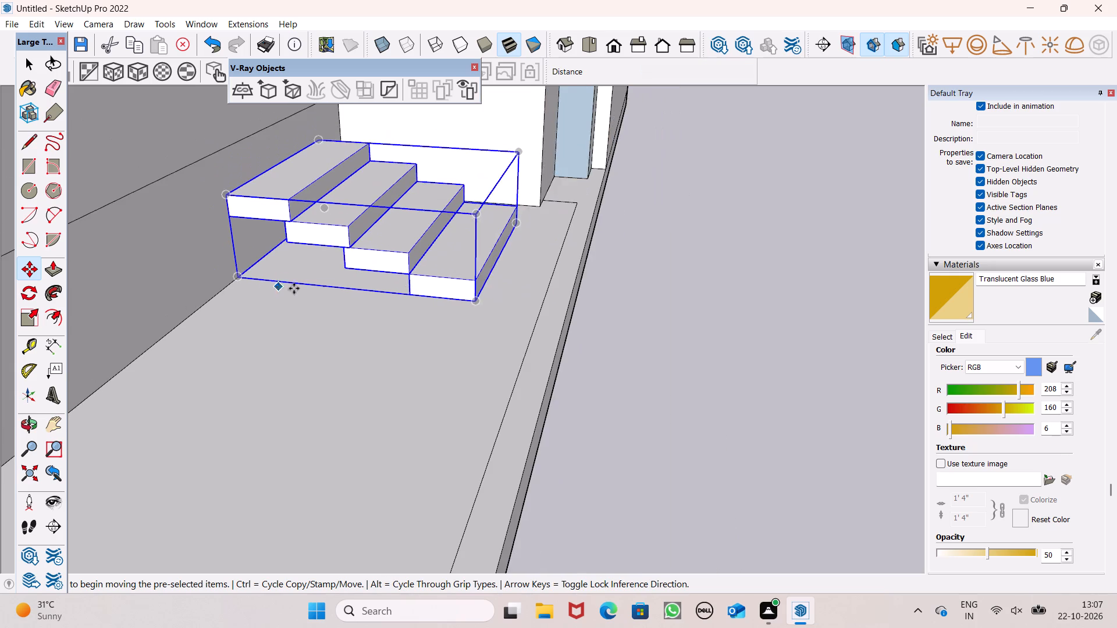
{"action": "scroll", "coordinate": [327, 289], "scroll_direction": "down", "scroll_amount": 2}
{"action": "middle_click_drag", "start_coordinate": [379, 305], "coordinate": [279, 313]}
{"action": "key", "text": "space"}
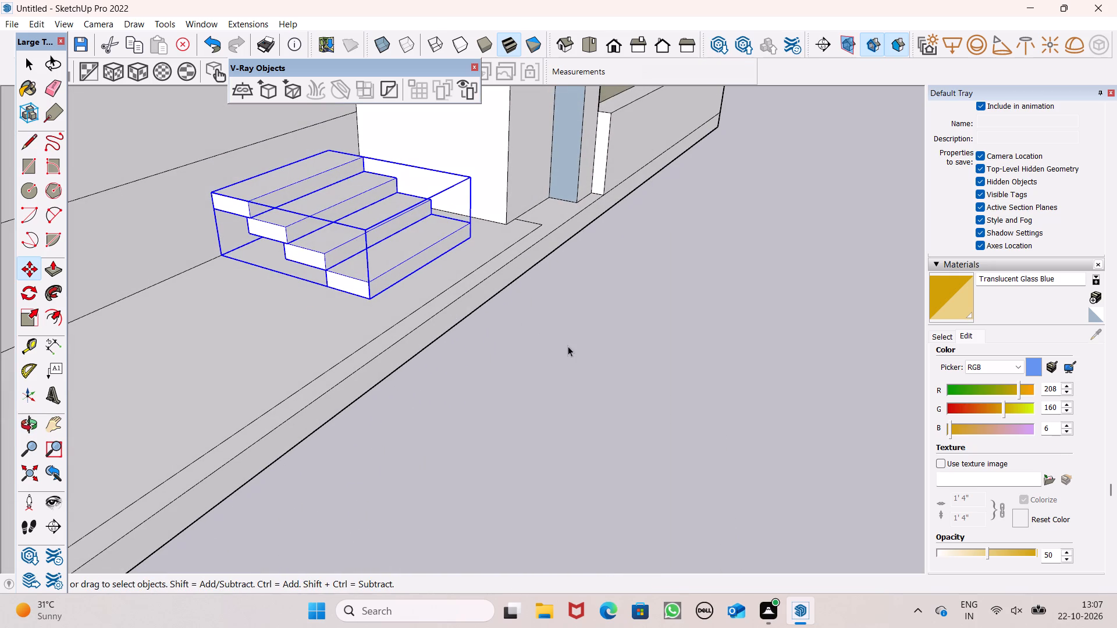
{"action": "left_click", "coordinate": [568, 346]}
Examine the stair flight's placement in the ground-floor recess relative to the floor, back wall and neighbouring pier.
{"action": "scroll", "coordinate": [527, 309], "scroll_direction": "down", "scroll_amount": 1}
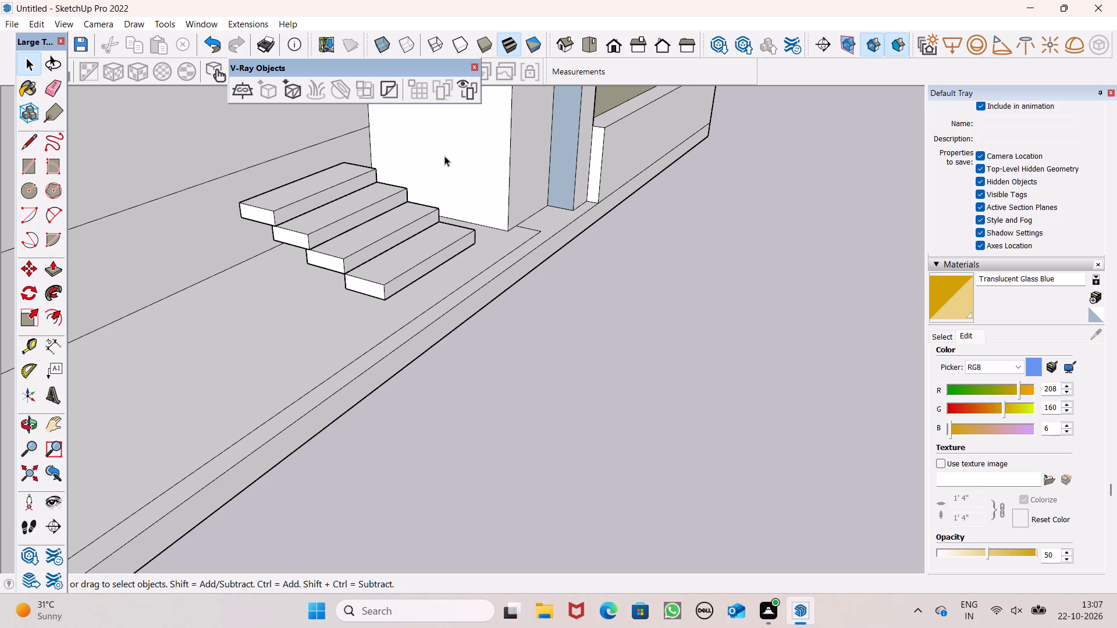
{"action": "middle_click_drag", "start_coordinate": [490, 198], "coordinate": [281, 152]}
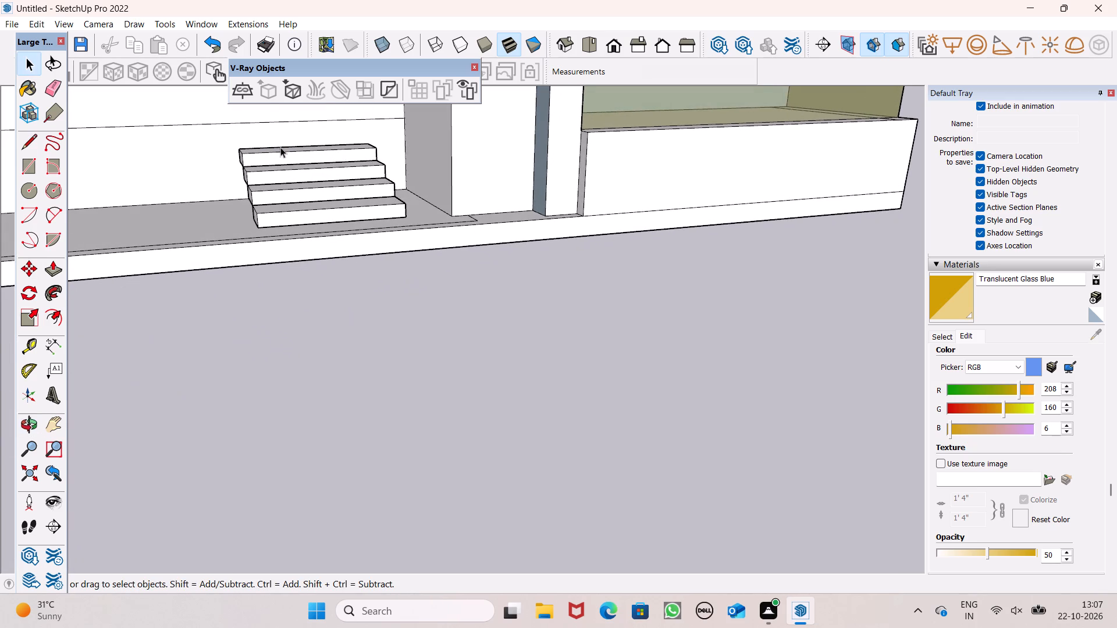
{"action": "scroll", "coordinate": [389, 184], "scroll_direction": "down", "scroll_amount": 2}
{"action": "middle_click_drag", "start_coordinate": [383, 195], "coordinate": [377, 198]}
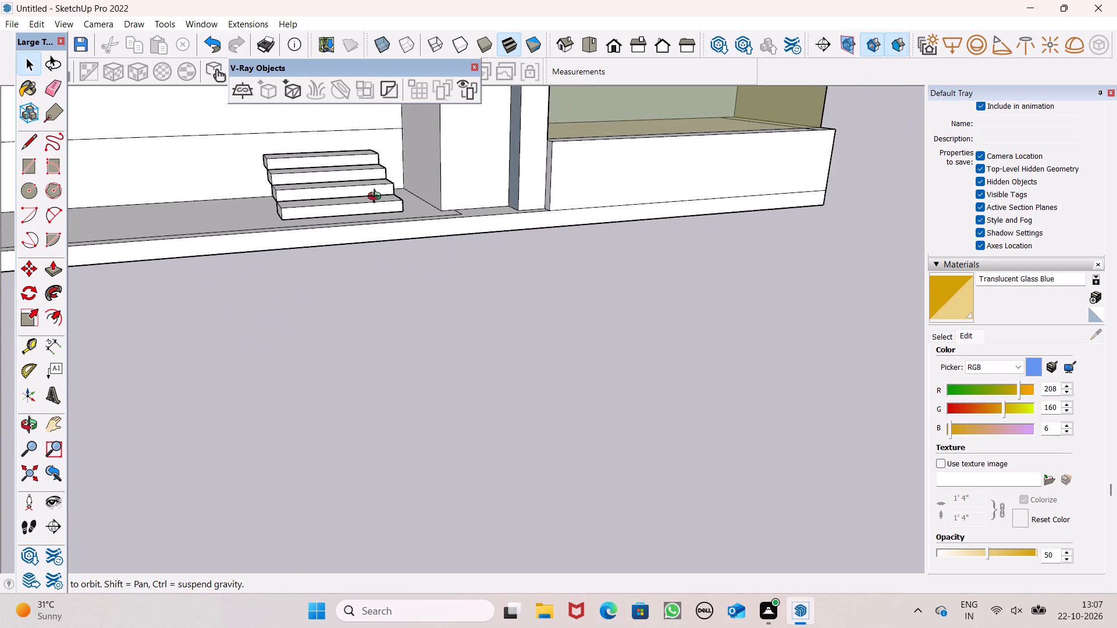
{"action": "middle_click_drag", "start_coordinate": [377, 198], "coordinate": [433, 204]}
{"action": "scroll", "coordinate": [424, 192], "scroll_direction": "down", "scroll_amount": 1}
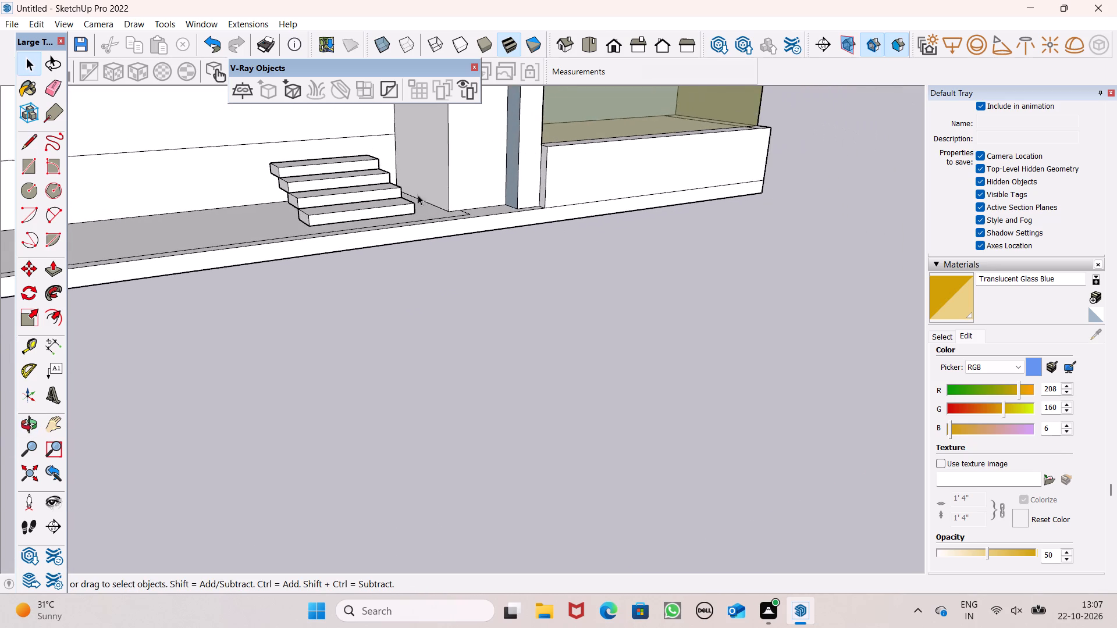
{"action": "scroll", "coordinate": [407, 201], "scroll_direction": "down", "scroll_amount": 1}
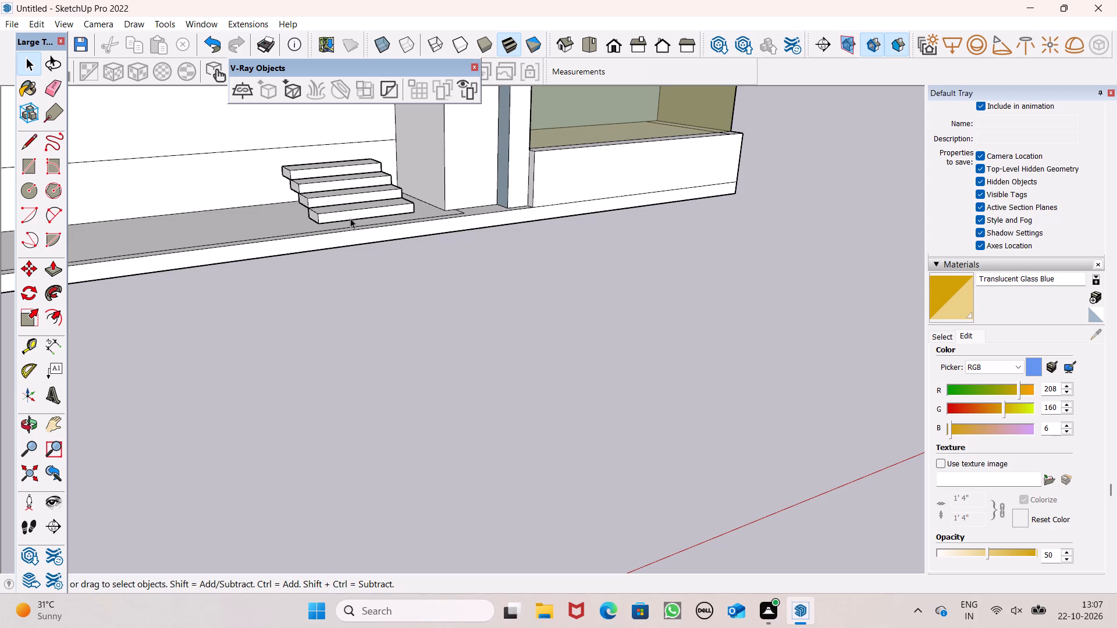
{"action": "scroll", "coordinate": [382, 181], "scroll_direction": "down", "scroll_amount": 1}
{"action": "scroll", "coordinate": [304, 166], "scroll_direction": "up", "scroll_amount": 3}
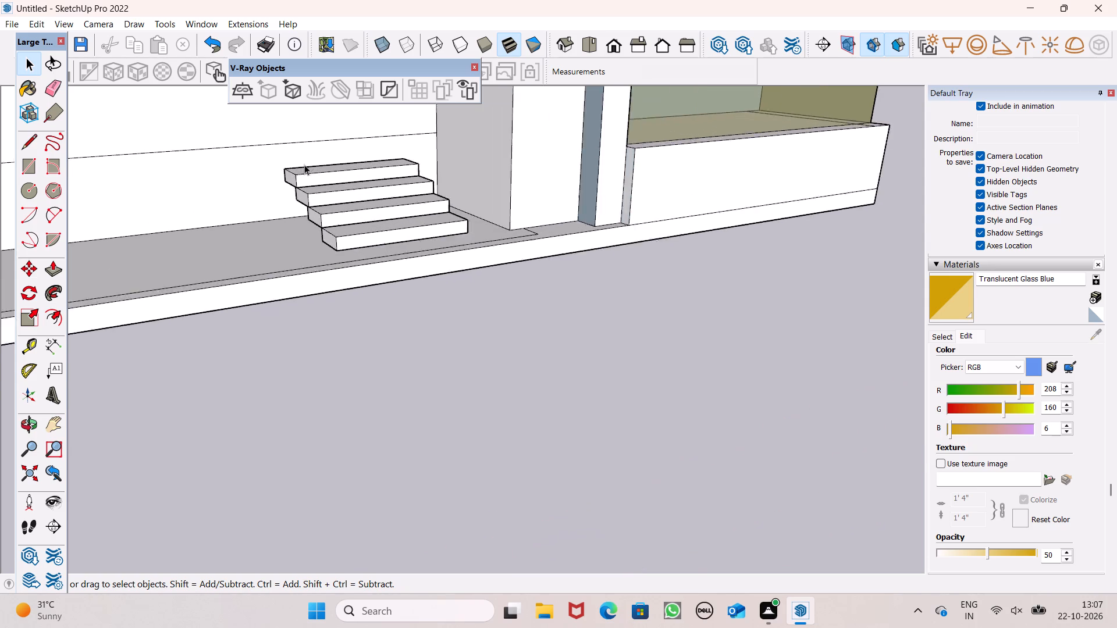
{"action": "scroll", "coordinate": [304, 165], "scroll_direction": "up", "scroll_amount": 3}
{"action": "middle_click_drag", "start_coordinate": [380, 227], "coordinate": [414, 273]}
{"action": "scroll", "coordinate": [414, 273], "scroll_direction": "up", "scroll_amount": 1}
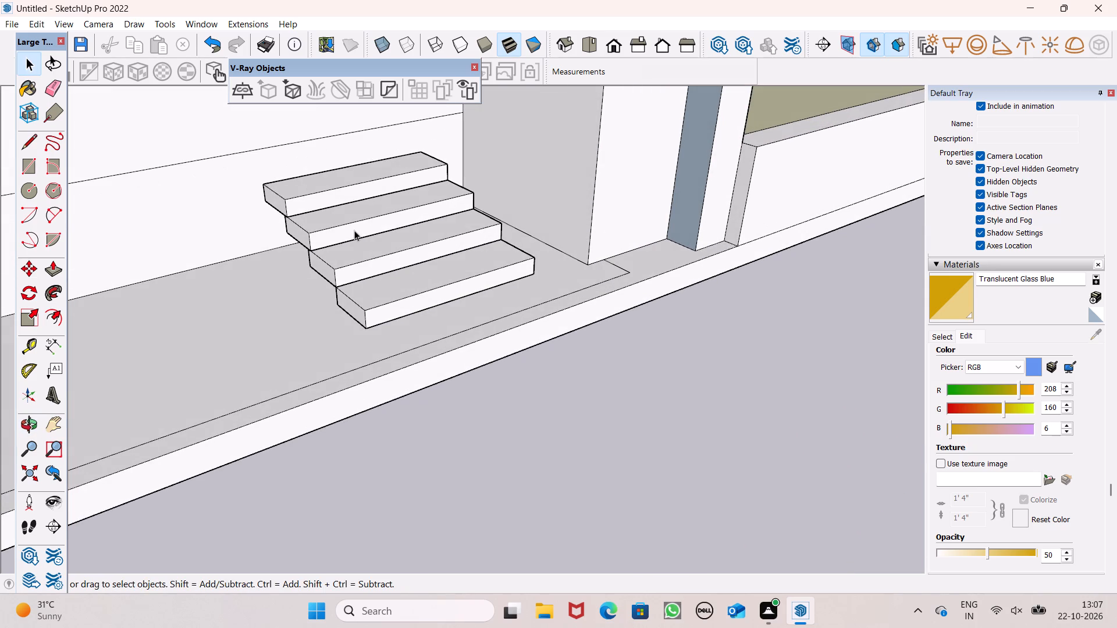
{"action": "scroll", "coordinate": [354, 227], "scroll_direction": "down", "scroll_amount": 5}
Move the stair group out of the recess onto open ground beyond the plinth's front corner, and clear the selection.
{"action": "left_click", "coordinate": [354, 230]}
{"action": "scroll", "coordinate": [351, 232], "scroll_direction": "down", "scroll_amount": 5}
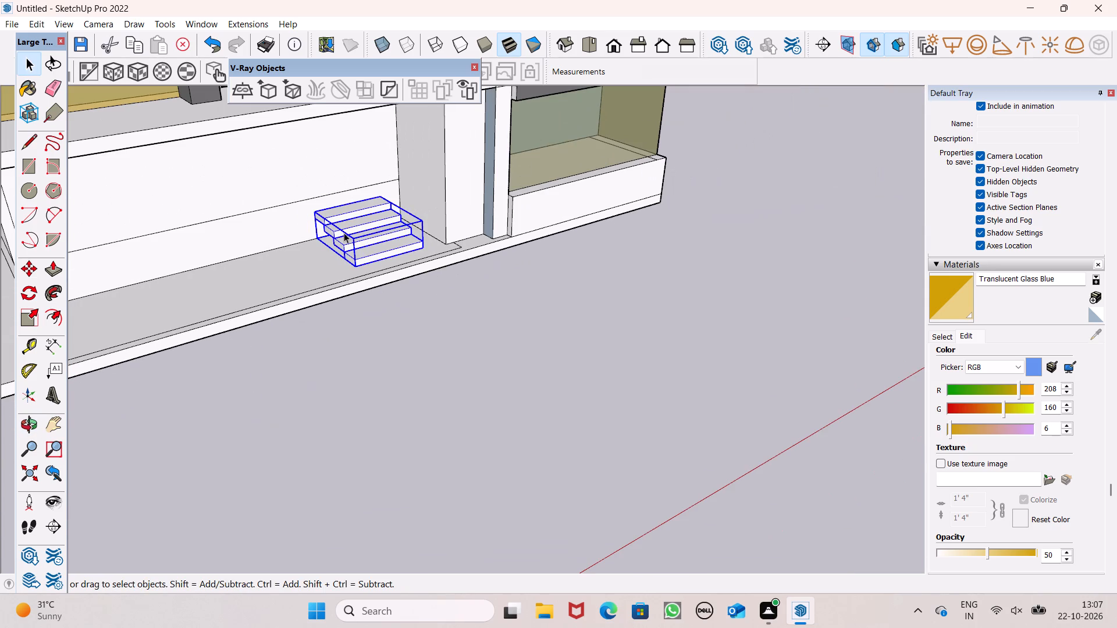
{"action": "scroll", "coordinate": [336, 220], "scroll_direction": "up", "scroll_amount": 4}
{"action": "key", "text": "m"}
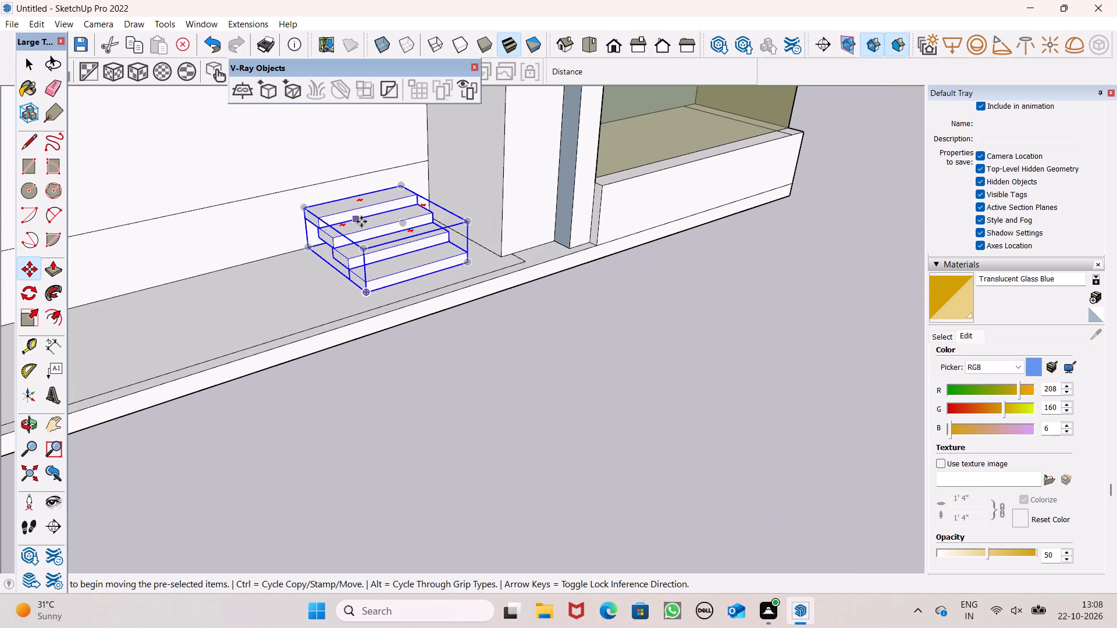
{"action": "key", "text": "Return"}
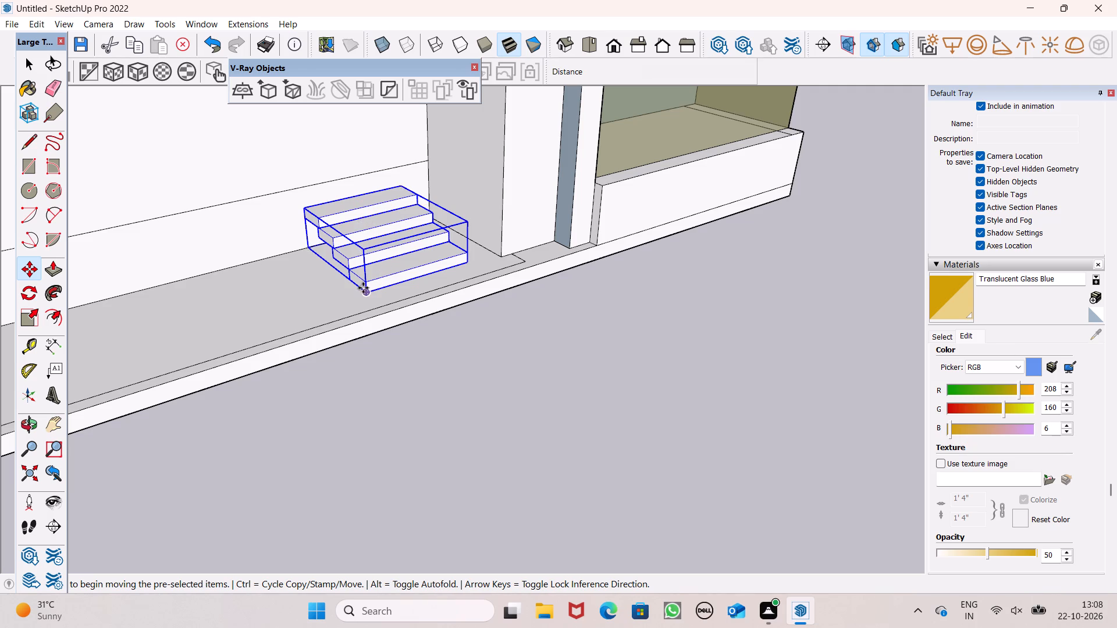
{"action": "left_click_drag", "start_coordinate": [364, 288], "coordinate": [760, 406]}
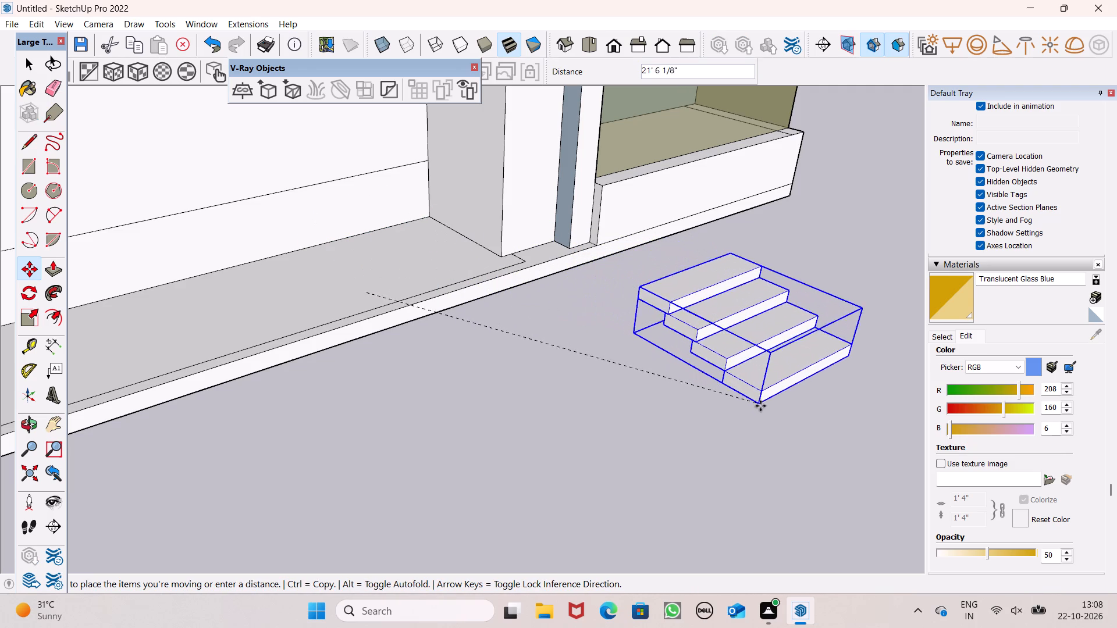
{"action": "left_click_drag", "start_coordinate": [760, 406], "coordinate": [764, 408]}
{"action": "scroll", "coordinate": [623, 380], "scroll_direction": "down", "scroll_amount": 14}
{"action": "middle_click_drag", "start_coordinate": [654, 412], "coordinate": [647, 424]}
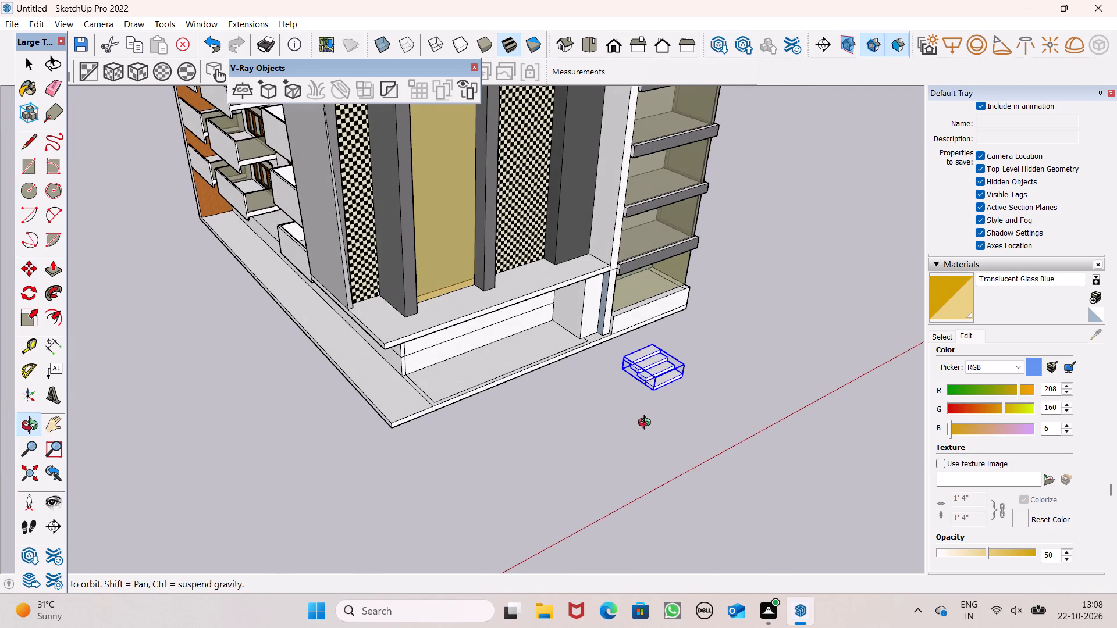
{"action": "middle_click_drag", "start_coordinate": [647, 424], "coordinate": [646, 424]}
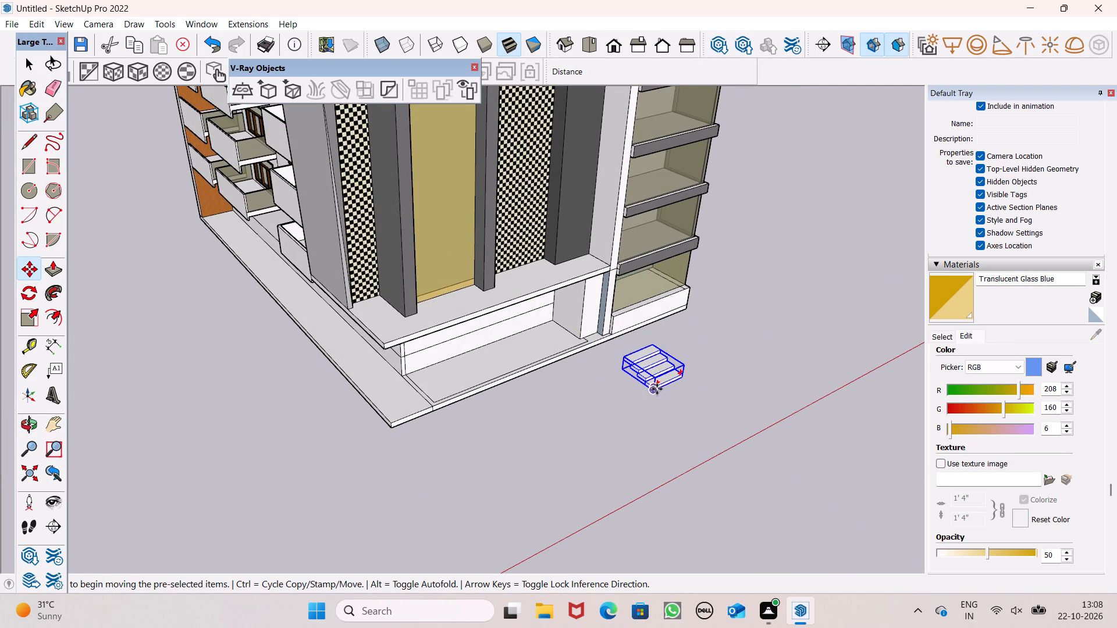
{"action": "left_click_drag", "start_coordinate": [653, 390], "coordinate": [268, 501]}
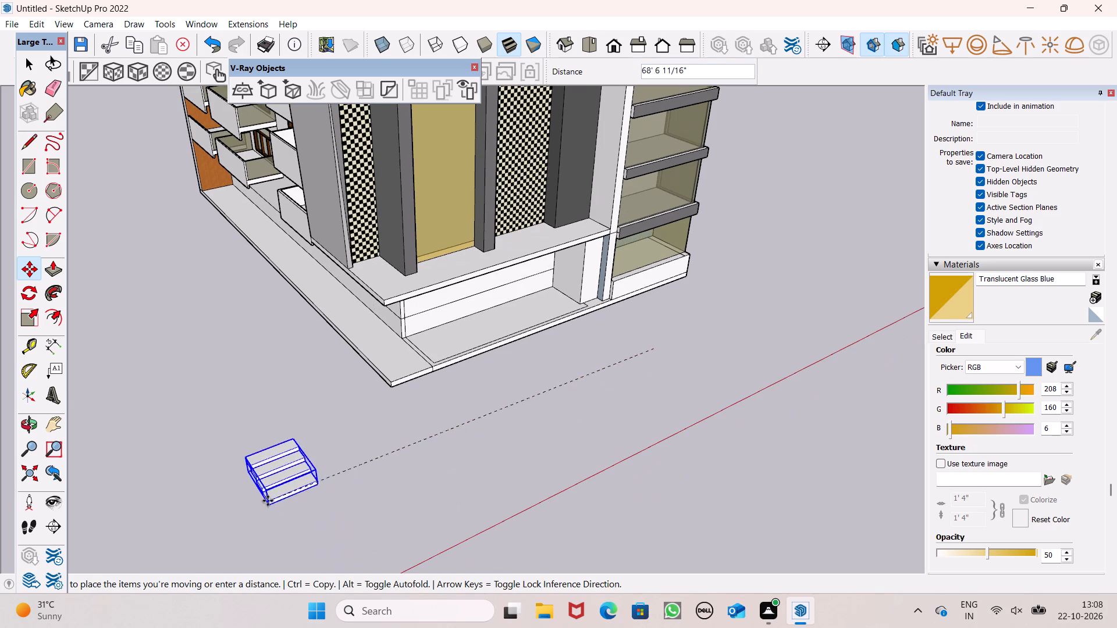
{"action": "left_click_drag", "start_coordinate": [268, 501], "coordinate": [296, 452]}
{"action": "key", "text": "space"}
{"action": "left_click", "coordinate": [375, 520]}
Explode the stair group back into its individual step blocks and clear the selection.
{"action": "scroll", "coordinate": [313, 474], "scroll_direction": "up", "scroll_amount": 3}
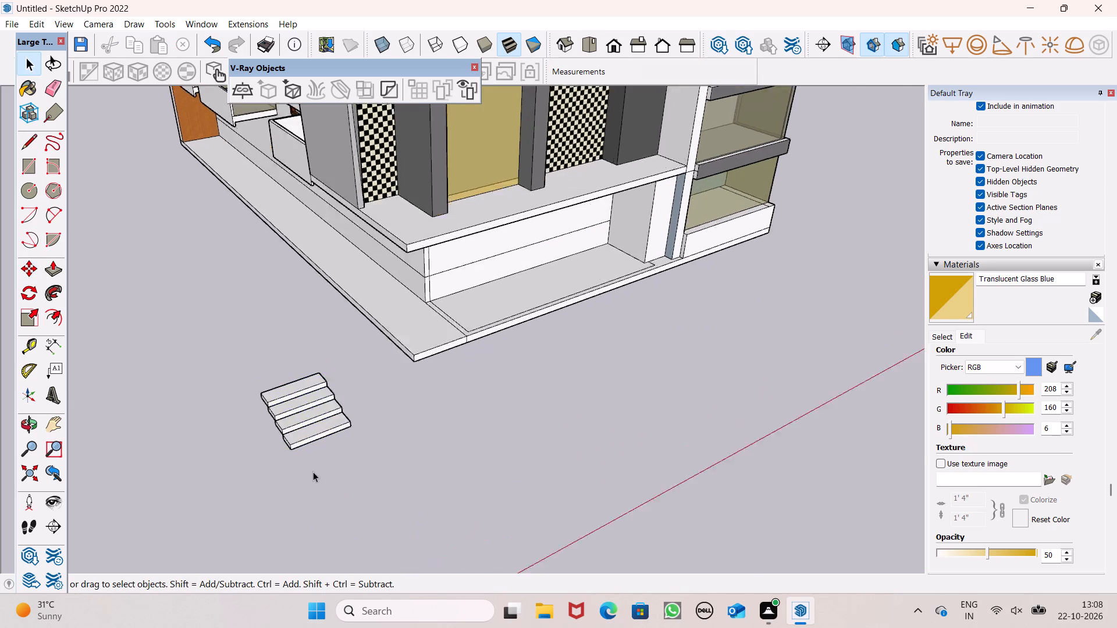
{"action": "scroll", "coordinate": [313, 472], "scroll_direction": "up", "scroll_amount": 10}
{"action": "left_click", "coordinate": [291, 398]}
{"action": "right_click", "coordinate": [291, 397]}
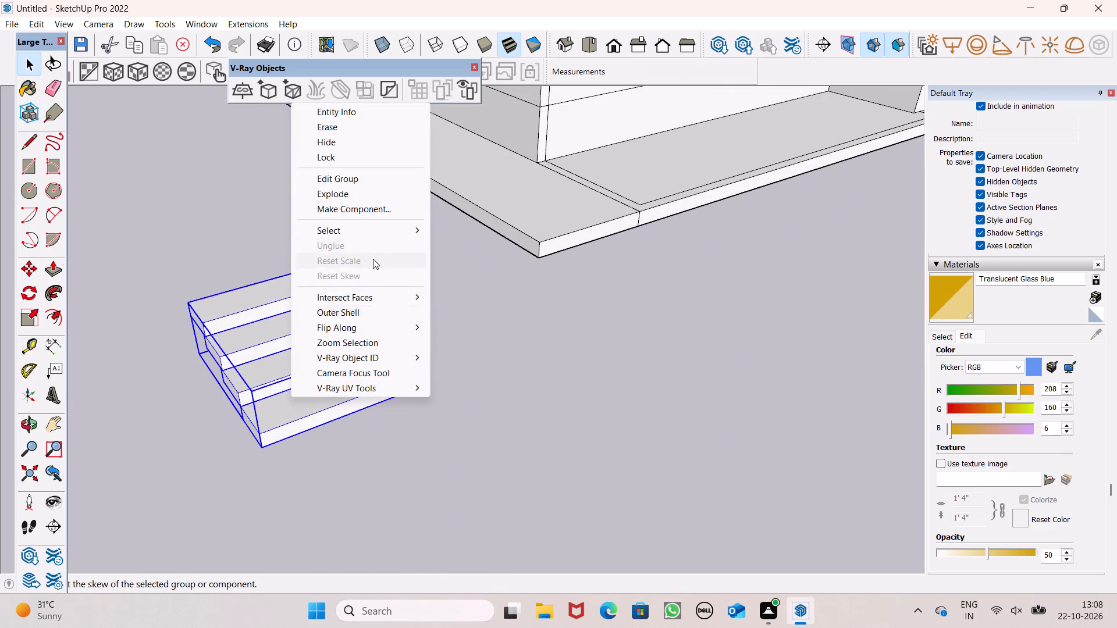
{"action": "left_click", "coordinate": [382, 192]}
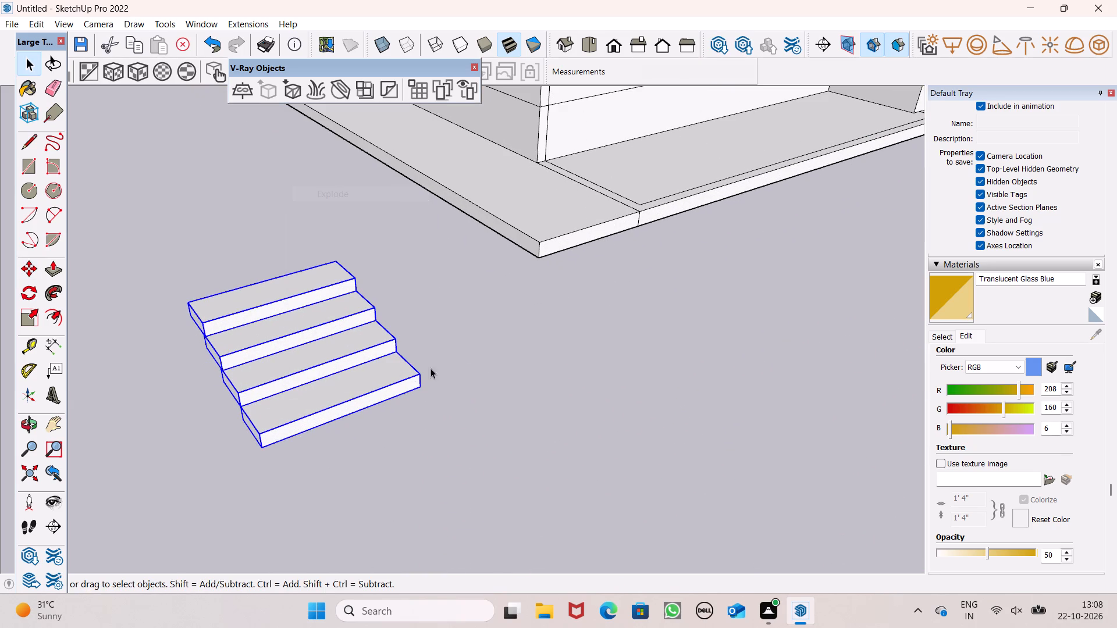
{"action": "left_click", "coordinate": [424, 329]}
Copy the top step block and set the copy one rise up and back as the fifth step, and clear the selection.
{"action": "left_click", "coordinate": [229, 305]}
{"action": "middle_click_drag", "start_coordinate": [225, 452], "coordinate": [429, 465]}
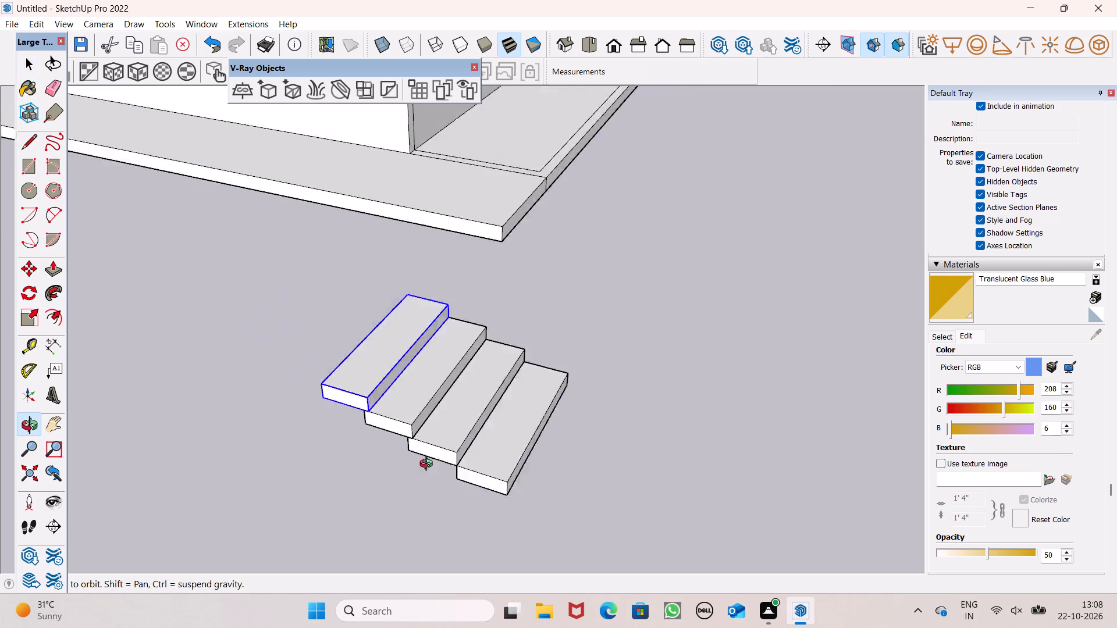
{"action": "middle_click_drag", "start_coordinate": [429, 465], "coordinate": [570, 472]}
{"action": "scroll", "coordinate": [569, 472], "scroll_direction": "up", "scroll_amount": 1}
{"action": "key", "text": "m"}
{"action": "key", "text": "Return"}
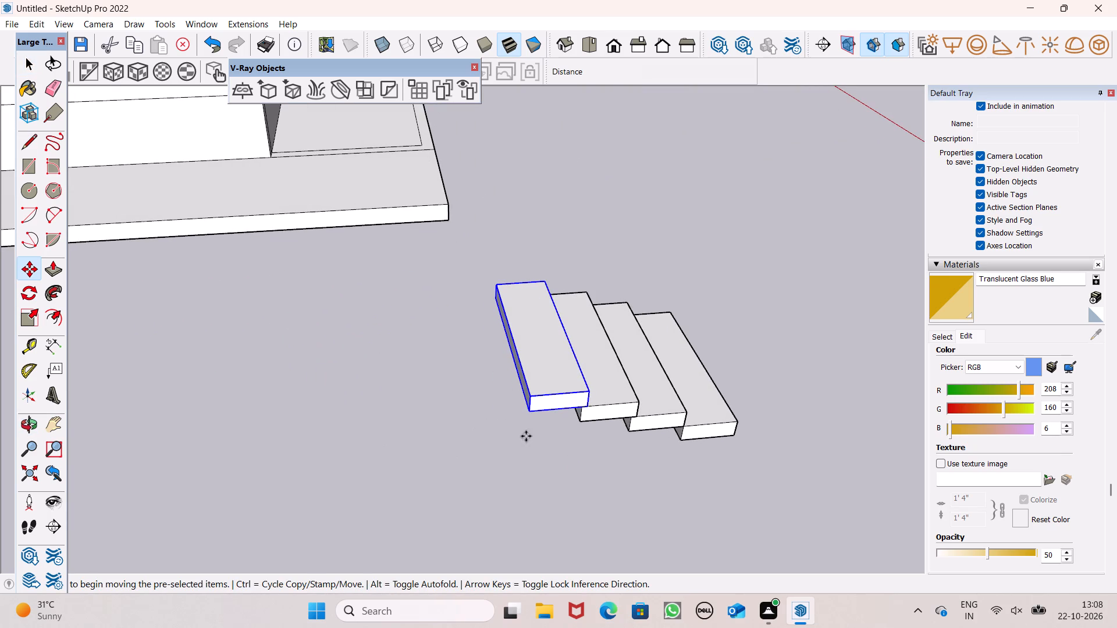
{"action": "left_click_drag", "start_coordinate": [531, 413], "coordinate": [490, 390]}
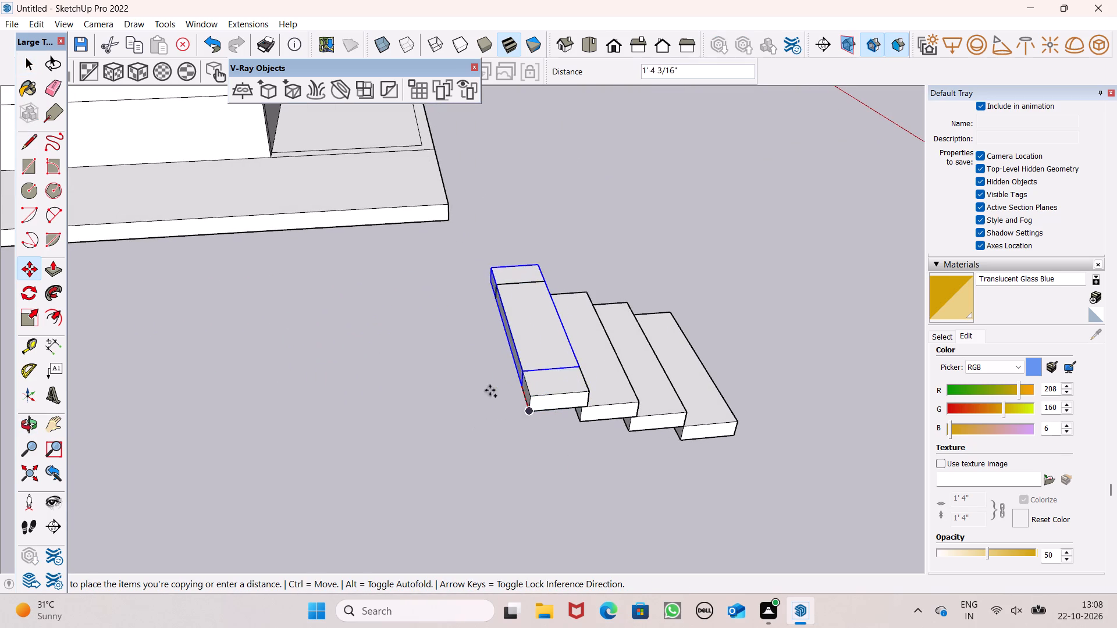
{"action": "left_click_drag", "start_coordinate": [490, 390], "coordinate": [428, 405]}
{"action": "left_click_drag", "start_coordinate": [489, 416], "coordinate": [524, 395]}
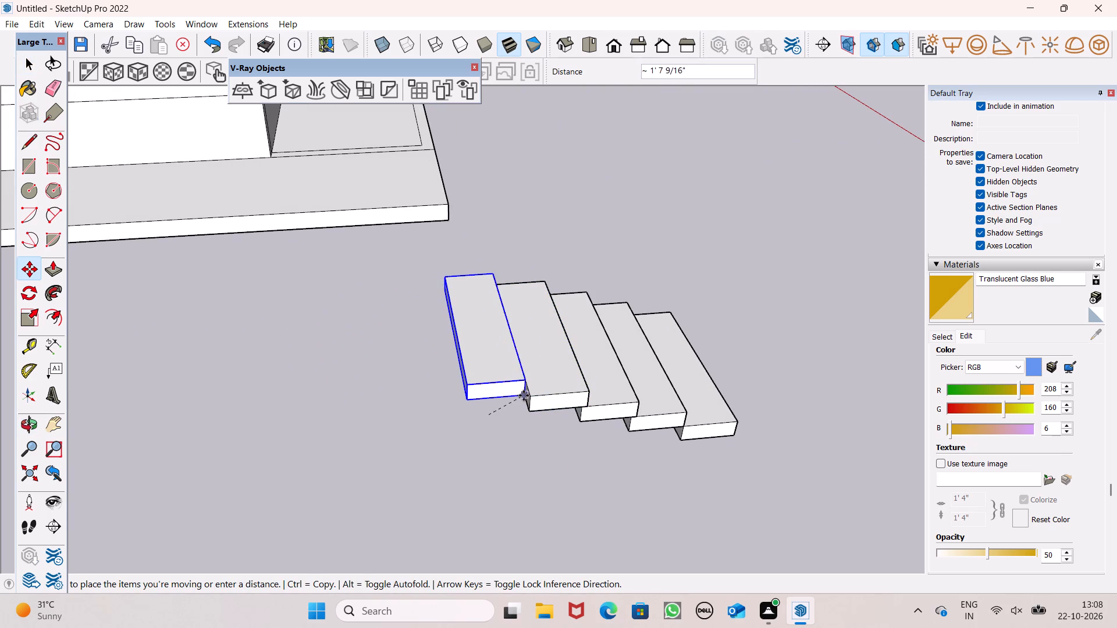
{"action": "left_click_drag", "start_coordinate": [524, 395], "coordinate": [531, 399]}
{"action": "scroll", "coordinate": [468, 451], "scroll_direction": "down", "scroll_amount": 2}
{"action": "middle_click_drag", "start_coordinate": [520, 462], "coordinate": [328, 359]}
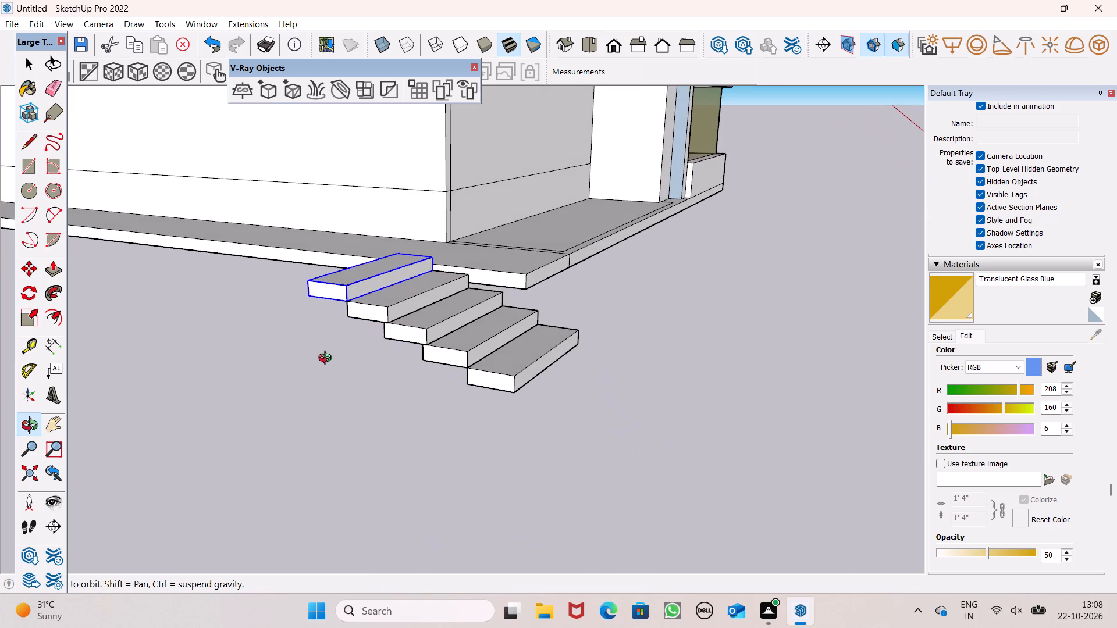
{"action": "middle_click_drag", "start_coordinate": [328, 359], "coordinate": [325, 370]}
{"action": "key", "text": "space"}
{"action": "left_click", "coordinate": [337, 365]}
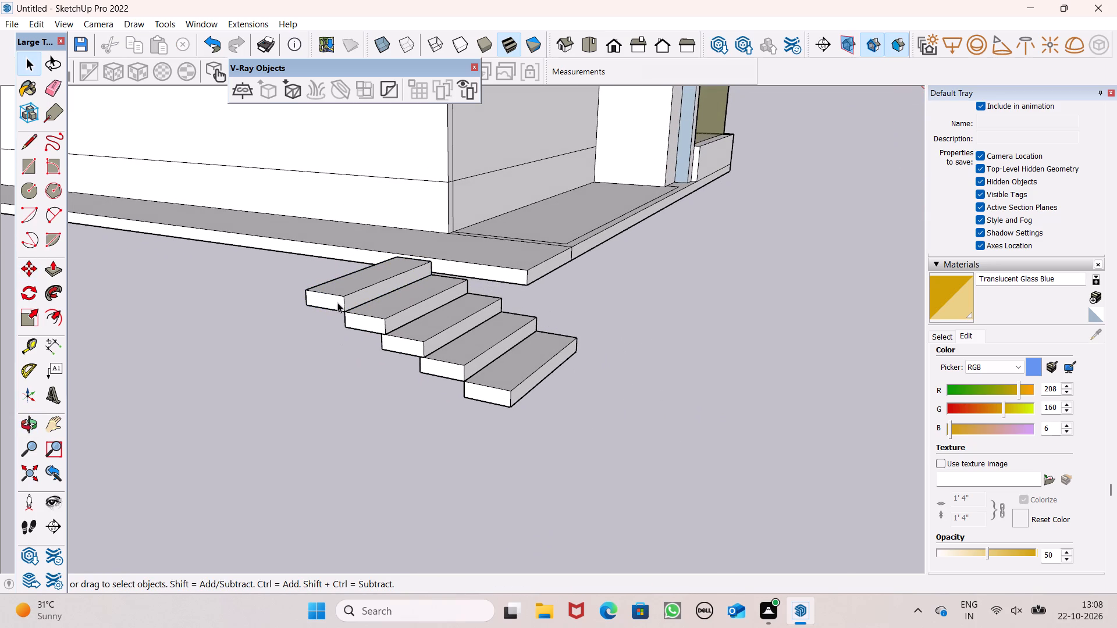
Place a spare copy of the top step block on open ground away from the stair, and clear the selection.
{"action": "left_click", "coordinate": [337, 302]}
{"action": "key", "text": "m"}
{"action": "key", "text": "Return"}
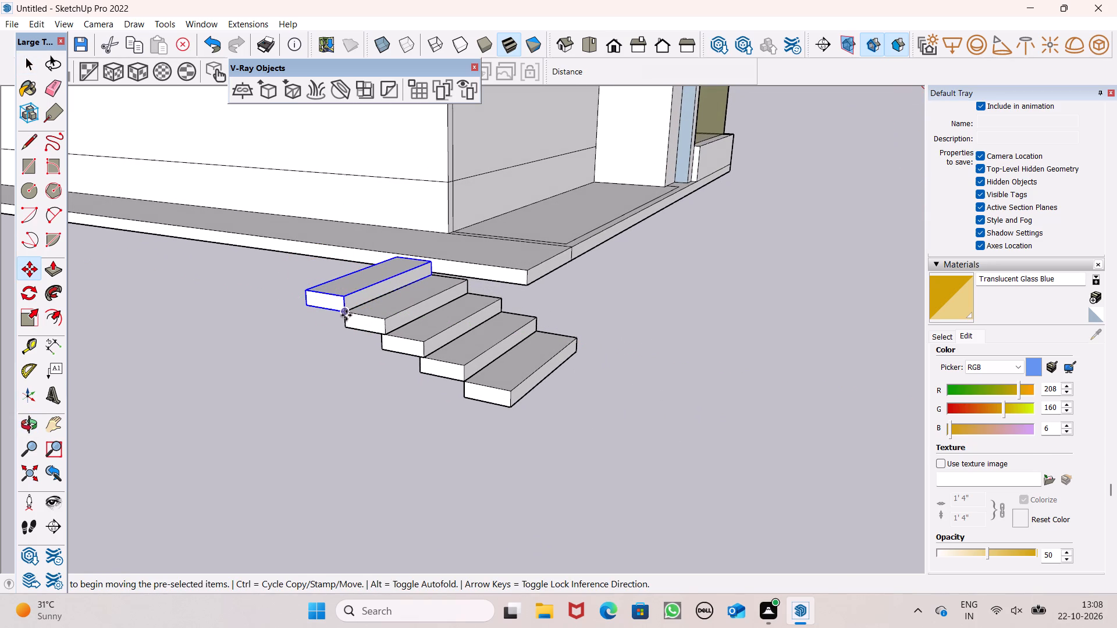
{"action": "left_click_drag", "start_coordinate": [345, 315], "coordinate": [87, 377]}
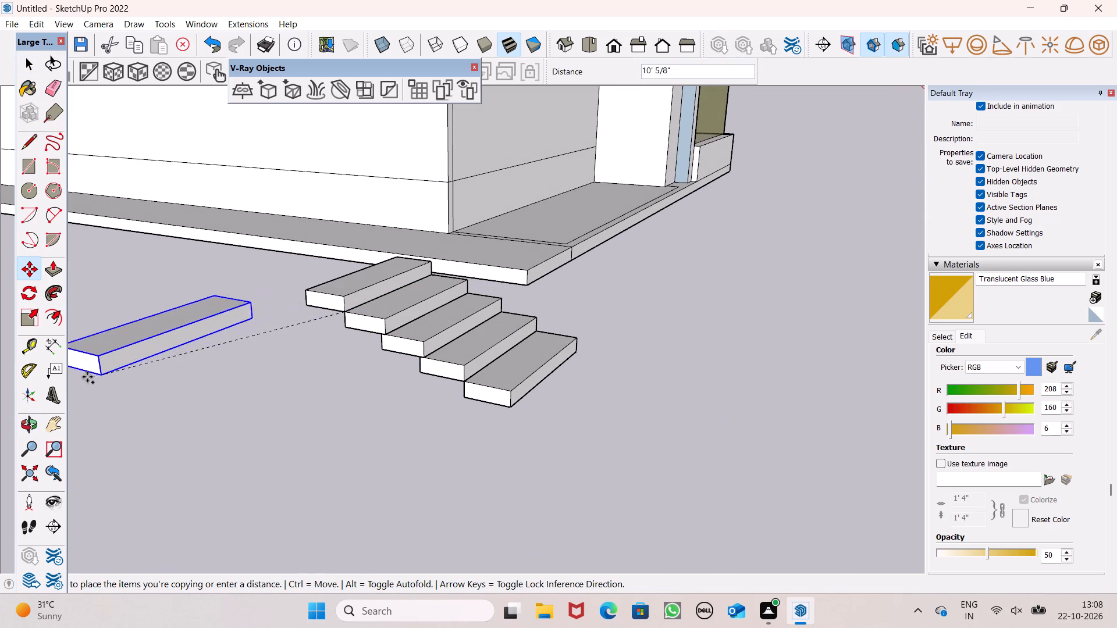
{"action": "left_click_drag", "start_coordinate": [87, 377], "coordinate": [70, 381]}
{"action": "key", "text": "space"}
{"action": "left_click", "coordinate": [214, 422]}
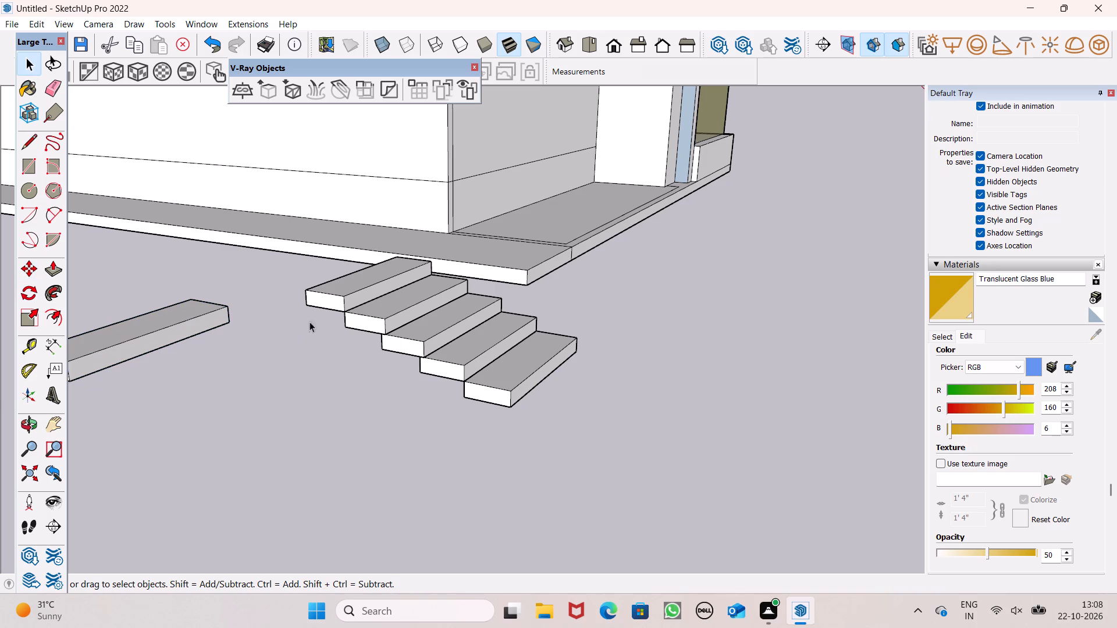
Select all five stacked step blocks and make them one group.
{"action": "scroll", "coordinate": [396, 281], "scroll_direction": "up", "scroll_amount": 2}
{"action": "left_click", "coordinate": [318, 297], "text": "ctrl"}
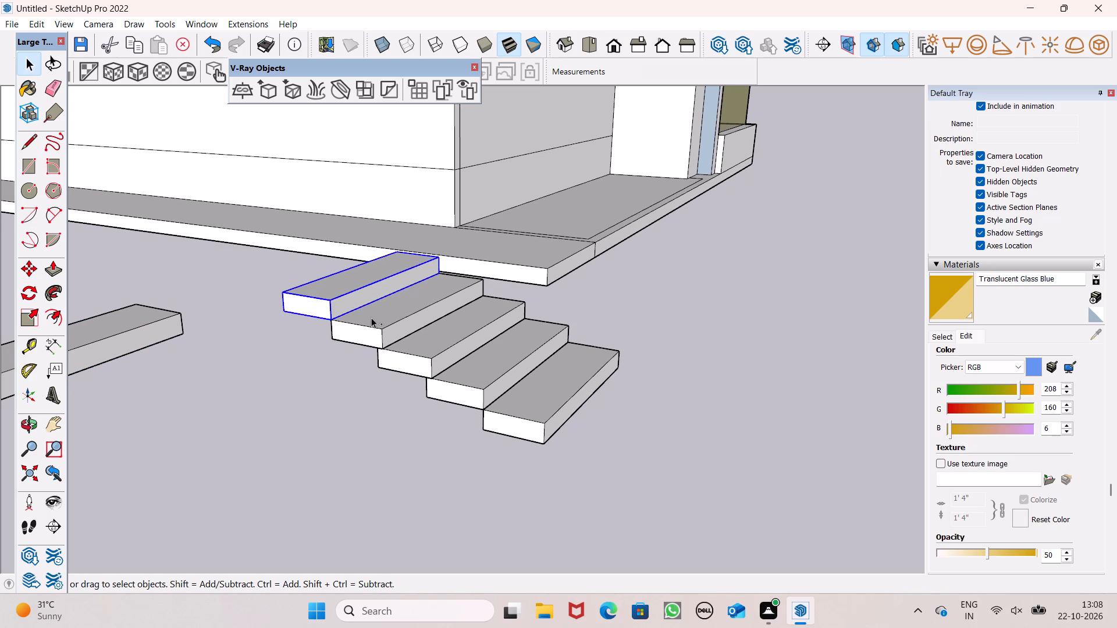
{"action": "left_click", "coordinate": [375, 319], "text": "ctrl"}
{"action": "left_click", "coordinate": [442, 357], "text": "ctrl"}
{"action": "left_click", "coordinate": [475, 384], "text": "ctrl"}
{"action": "left_click", "coordinate": [531, 412], "text": "ctrl"}
{"action": "right_click_drag", "start_coordinate": [521, 398], "coordinate": [520, 392], "text": "ctrl"}
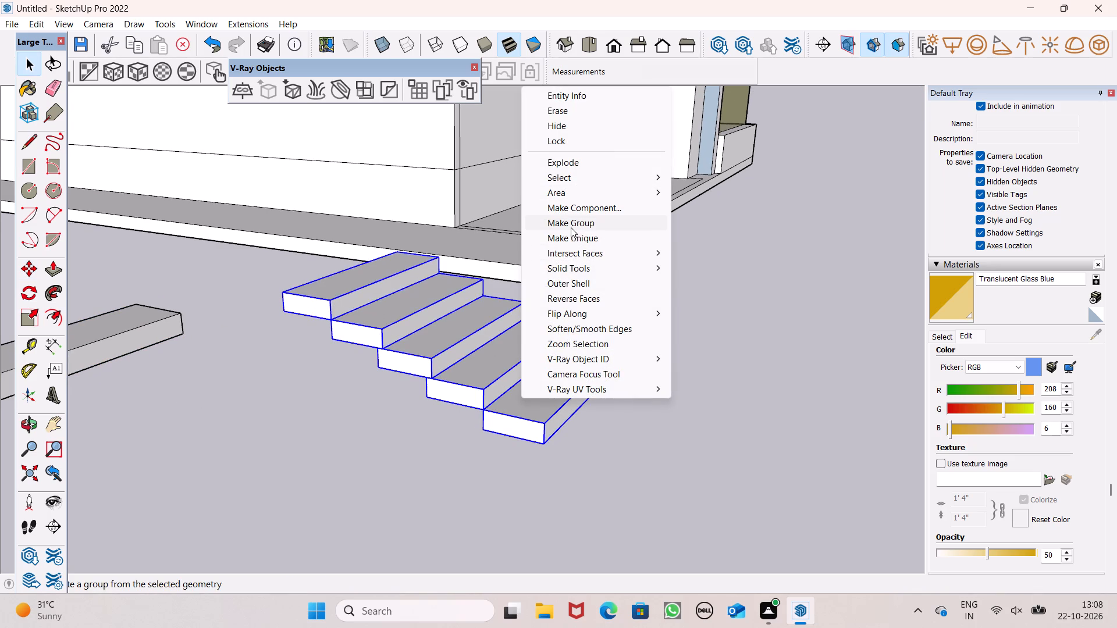
{"action": "left_click", "coordinate": [571, 226]}
Move the five-step stair group from the open ground onto the ground-floor recess floor, beside the pier.
{"action": "scroll", "coordinate": [275, 254], "scroll_direction": "down", "scroll_amount": 4}
{"action": "scroll", "coordinate": [437, 284], "scroll_direction": "down", "scroll_amount": 1}
{"action": "middle_click_drag", "start_coordinate": [442, 302], "coordinate": [268, 363]}
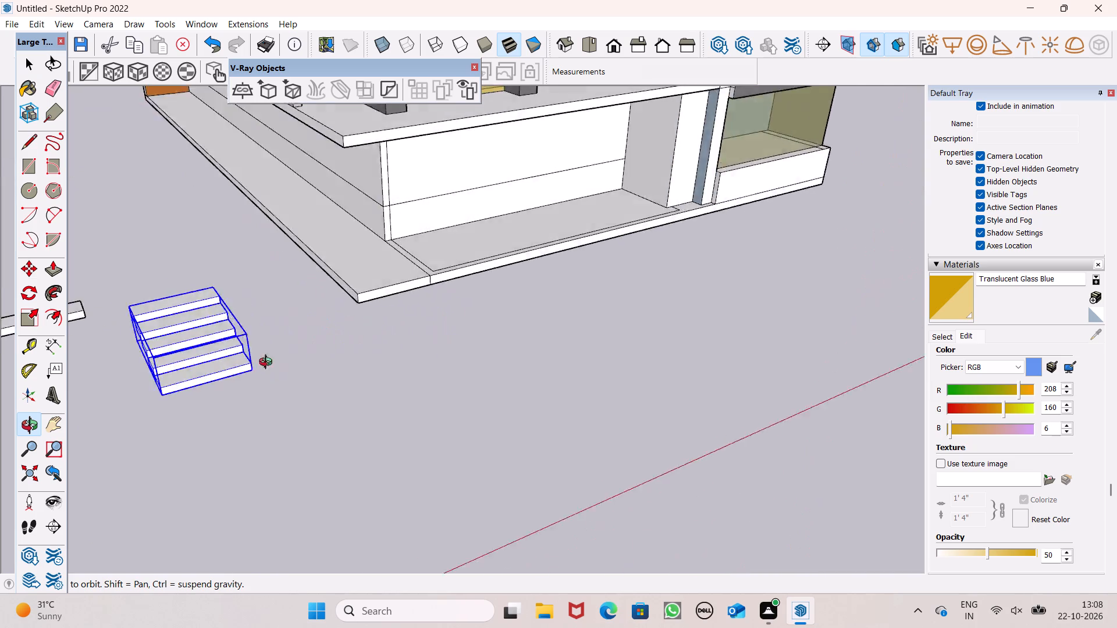
{"action": "middle_click_drag", "start_coordinate": [268, 363], "coordinate": [144, 376]}
{"action": "key", "text": "m"}
{"action": "key", "text": "Return"}
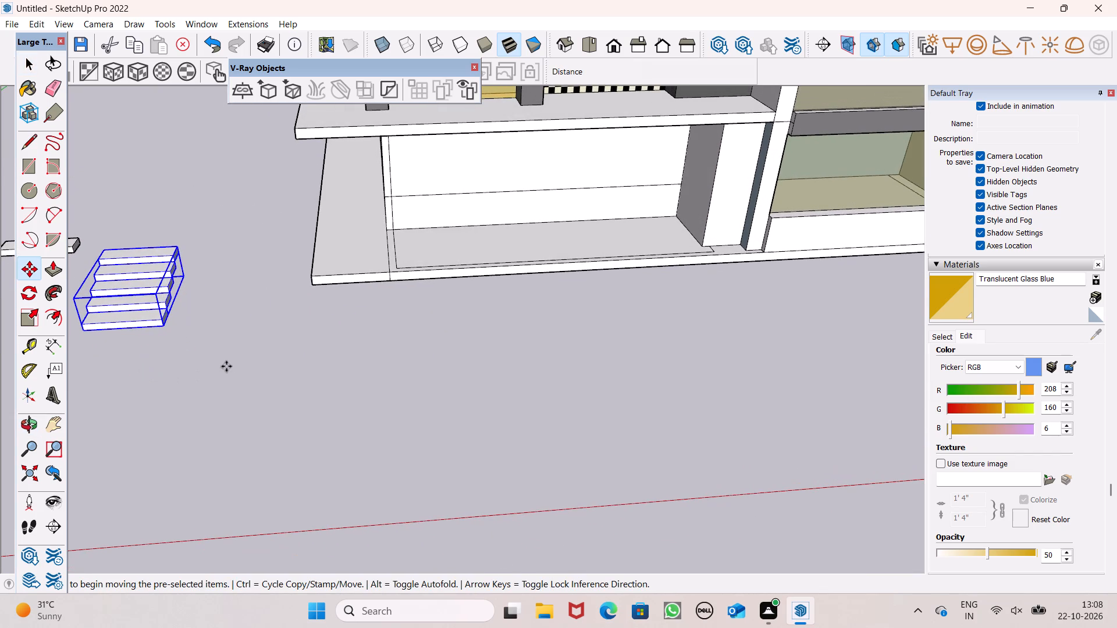
{"action": "left_click_drag", "start_coordinate": [166, 330], "coordinate": [527, 261]}
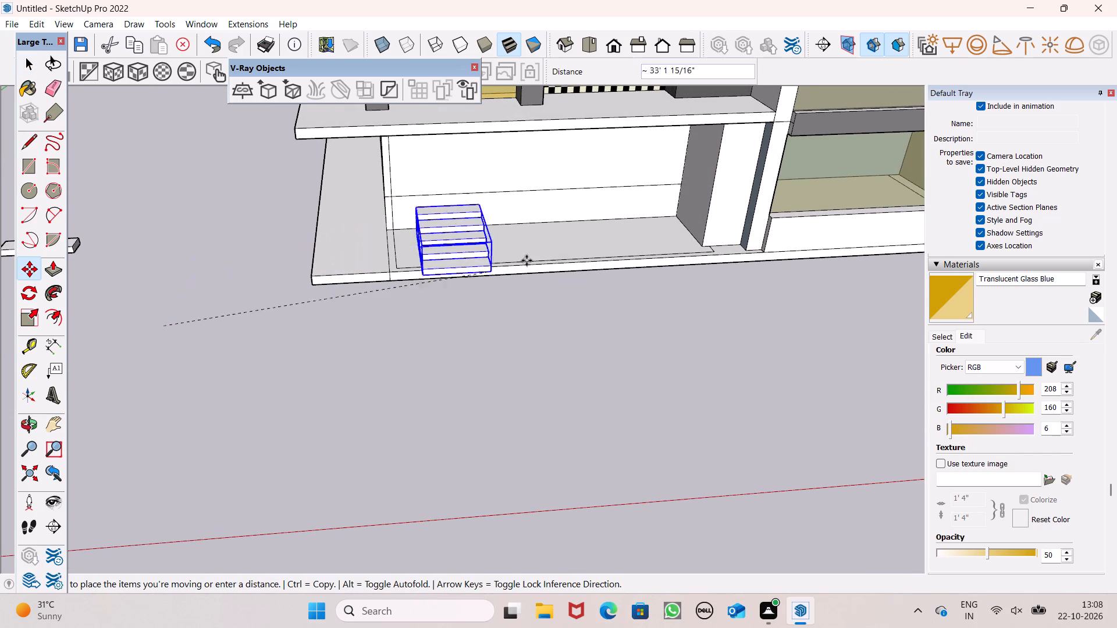
{"action": "left_click_drag", "start_coordinate": [527, 261], "coordinate": [697, 249]}
Shift the stair group so its lower rear corner meets the base of the recess's back wall.
{"action": "scroll", "coordinate": [602, 260], "scroll_direction": "up", "scroll_amount": 5}
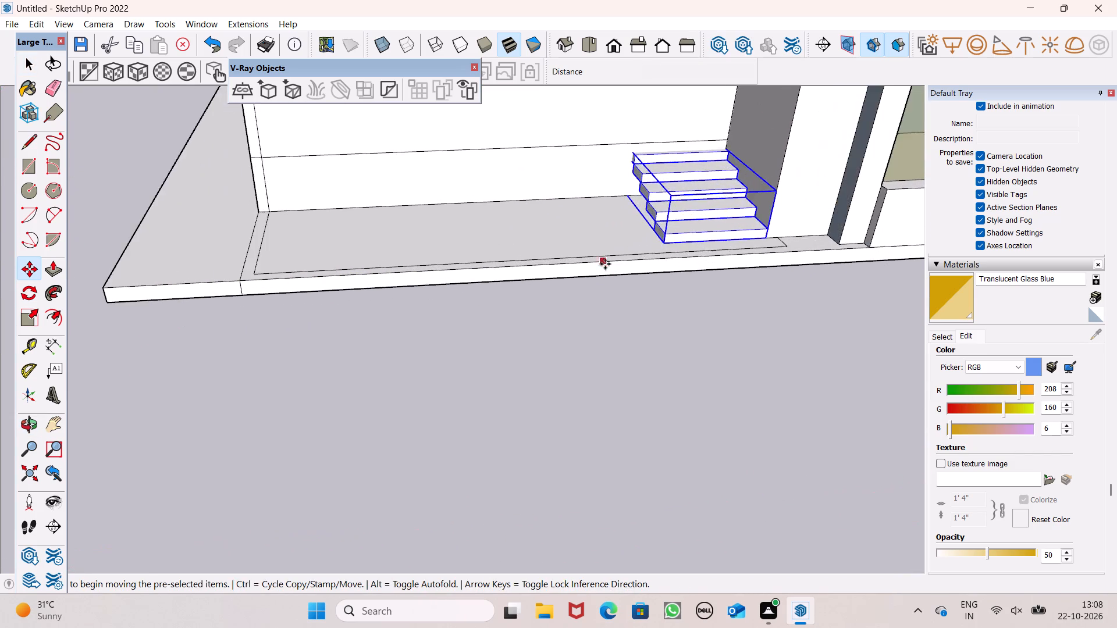
{"action": "middle_click_drag", "start_coordinate": [624, 284], "coordinate": [806, 267]}
{"action": "scroll", "coordinate": [616, 212], "scroll_direction": "up", "scroll_amount": 7}
{"action": "scroll", "coordinate": [565, 229], "scroll_direction": "down", "scroll_amount": 8}
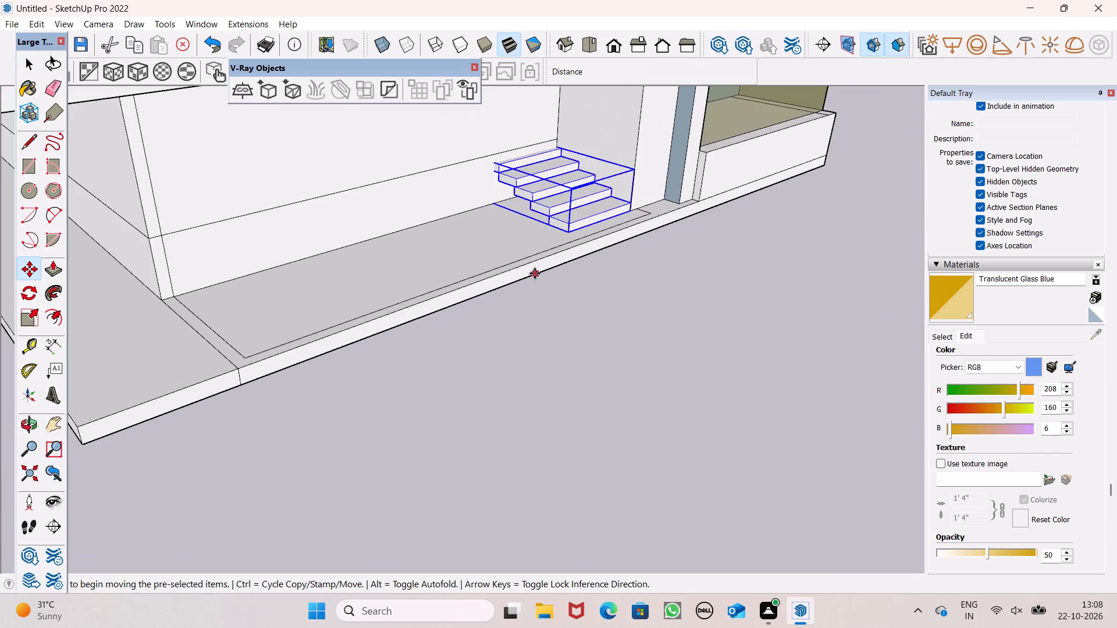
{"action": "scroll", "coordinate": [495, 217], "scroll_direction": "up", "scroll_amount": 8}
{"action": "scroll", "coordinate": [514, 251], "scroll_direction": "down", "scroll_amount": 5}
{"action": "middle_click_drag", "start_coordinate": [515, 295], "coordinate": [660, 301]}
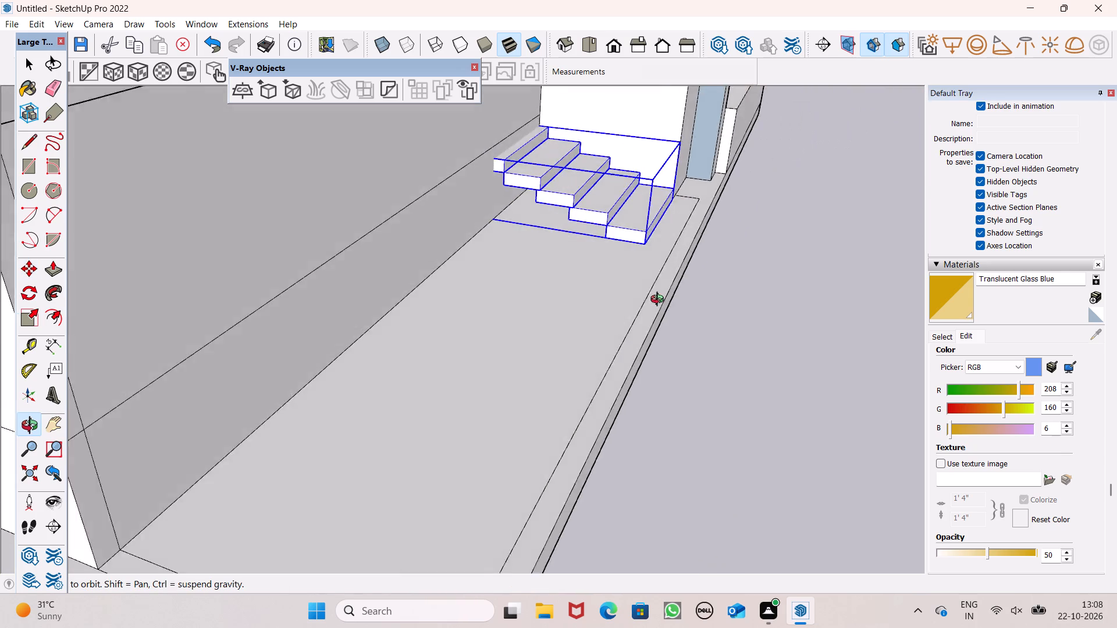
{"action": "middle_click_drag", "start_coordinate": [660, 301], "coordinate": [646, 280]}
{"action": "scroll", "coordinate": [500, 215], "scroll_direction": "up", "scroll_amount": 3}
{"action": "left_click_drag", "start_coordinate": [461, 221], "coordinate": [482, 231]}
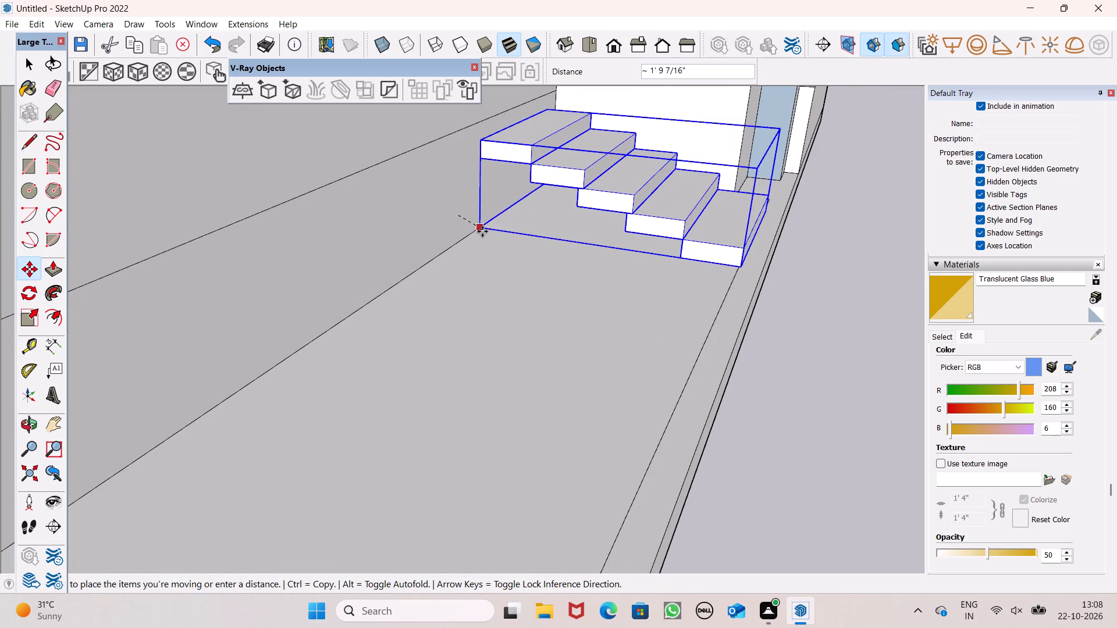
{"action": "left_click_drag", "start_coordinate": [482, 231], "coordinate": [467, 240]}
Scale the stair group to 1.20 in height and 0.91 in depth.
{"action": "scroll", "coordinate": [483, 267], "scroll_direction": "down", "scroll_amount": 2}
{"action": "middle_click_drag", "start_coordinate": [516, 276], "coordinate": [398, 331]}
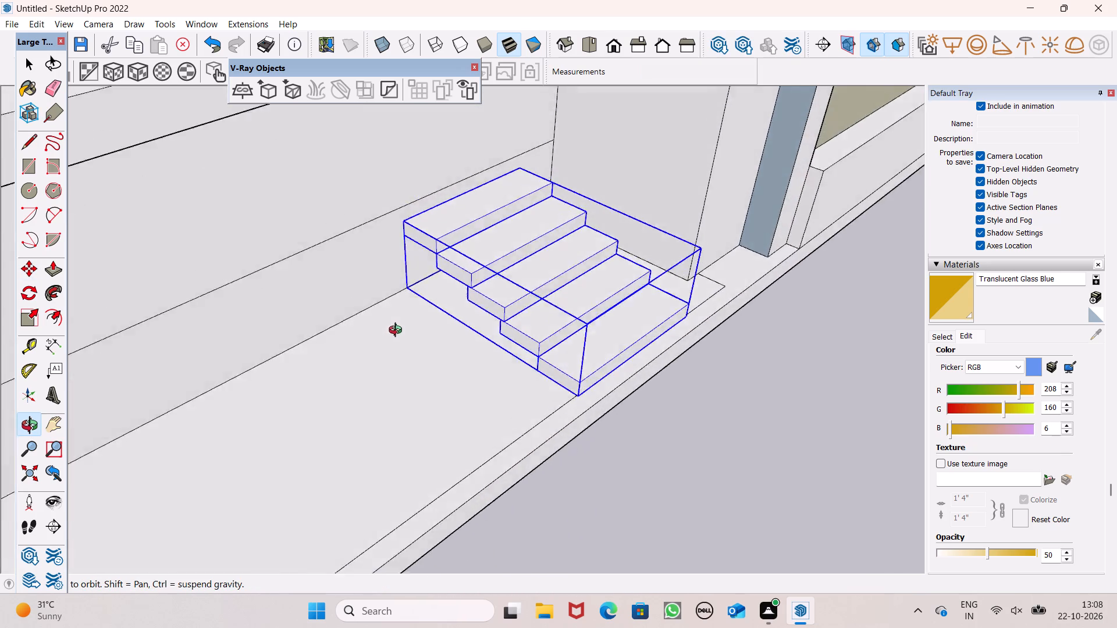
{"action": "middle_click_drag", "start_coordinate": [398, 331], "coordinate": [399, 316]}
{"action": "left_click", "coordinate": [31, 316]}
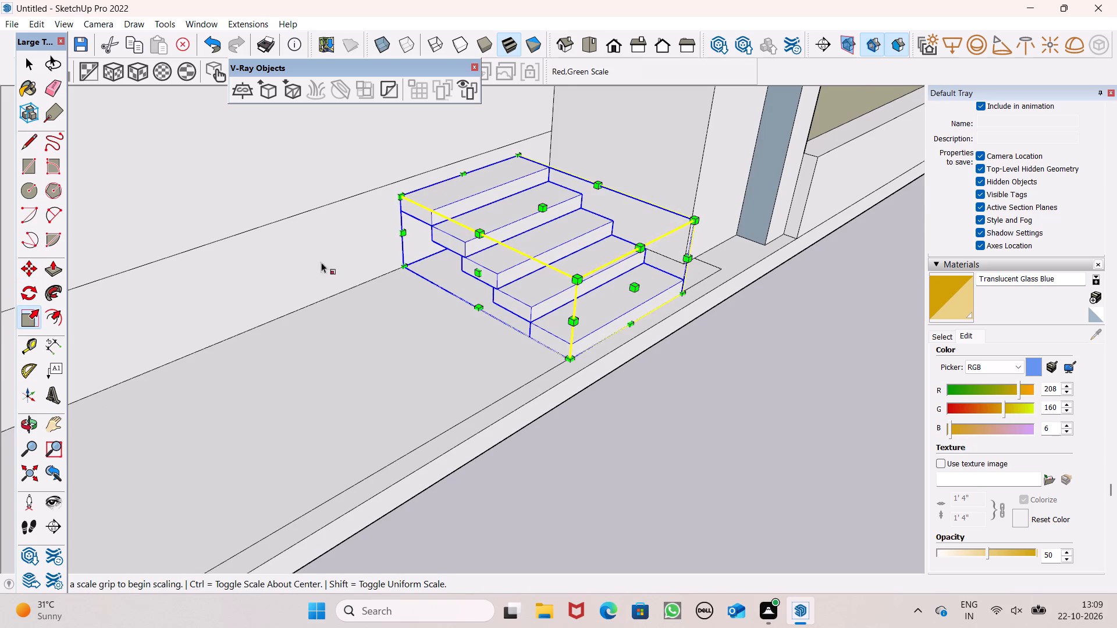
{"action": "scroll", "coordinate": [353, 258], "scroll_direction": "up", "scroll_amount": 2}
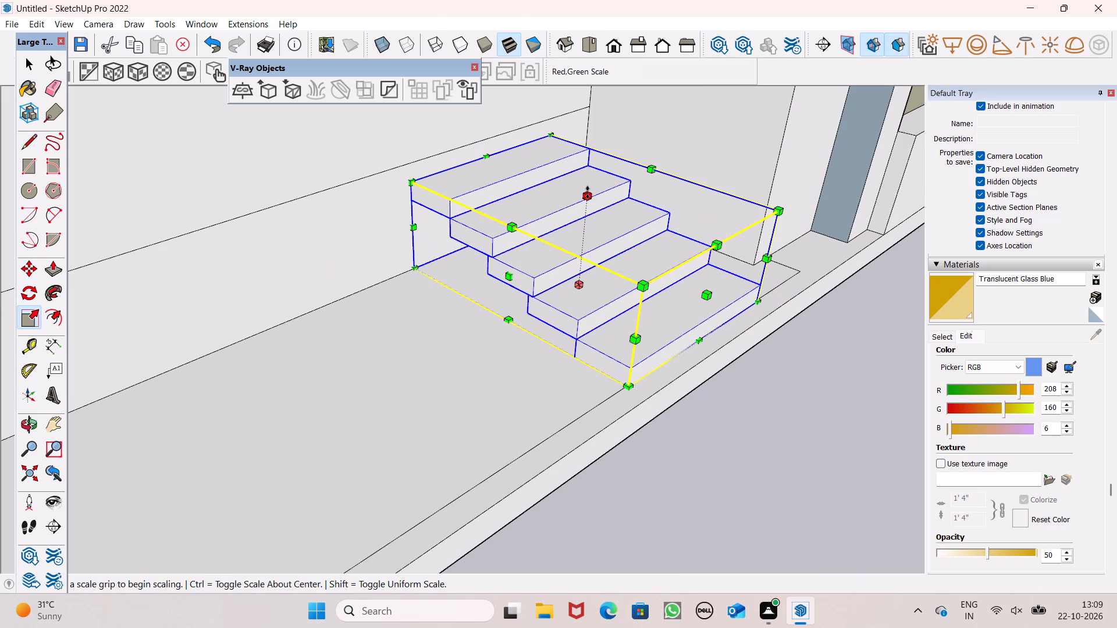
{"action": "left_click_drag", "start_coordinate": [588, 194], "coordinate": [588, 177]}
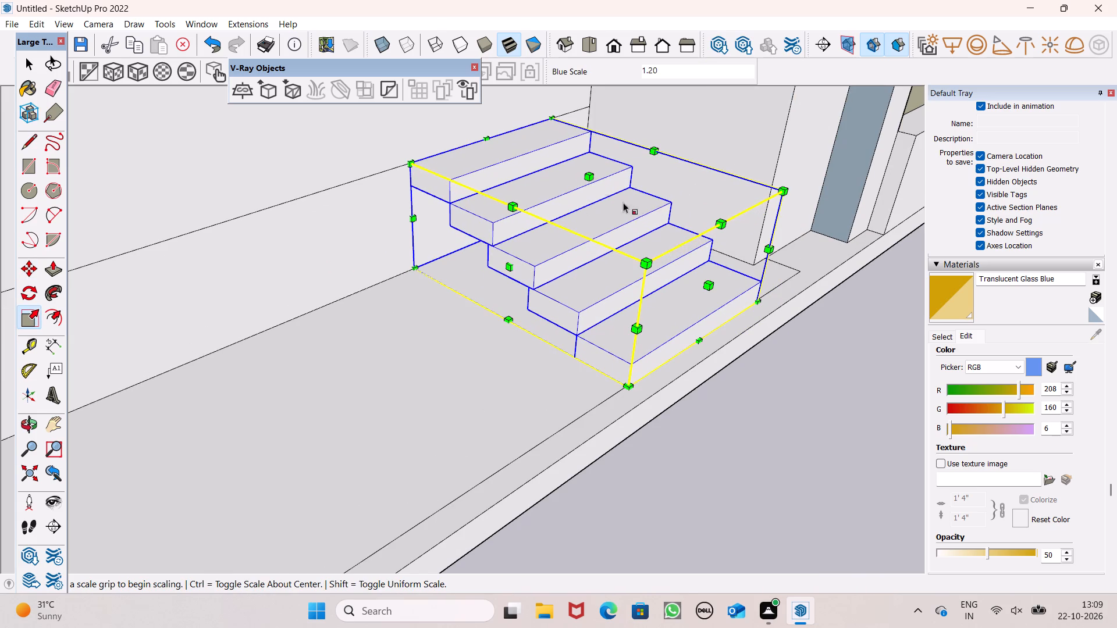
{"action": "left_click_drag", "start_coordinate": [705, 283], "coordinate": [685, 266]}
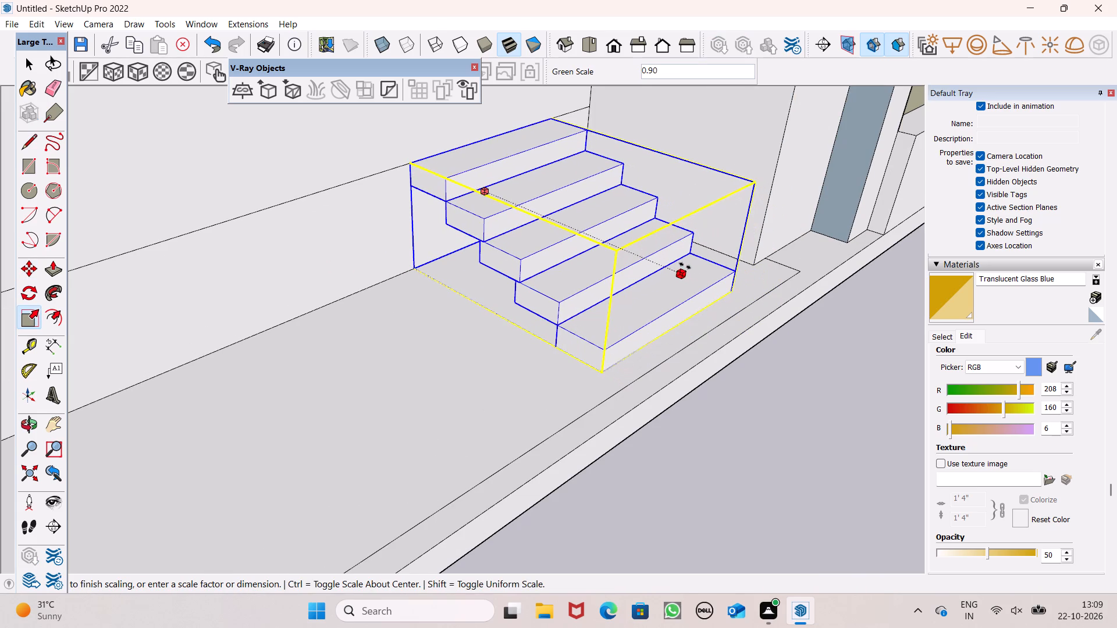
{"action": "left_click_drag", "start_coordinate": [685, 266], "coordinate": [686, 269]}
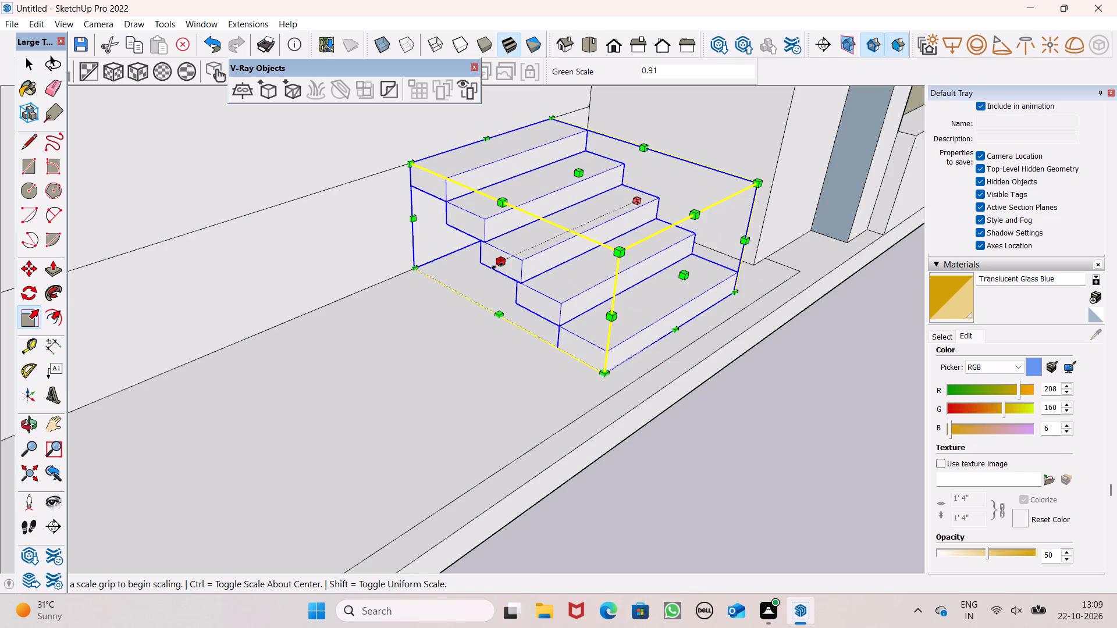
Widen the stair group along the recess, extending its open end outward and its other end to the pier face.
{"action": "left_click_drag", "start_coordinate": [501, 262], "coordinate": [269, 395]}
{"action": "scroll", "coordinate": [643, 123], "scroll_direction": "down", "scroll_amount": 4}
{"action": "middle_click_drag", "start_coordinate": [639, 180], "coordinate": [554, 213]}
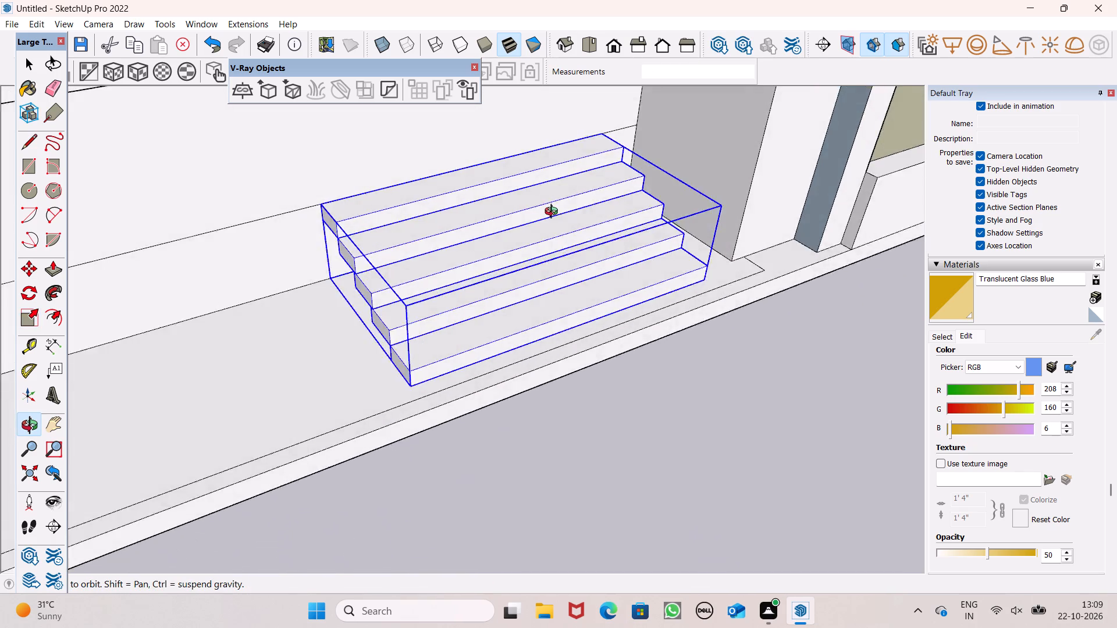
{"action": "middle_click_drag", "start_coordinate": [554, 213], "coordinate": [514, 223]}
{"action": "scroll", "coordinate": [711, 175], "scroll_direction": "up", "scroll_amount": 1}
{"action": "middle_click_drag", "start_coordinate": [694, 191], "coordinate": [465, 191]}
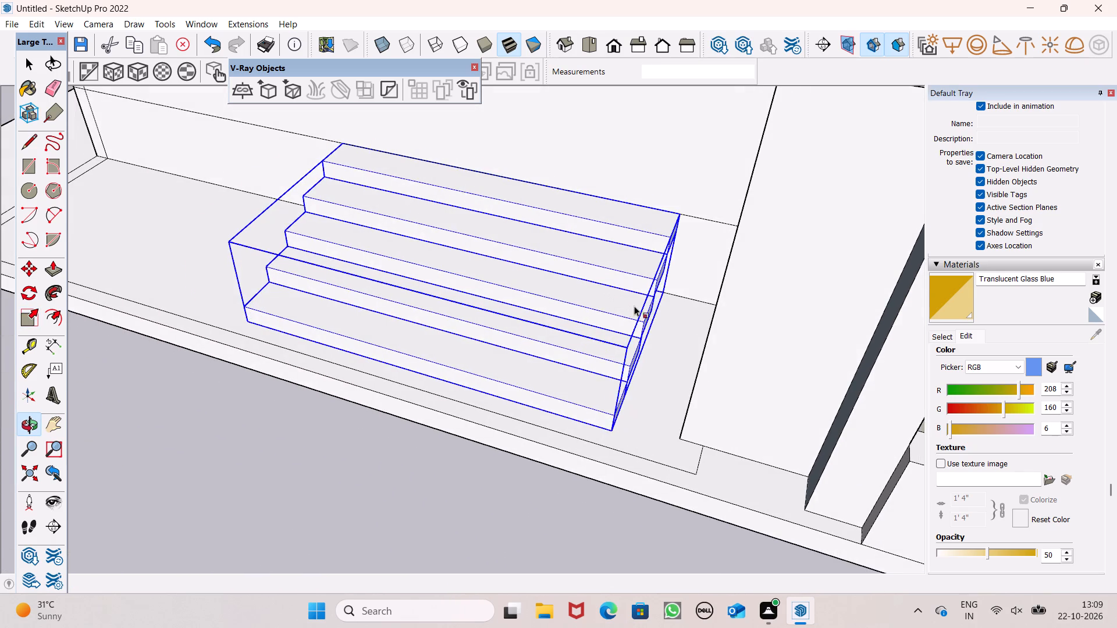
{"action": "scroll", "coordinate": [641, 300], "scroll_direction": "up", "scroll_amount": 6}
{"action": "left_click_drag", "start_coordinate": [654, 320], "coordinate": [666, 327]}
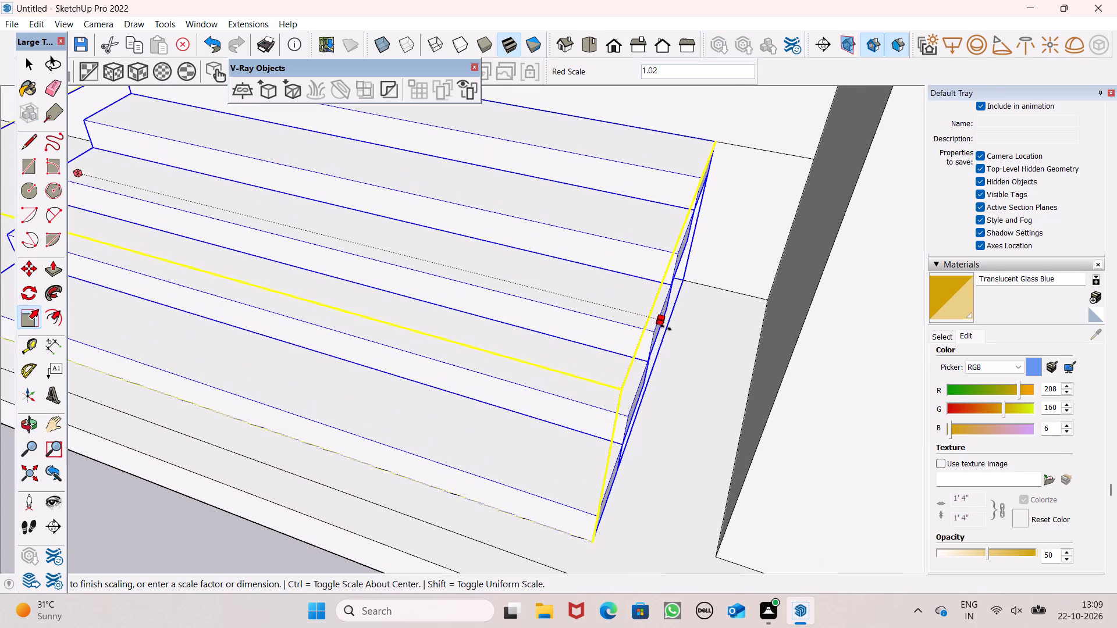
{"action": "left_click_drag", "start_coordinate": [666, 327], "coordinate": [784, 344]}
Examine the widened stair's fit in the recess against the back wall, pier and floor edge.
{"action": "scroll", "coordinate": [614, 285], "scroll_direction": "down", "scroll_amount": 6}
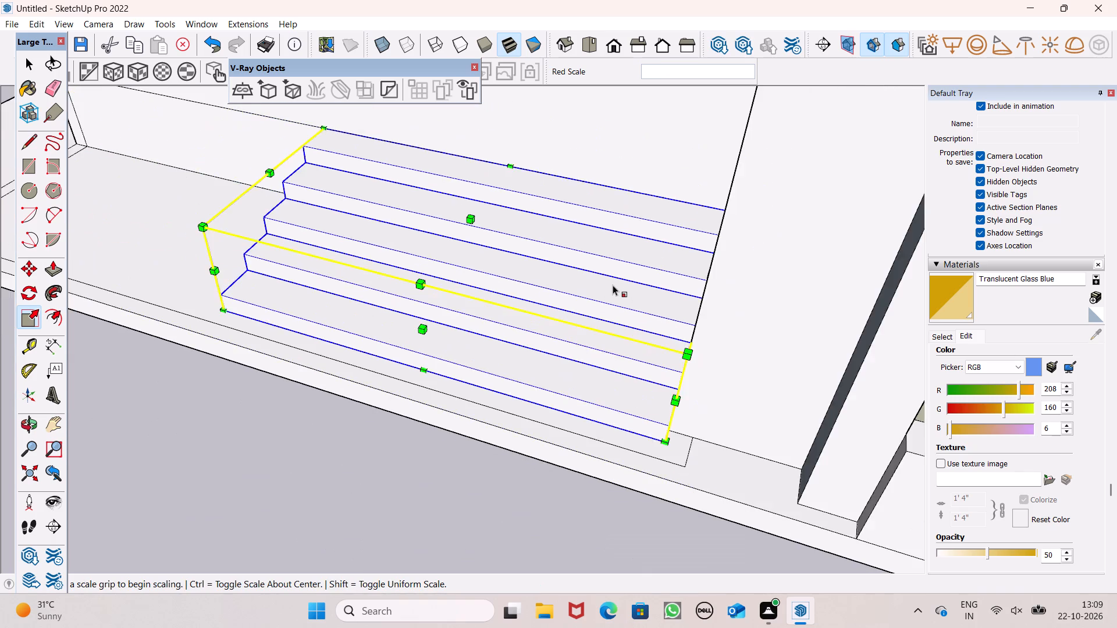
{"action": "scroll", "coordinate": [604, 285], "scroll_direction": "down", "scroll_amount": 5}
{"action": "middle_click_drag", "start_coordinate": [446, 348], "coordinate": [673, 292]}
{"action": "scroll", "coordinate": [565, 288], "scroll_direction": "down", "scroll_amount": 3}
{"action": "middle_click_drag", "start_coordinate": [453, 355], "coordinate": [547, 322]}
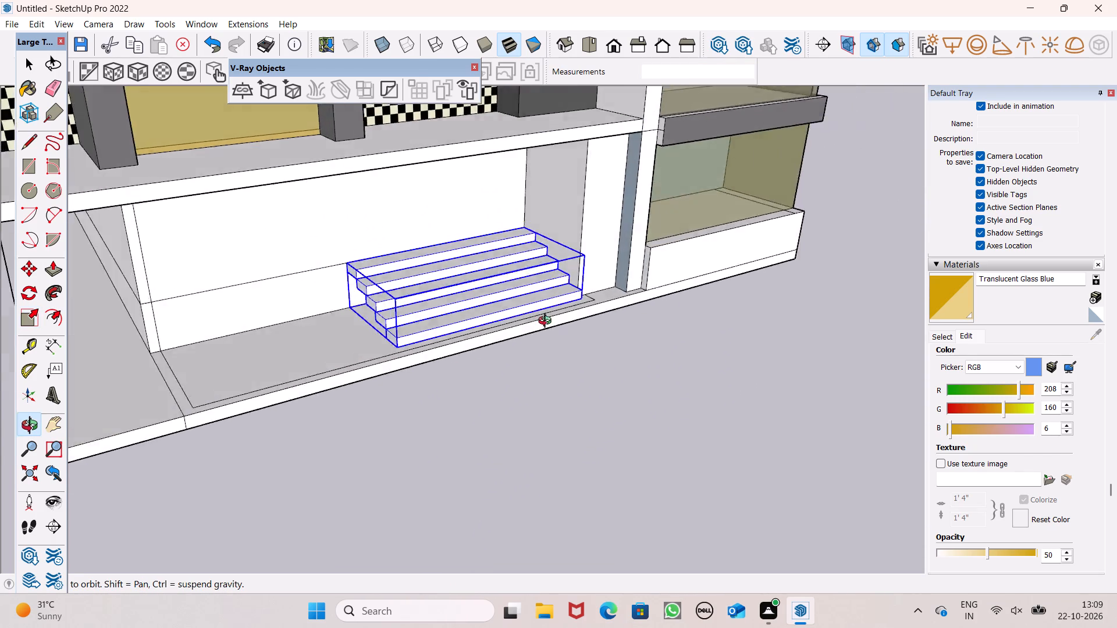
{"action": "middle_click_drag", "start_coordinate": [547, 322], "coordinate": [734, 280]}
{"action": "scroll", "coordinate": [398, 361], "scroll_direction": "up", "scroll_amount": 1}
{"action": "middle_click_drag", "start_coordinate": [447, 329], "coordinate": [522, 268]}
{"action": "scroll", "coordinate": [453, 323], "scroll_direction": "up", "scroll_amount": 1}
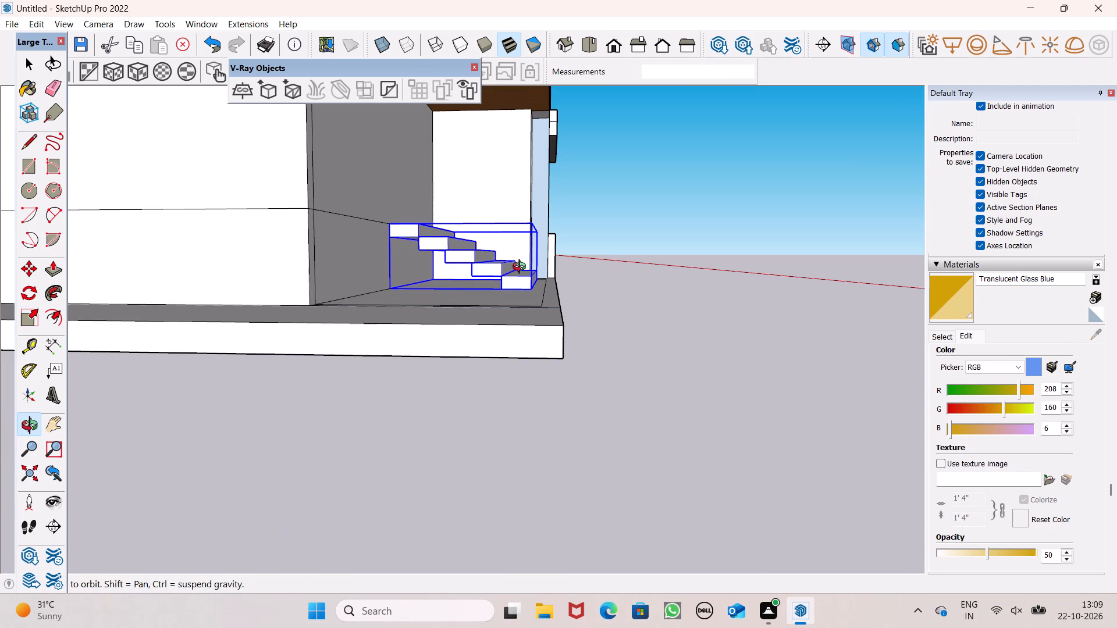
{"action": "middle_click_drag", "start_coordinate": [522, 268], "coordinate": [437, 378]}
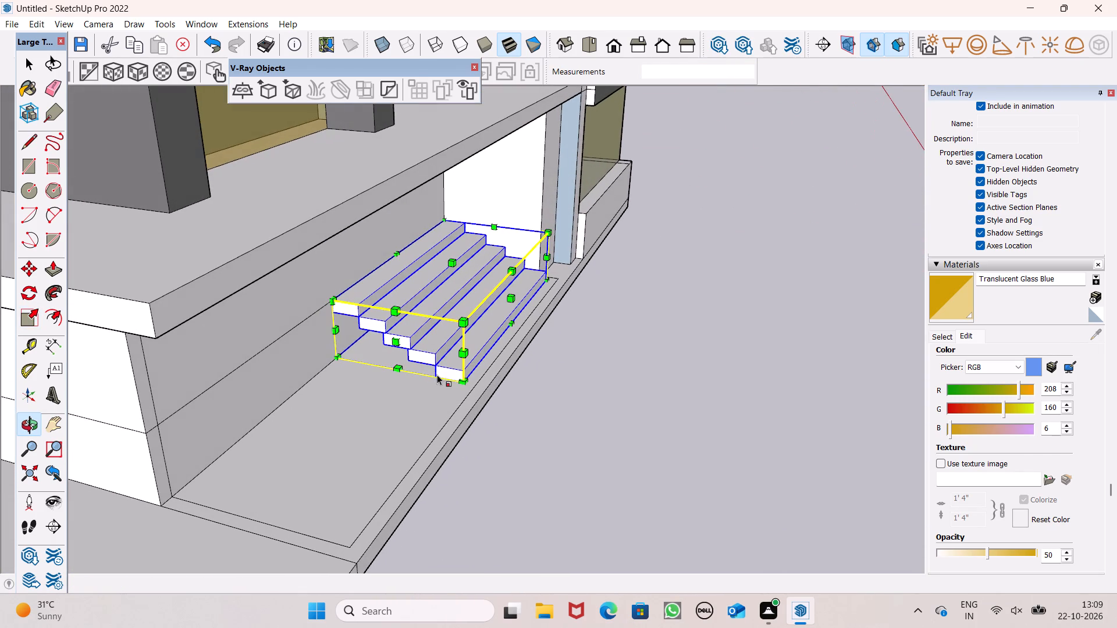
{"action": "scroll", "coordinate": [440, 375], "scroll_direction": "down", "scroll_amount": 1}
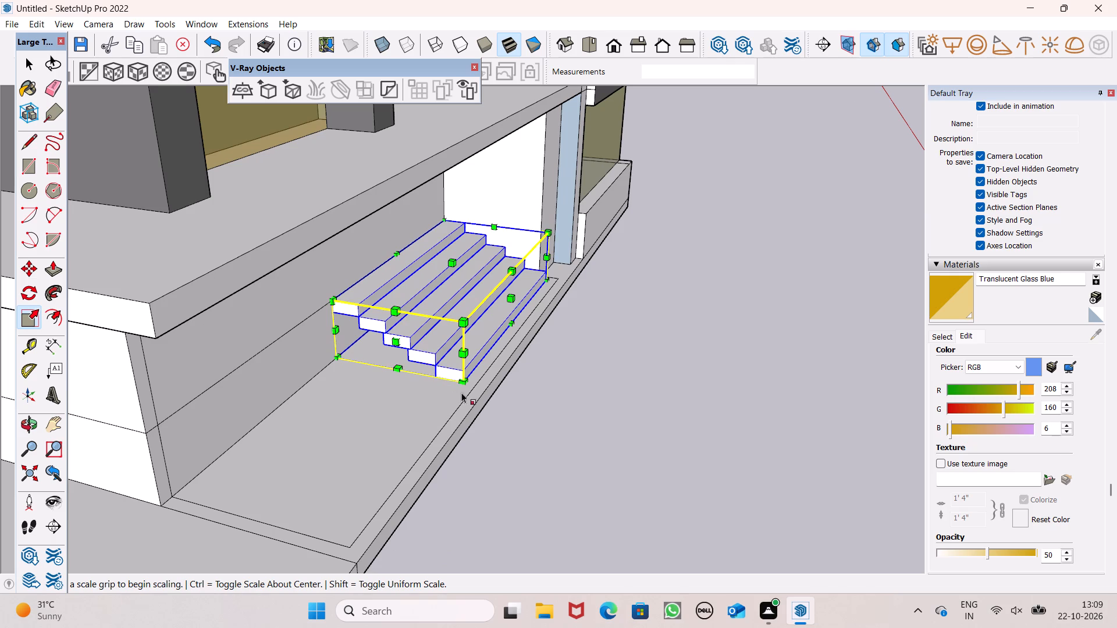
{"action": "scroll", "coordinate": [496, 356], "scroll_direction": "down", "scroll_amount": 3}
{"action": "middle_click_drag", "start_coordinate": [506, 394], "coordinate": [469, 436]}
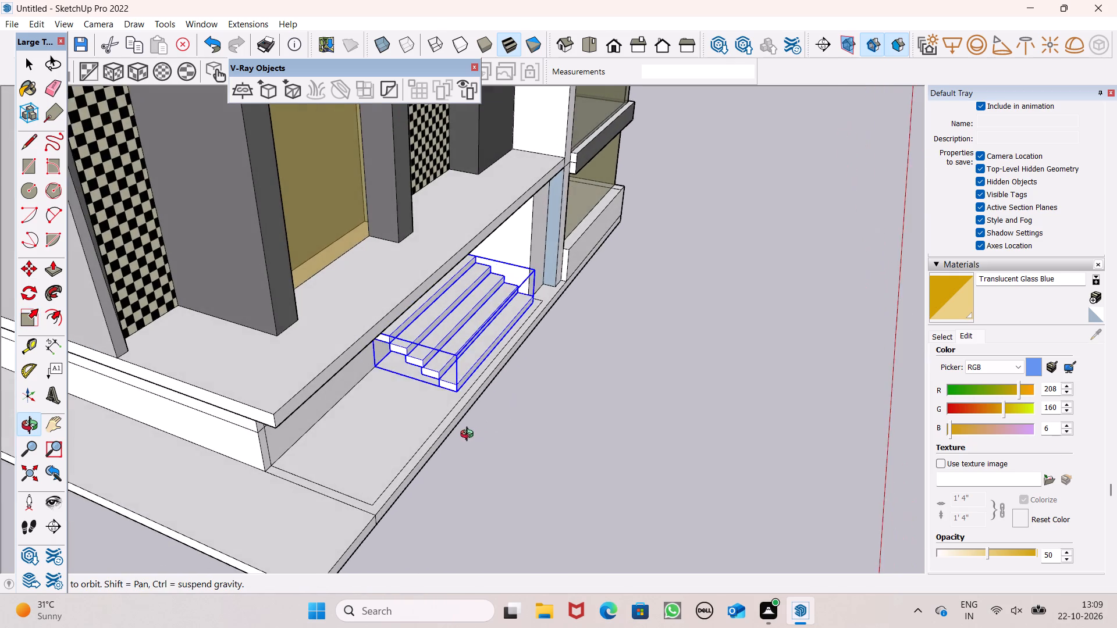
{"action": "middle_click_drag", "start_coordinate": [469, 436], "coordinate": [468, 436]}
{"action": "scroll", "coordinate": [483, 390], "scroll_direction": "down", "scroll_amount": 2}
{"action": "scroll", "coordinate": [435, 456], "scroll_direction": "up", "scroll_amount": 7}
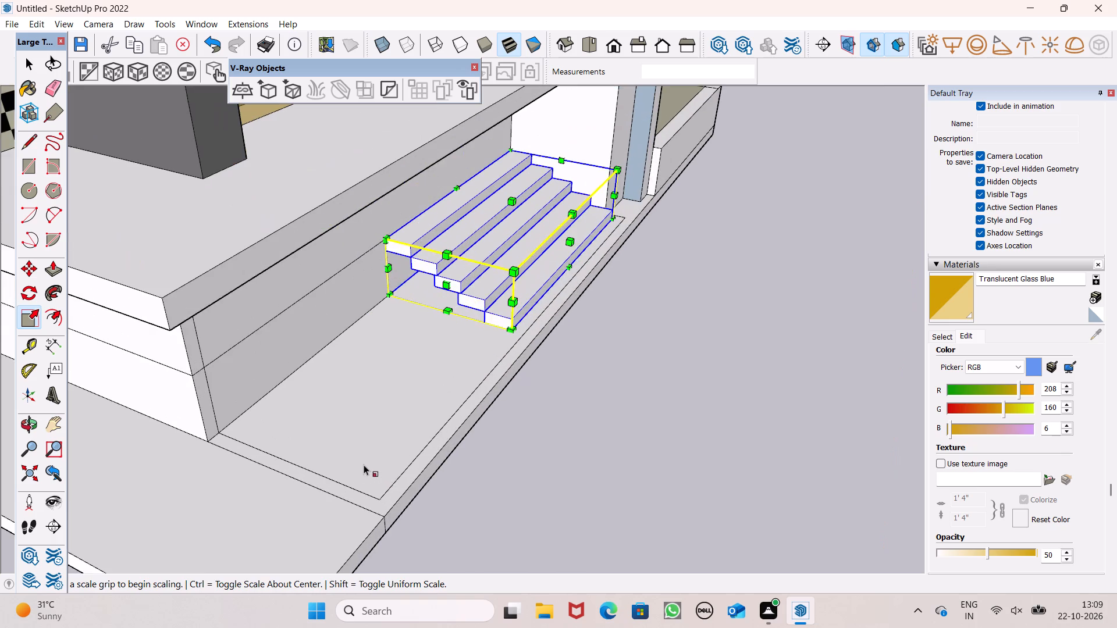
{"action": "scroll", "coordinate": [410, 450], "scroll_direction": "up", "scroll_amount": 1}
{"action": "middle_click_drag", "start_coordinate": [410, 450], "coordinate": [482, 406]}
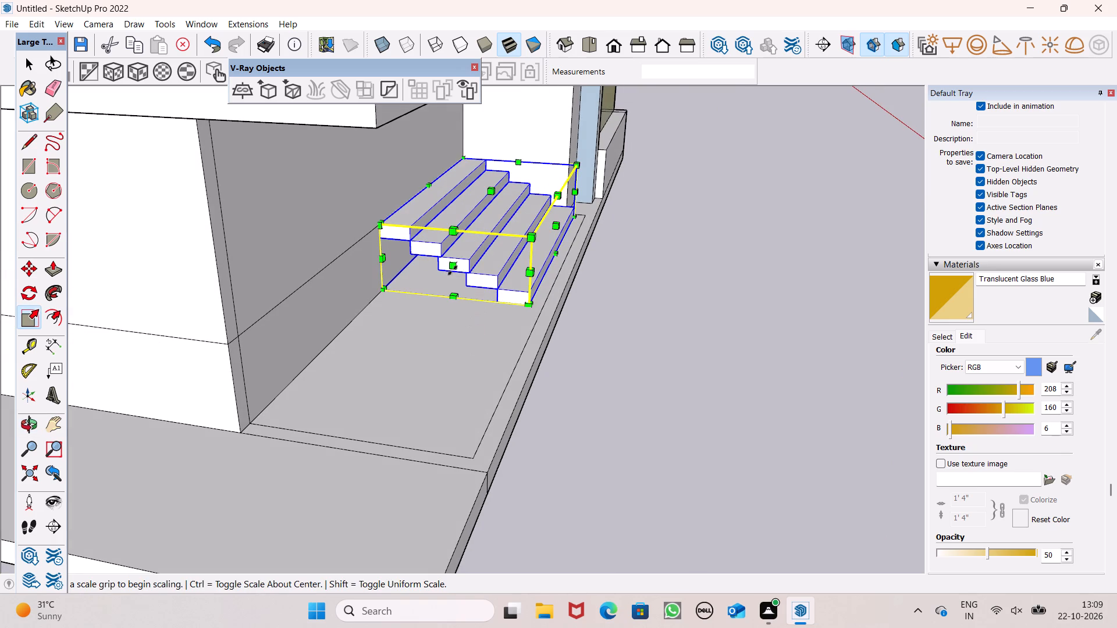
Scale the stair group slightly longer by extending its open end further outward along the recess.
{"action": "left_click_drag", "start_coordinate": [454, 267], "coordinate": [450, 284]}
{"action": "key", "text": "space"}
{"action": "left_click", "coordinate": [662, 345]}
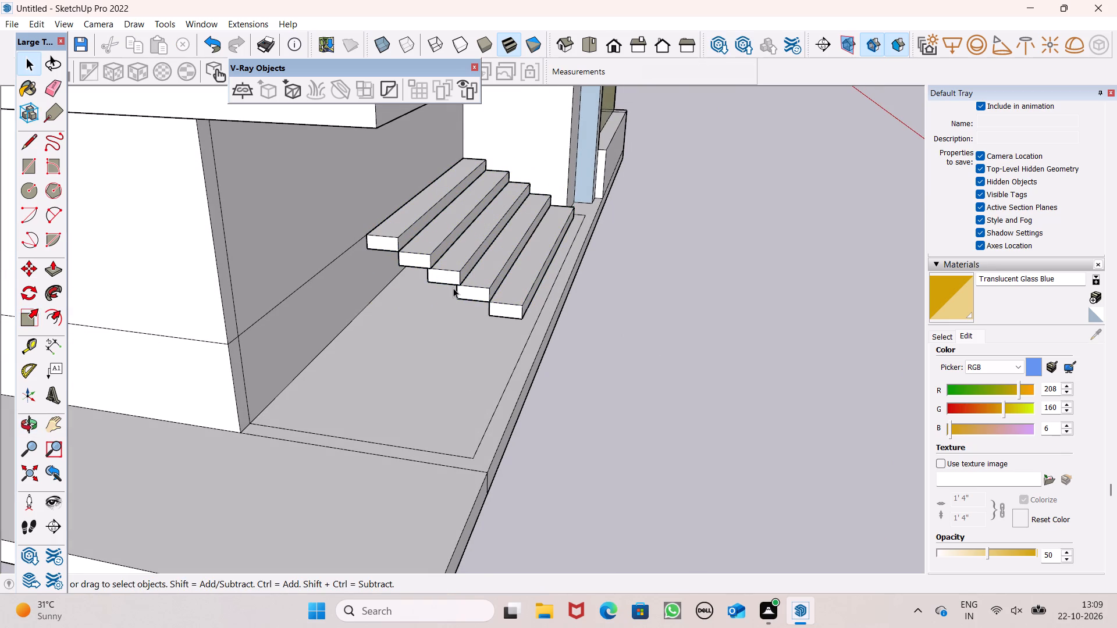
Explode the stair group, along with the five individual step groups inside it.
{"action": "left_click", "coordinate": [453, 288]}
{"action": "right_click", "coordinate": [453, 287]}
{"action": "left_click", "coordinate": [517, 371]}
{"action": "left_click", "coordinate": [605, 373]}
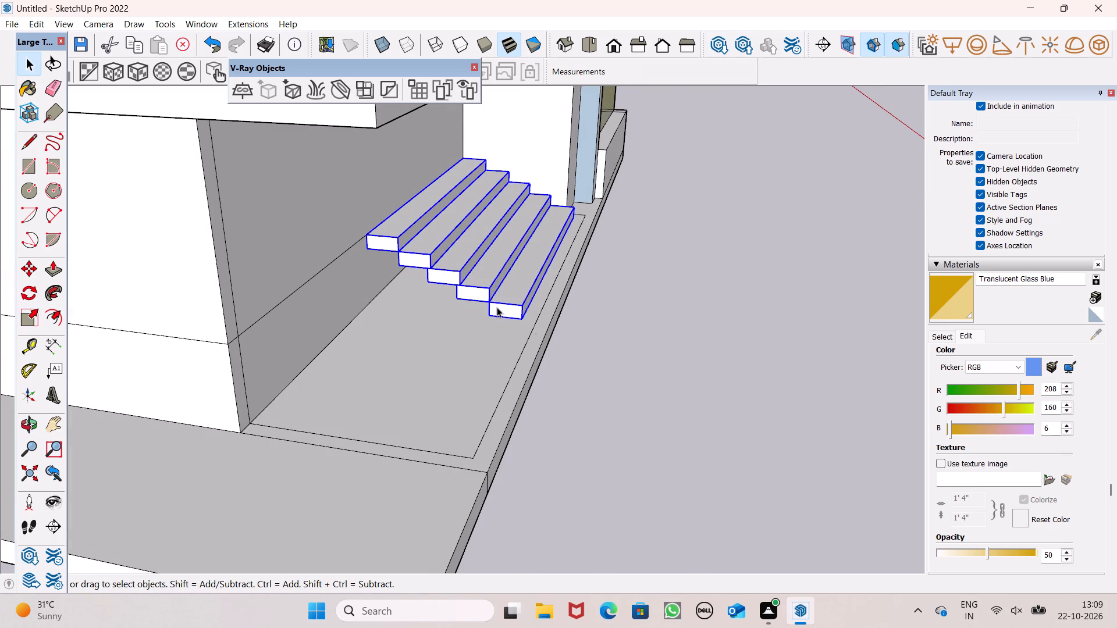
{"action": "scroll", "coordinate": [422, 234], "scroll_direction": "up", "scroll_amount": 2}
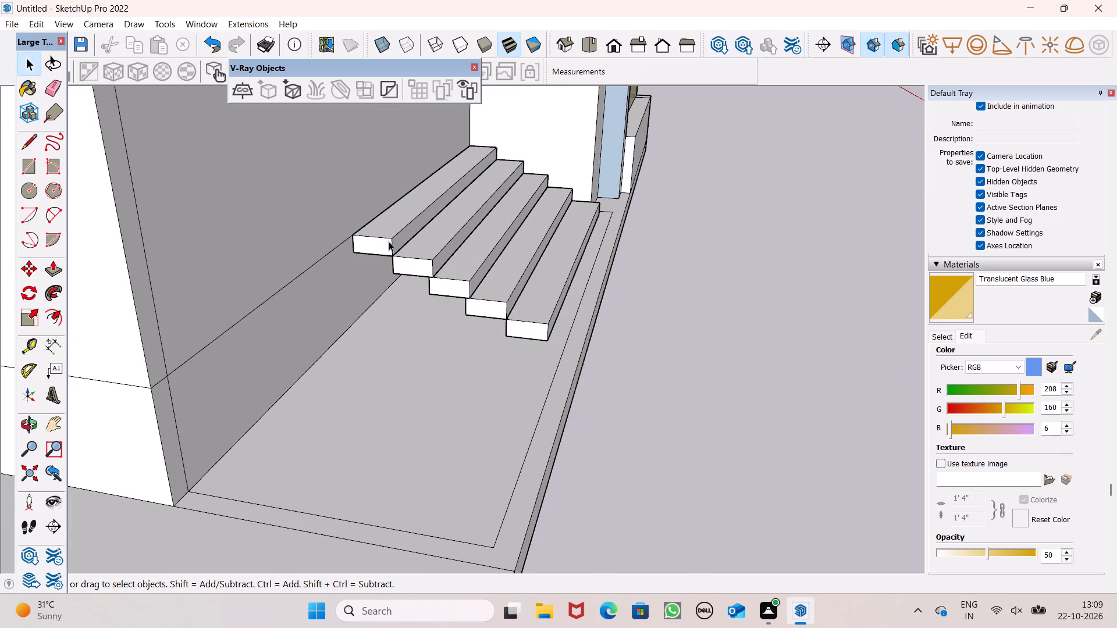
{"action": "left_click", "coordinate": [383, 239]}
{"action": "left_click", "coordinate": [426, 255], "text": "ctrl"}
{"action": "left_click", "coordinate": [439, 269], "text": "ctrl"}
{"action": "left_click", "coordinate": [449, 280], "text": "ctrl"}
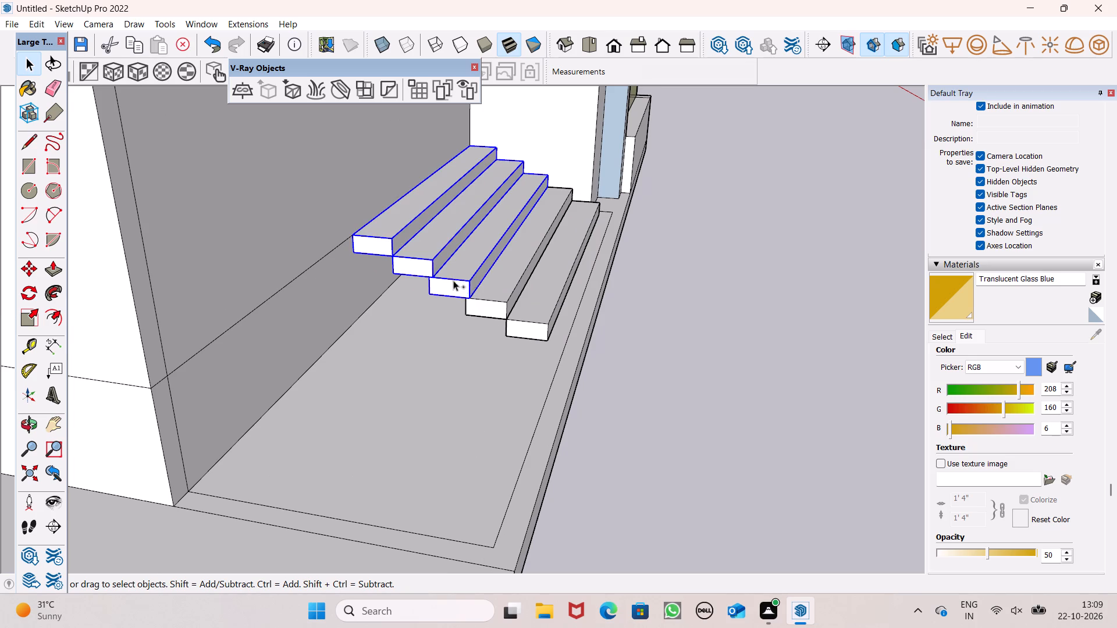
{"action": "left_click", "coordinate": [499, 292], "text": "ctrl"}
{"action": "left_click", "coordinate": [522, 310], "text": "ctrl"}
{"action": "right_click", "coordinate": [522, 309], "text": "ctrl"}
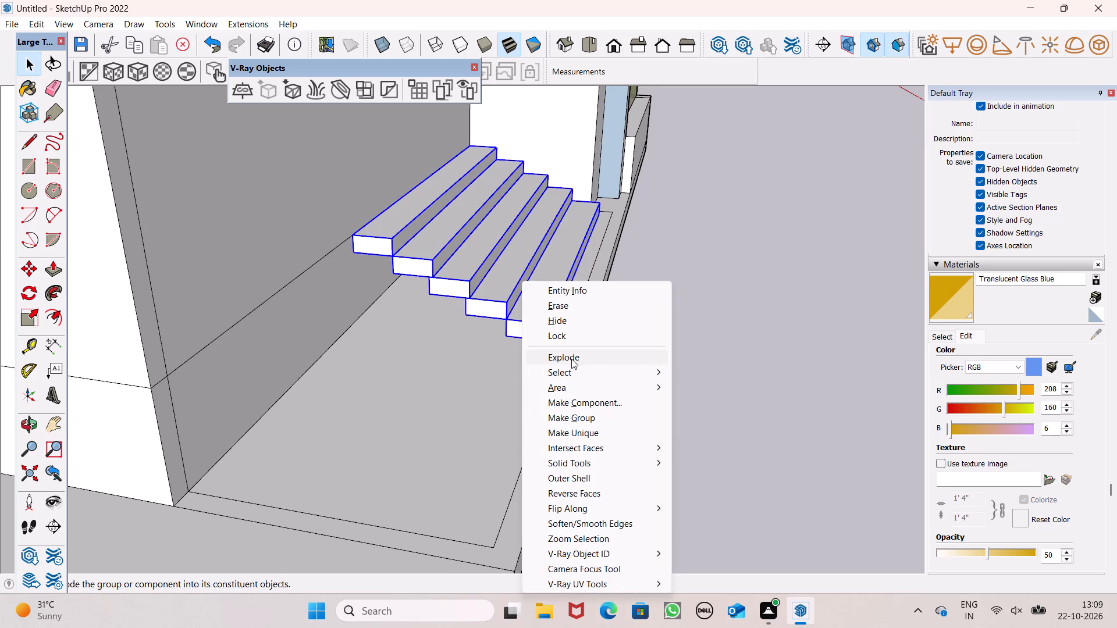
{"action": "left_click", "coordinate": [571, 358], "text": "ctrl"}
{"action": "left_click", "coordinate": [490, 270]}
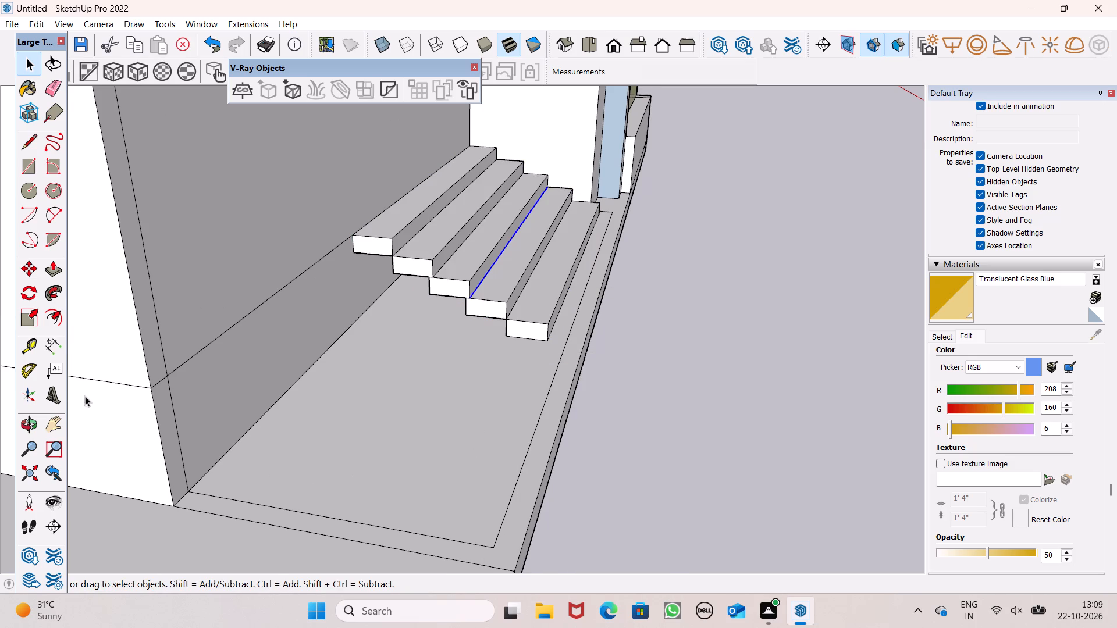
{"action": "left_click_drag", "start_coordinate": [704, 396], "coordinate": [673, 374]}
Draw lines beneath the steps at the pier end: a rear vertical about 3' 2 3/8" and a floor line about 6' 11 3/16".
{"action": "middle_click_drag", "start_coordinate": [372, 317], "coordinate": [416, 263]}
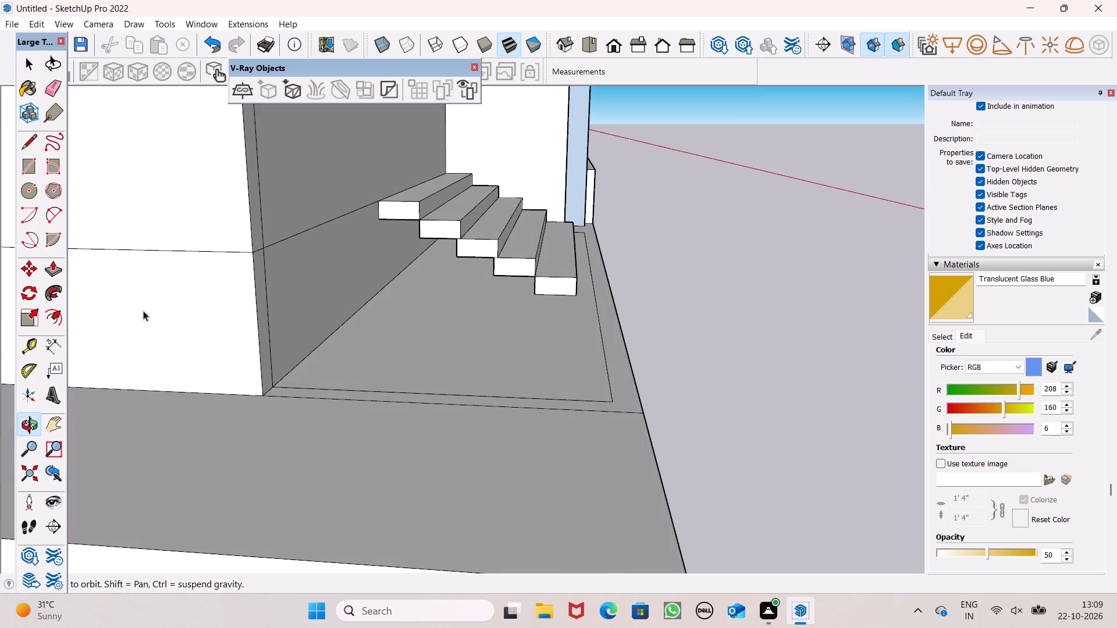
{"action": "left_click", "coordinate": [30, 144]}
{"action": "scroll", "coordinate": [340, 219], "scroll_direction": "up", "scroll_amount": 6}
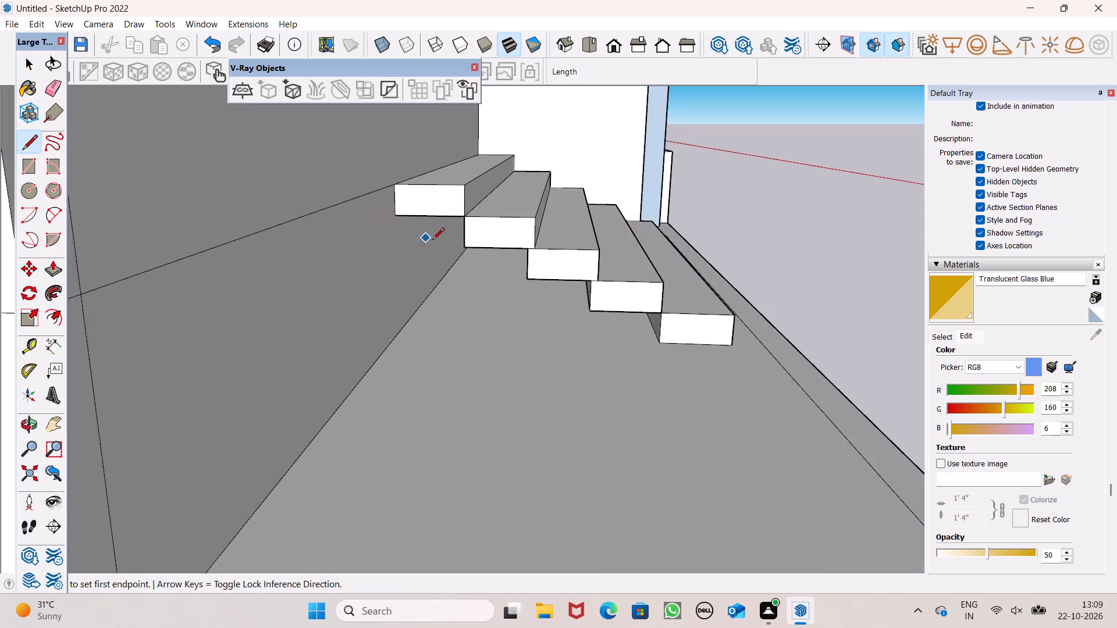
{"action": "scroll", "coordinate": [432, 241], "scroll_direction": "up", "scroll_amount": 2}
{"action": "middle_click_drag", "start_coordinate": [435, 242], "coordinate": [446, 191]}
{"action": "middle_click_drag", "start_coordinate": [473, 205], "coordinate": [480, 281]}
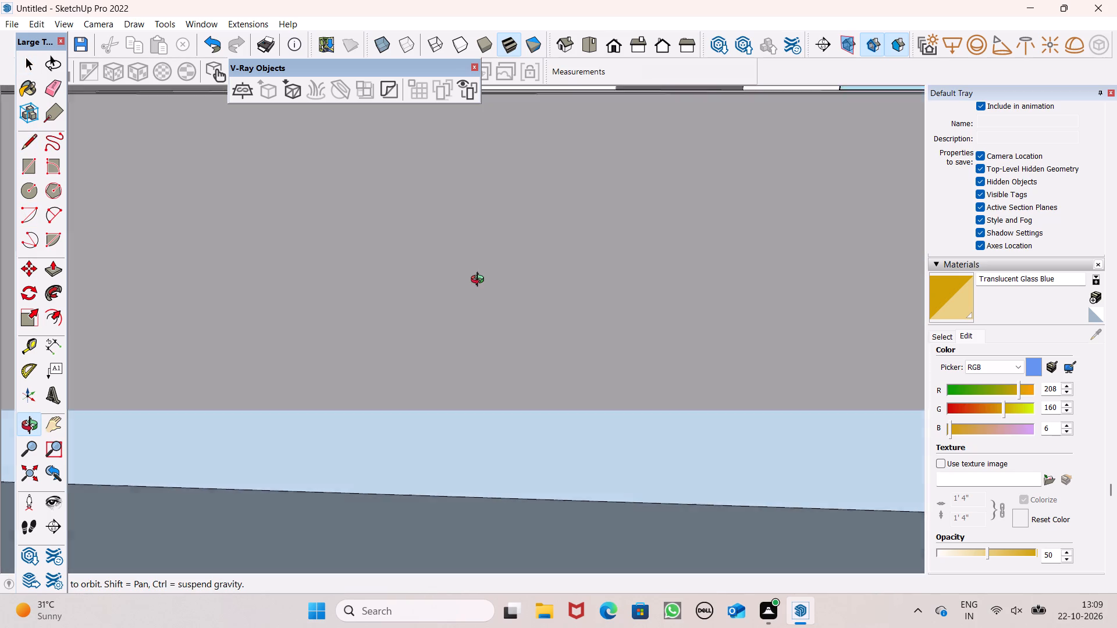
{"action": "middle_click_drag", "start_coordinate": [480, 281], "coordinate": [476, 265]}
{"action": "scroll", "coordinate": [474, 257], "scroll_direction": "down", "scroll_amount": 12}
{"action": "scroll", "coordinate": [469, 317], "scroll_direction": "down", "scroll_amount": 5}
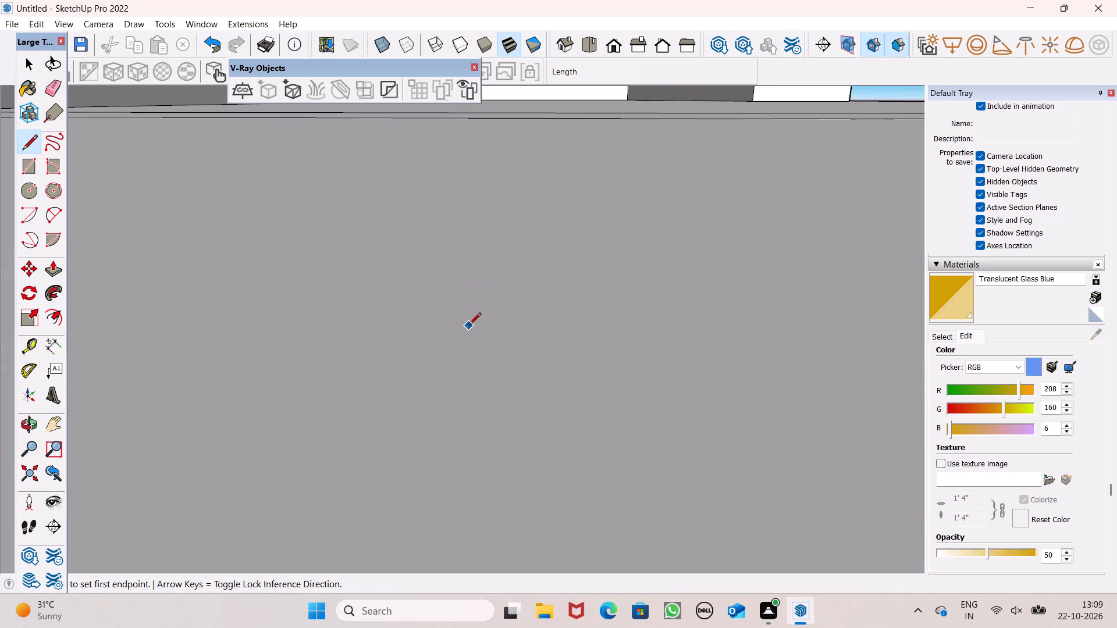
{"action": "scroll", "coordinate": [460, 335], "scroll_direction": "down", "scroll_amount": 6}
{"action": "scroll", "coordinate": [442, 283], "scroll_direction": "down", "scroll_amount": 15}
{"action": "scroll", "coordinate": [425, 386], "scroll_direction": "down", "scroll_amount": 14}
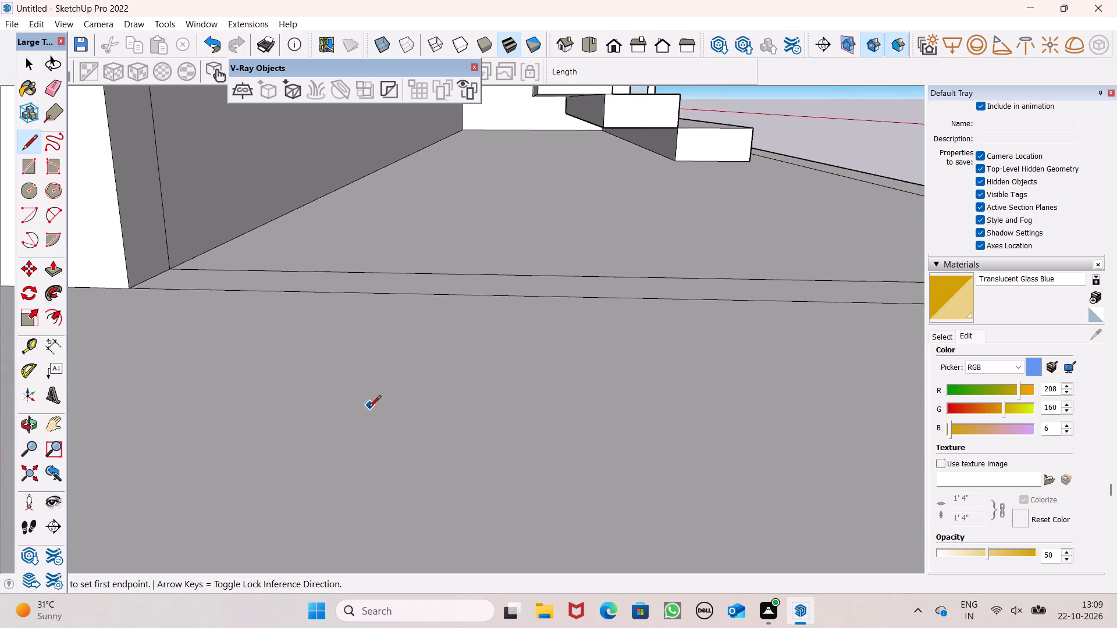
{"action": "scroll", "coordinate": [369, 408], "scroll_direction": "down", "scroll_amount": 10}
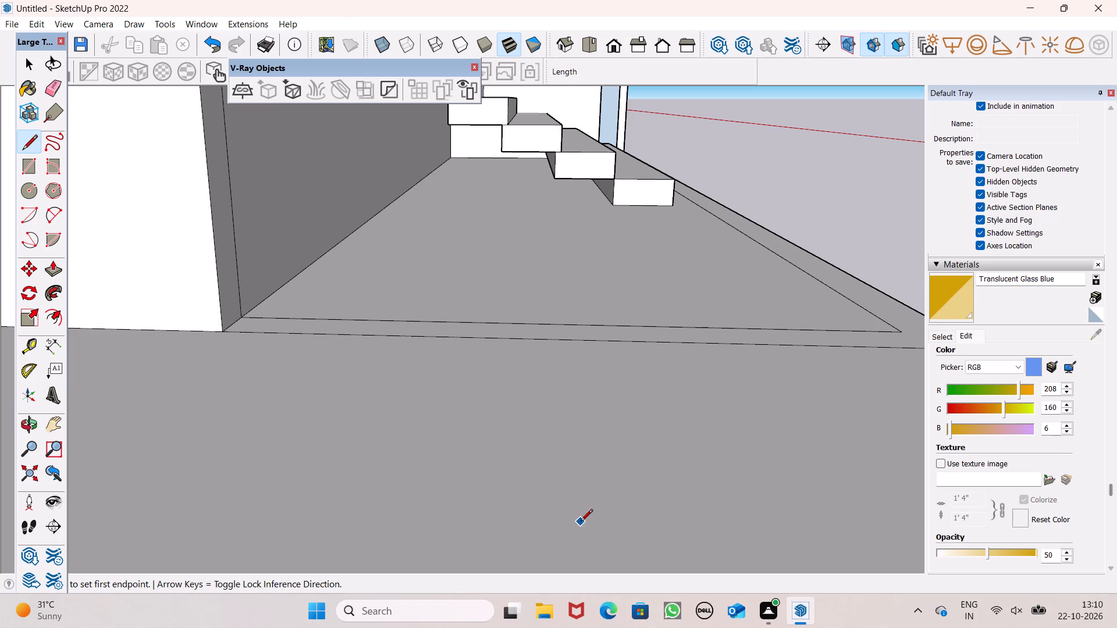
{"action": "scroll", "coordinate": [470, 387], "scroll_direction": "down", "scroll_amount": 7}
{"action": "scroll", "coordinate": [461, 330], "scroll_direction": "down", "scroll_amount": 2}
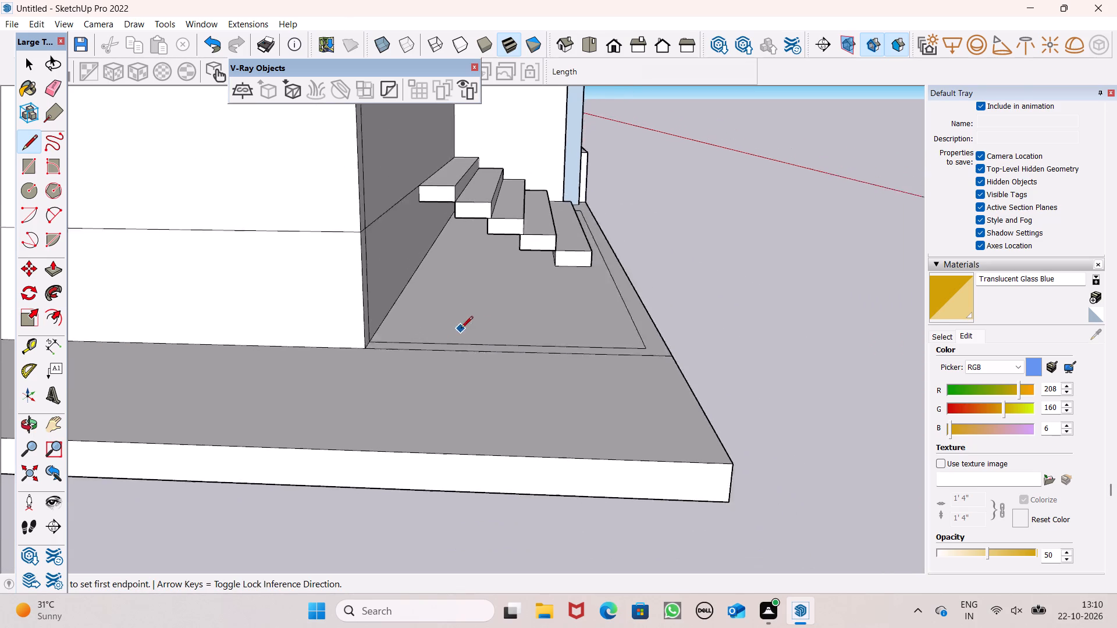
{"action": "scroll", "coordinate": [461, 329], "scroll_direction": "down", "scroll_amount": 2}
{"action": "scroll", "coordinate": [508, 206], "scroll_direction": "up", "scroll_amount": 14}
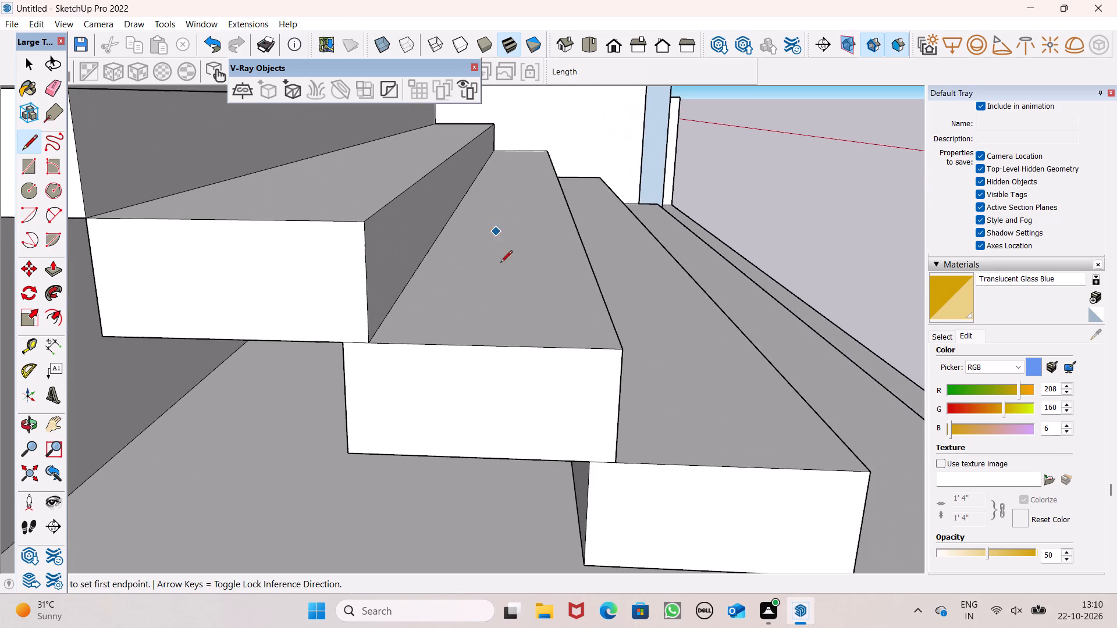
{"action": "scroll", "coordinate": [510, 274], "scroll_direction": "down", "scroll_amount": 8}
{"action": "middle_click_drag", "start_coordinate": [503, 287], "coordinate": [481, 173]}
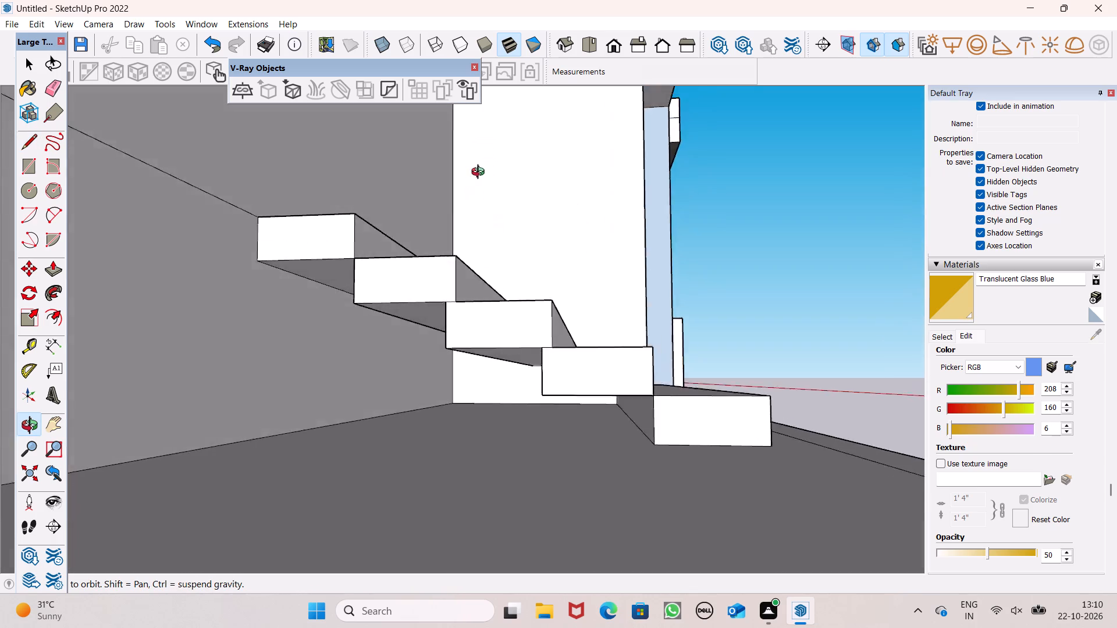
{"action": "middle_click_drag", "start_coordinate": [481, 173], "coordinate": [546, 159]}
{"action": "scroll", "coordinate": [546, 159], "scroll_direction": "up", "scroll_amount": 1}
{"action": "scroll", "coordinate": [373, 397], "scroll_direction": "up", "scroll_amount": 4}
{"action": "scroll", "coordinate": [371, 408], "scroll_direction": "down", "scroll_amount": 2}
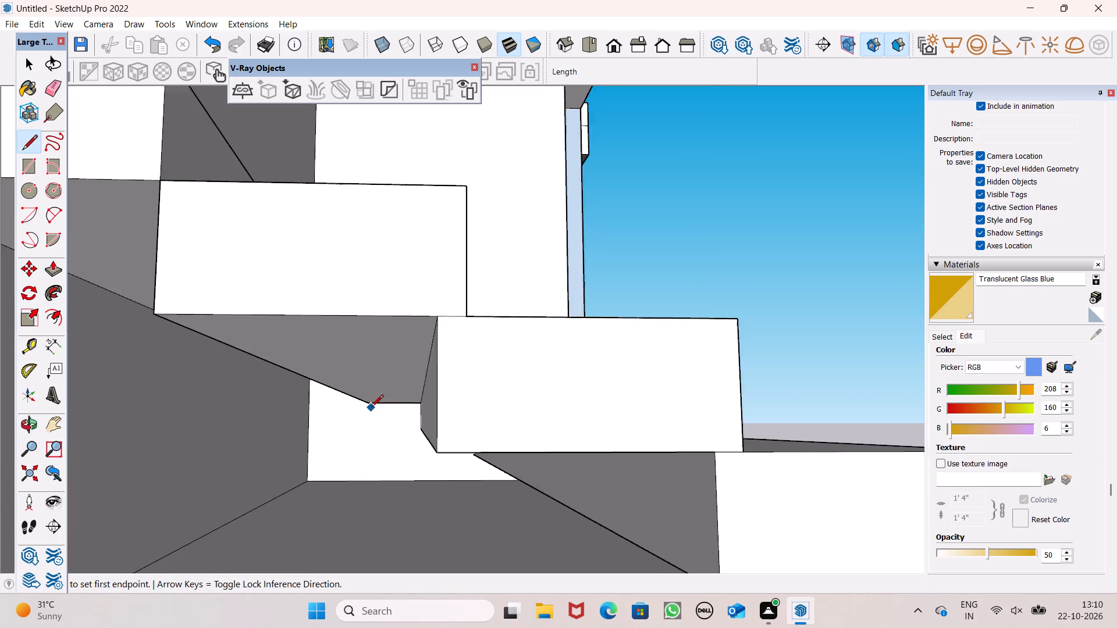
{"action": "scroll", "coordinate": [371, 408], "scroll_direction": "down", "scroll_amount": 1}
{"action": "scroll", "coordinate": [350, 479], "scroll_direction": "up", "scroll_amount": 3}
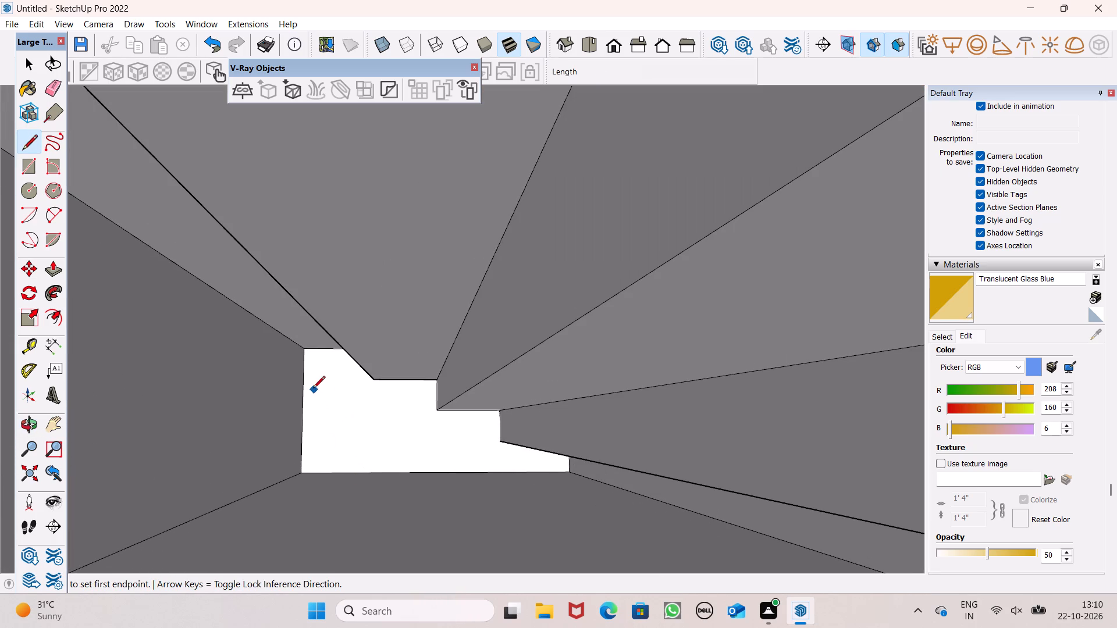
{"action": "left_click", "coordinate": [305, 349]}
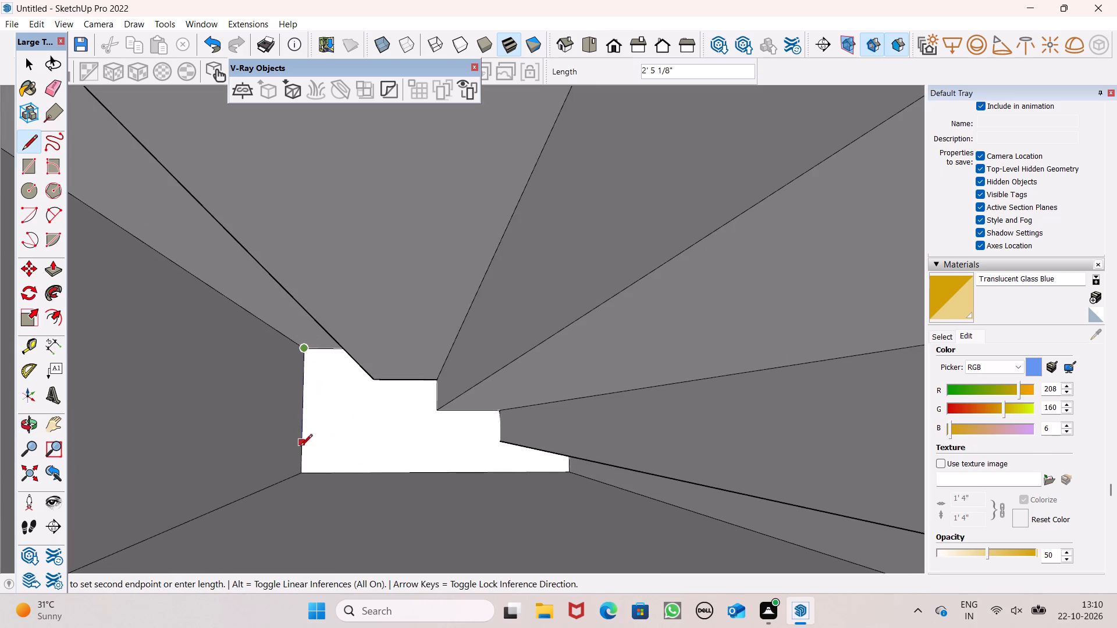
{"action": "left_click", "coordinate": [303, 473]}
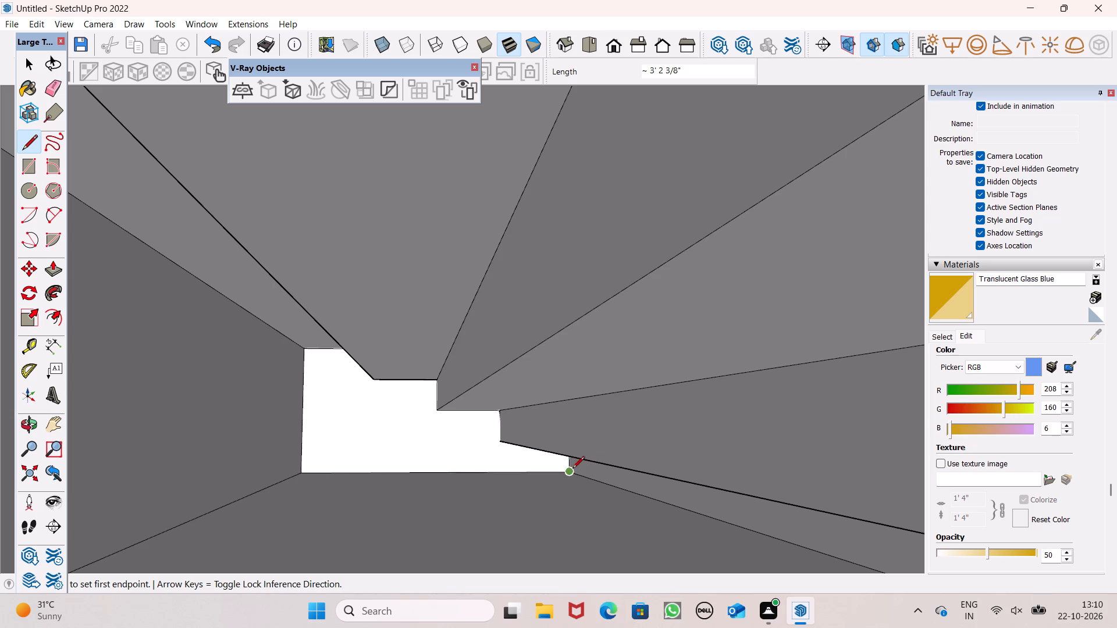
{"action": "left_click", "coordinate": [574, 469]}
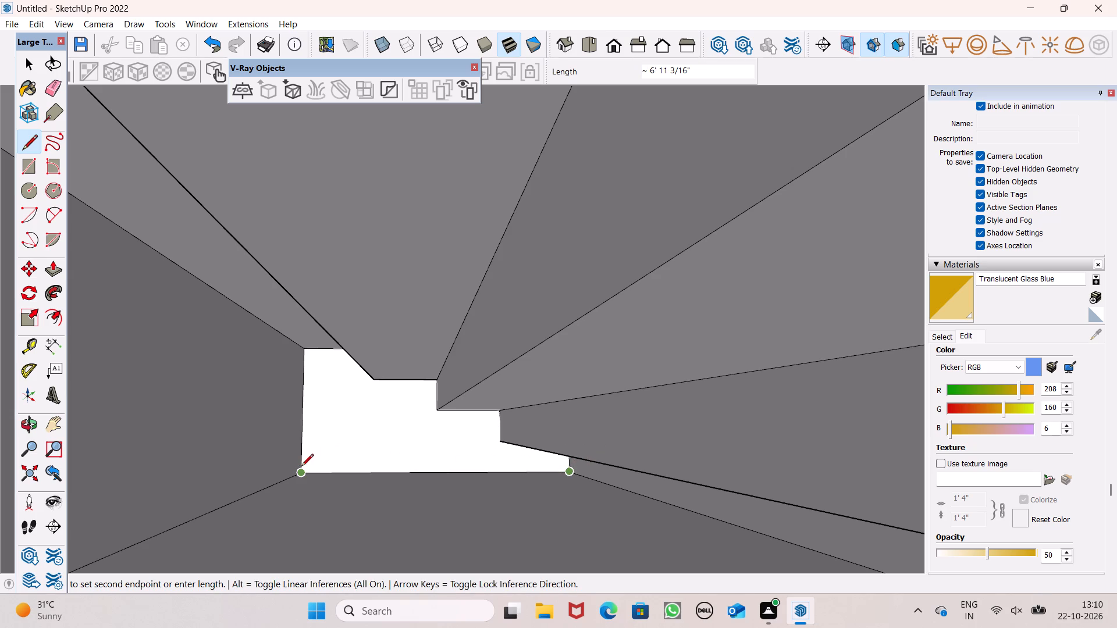
{"action": "left_click", "coordinate": [301, 467]}
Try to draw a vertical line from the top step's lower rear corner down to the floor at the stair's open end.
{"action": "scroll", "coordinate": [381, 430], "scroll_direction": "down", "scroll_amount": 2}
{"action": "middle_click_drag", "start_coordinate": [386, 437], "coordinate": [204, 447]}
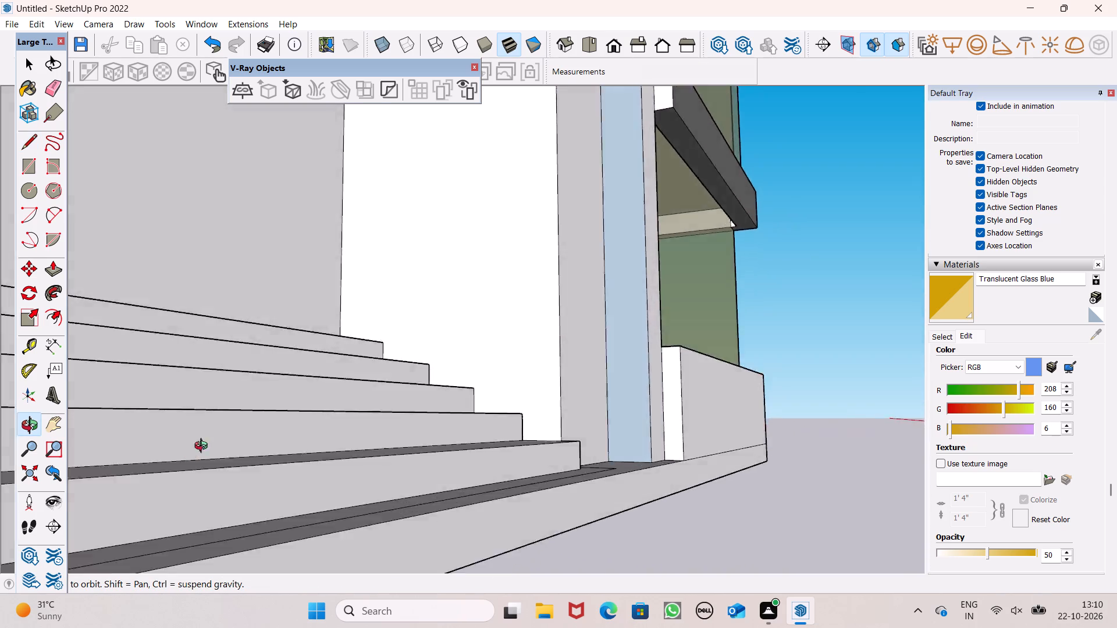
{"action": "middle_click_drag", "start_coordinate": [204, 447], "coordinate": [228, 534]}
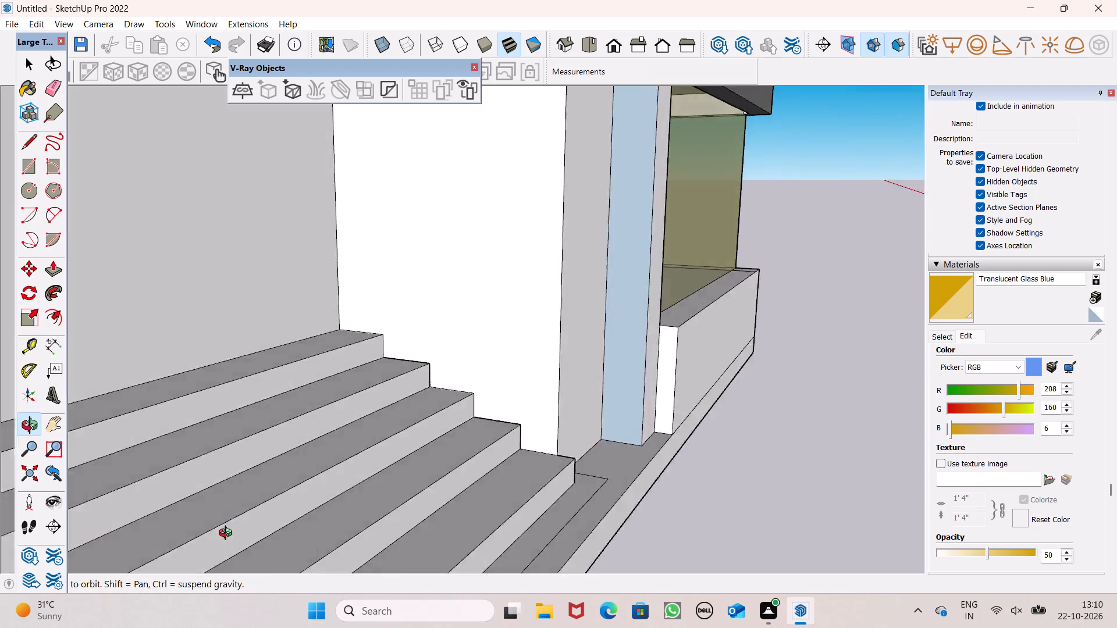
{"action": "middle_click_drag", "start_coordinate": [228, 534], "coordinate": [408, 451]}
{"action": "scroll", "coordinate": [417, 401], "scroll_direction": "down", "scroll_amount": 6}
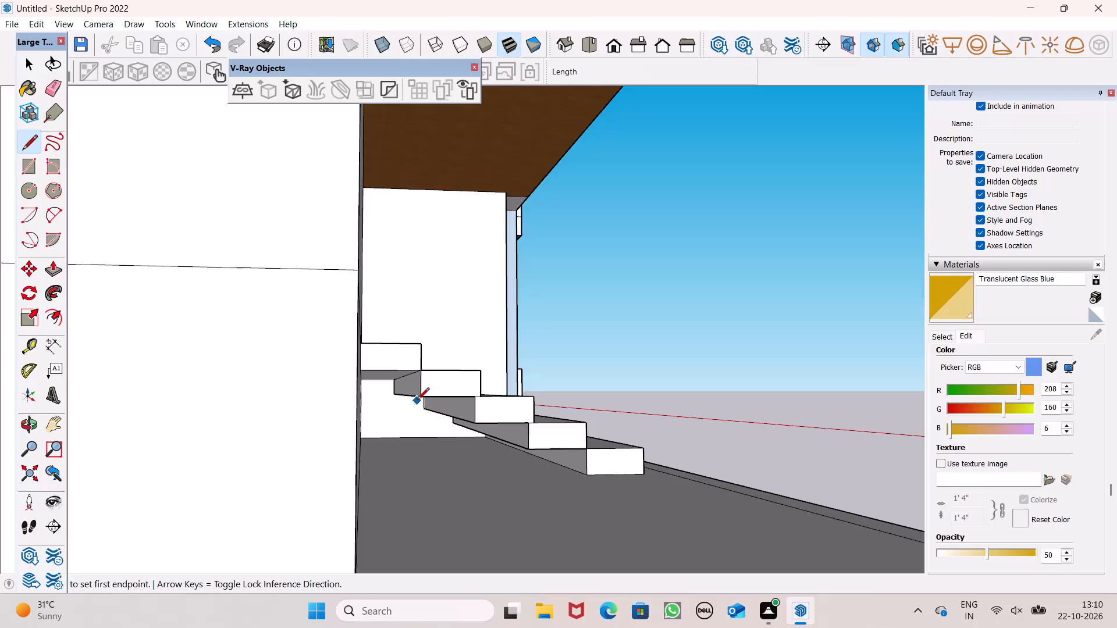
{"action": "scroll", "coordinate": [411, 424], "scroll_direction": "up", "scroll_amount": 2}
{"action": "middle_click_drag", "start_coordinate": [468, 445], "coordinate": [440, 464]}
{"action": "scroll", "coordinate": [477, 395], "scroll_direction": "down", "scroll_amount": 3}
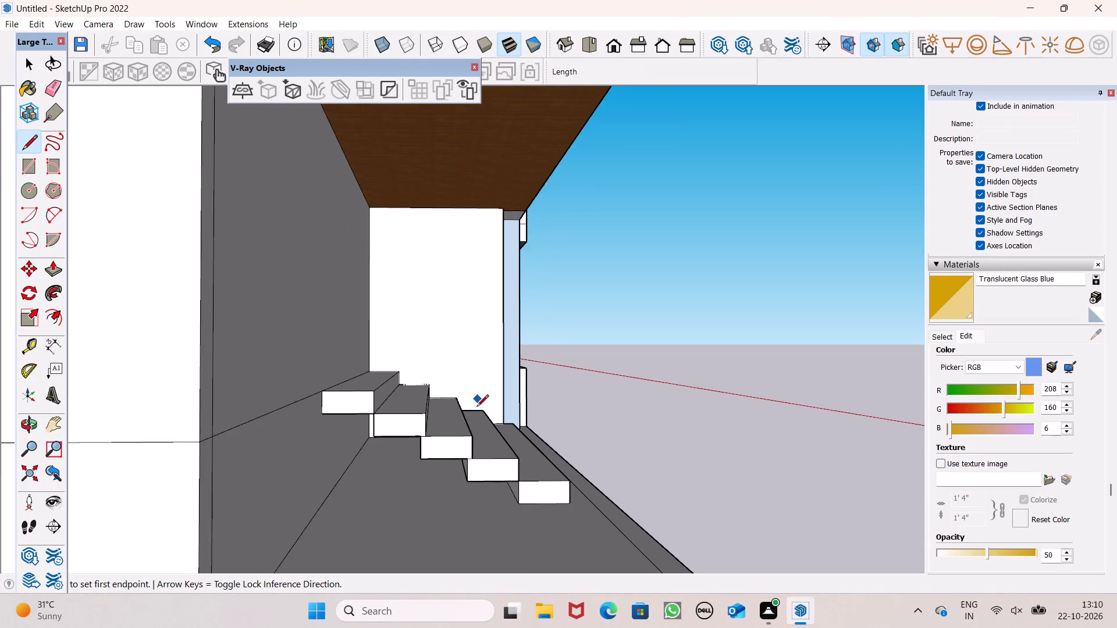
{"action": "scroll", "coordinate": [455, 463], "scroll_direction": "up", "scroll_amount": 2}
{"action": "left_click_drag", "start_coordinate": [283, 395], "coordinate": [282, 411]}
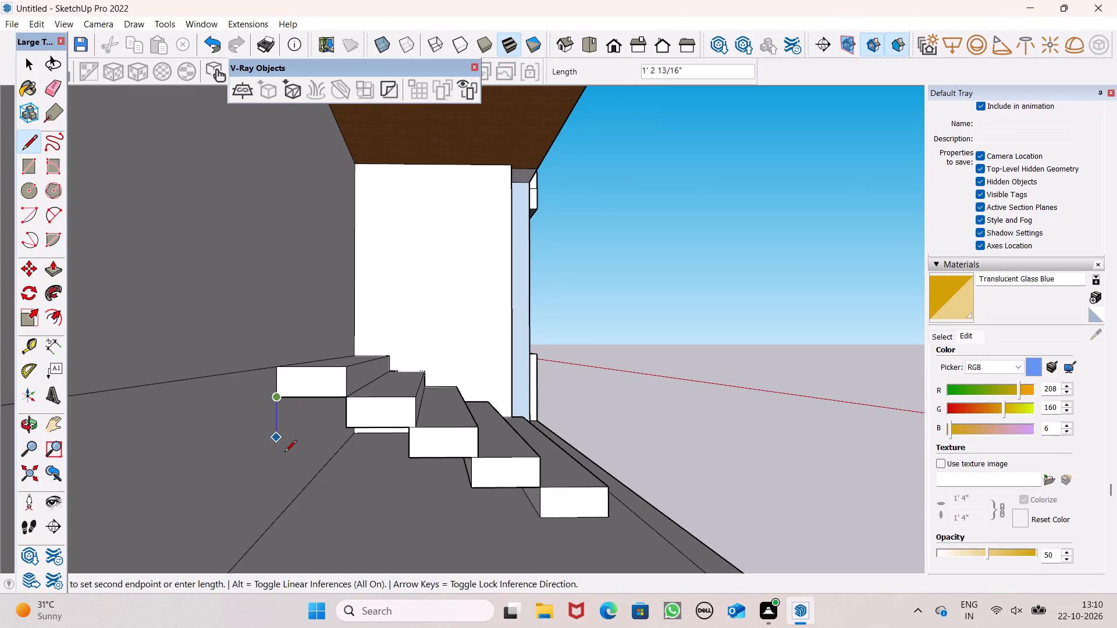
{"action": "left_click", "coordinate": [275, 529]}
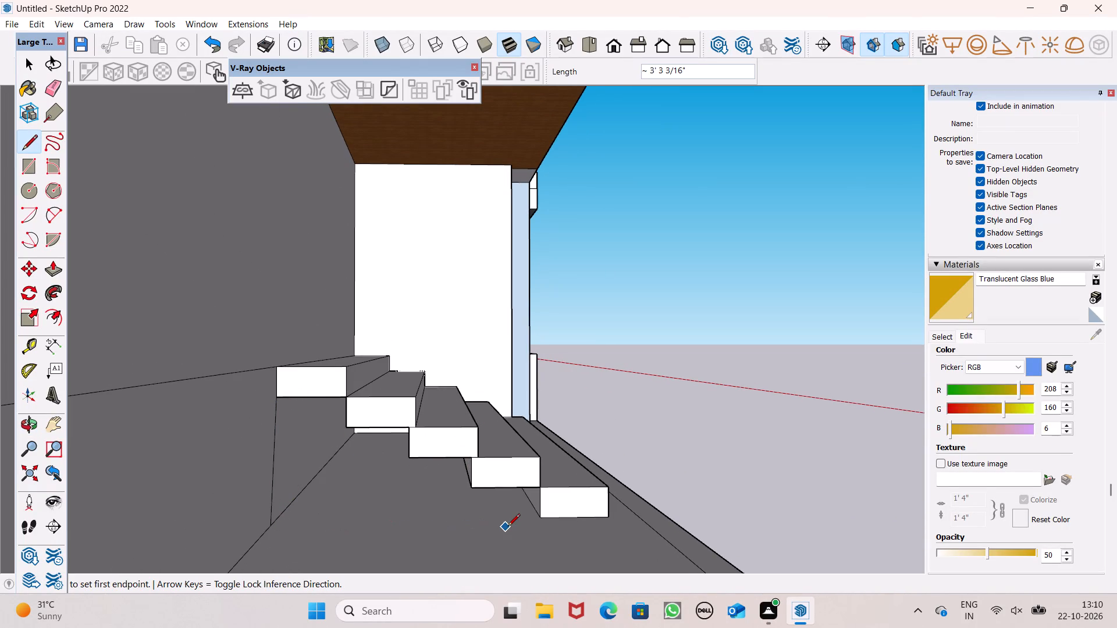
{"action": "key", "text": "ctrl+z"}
Close the face under the steps at the open end with a floor line about 6' 11 3/16" and a rear vertical about 3' 2 3/8".
{"action": "left_click", "coordinate": [538, 516]}
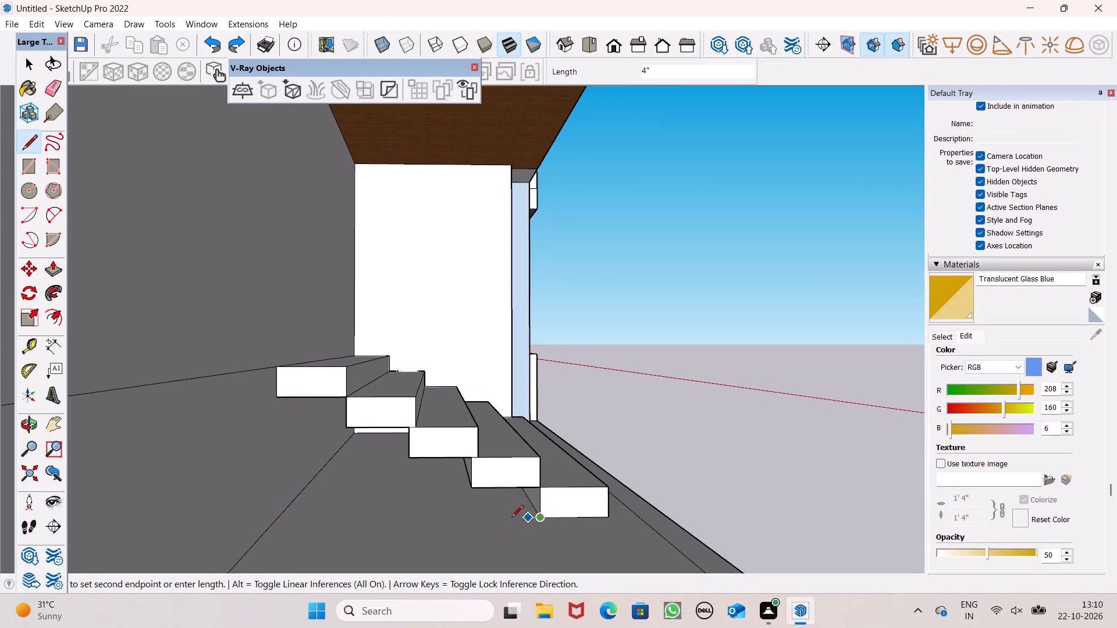
{"action": "left_click", "coordinate": [282, 519]}
{"action": "left_click_drag", "start_coordinate": [283, 524], "coordinate": [277, 515]}
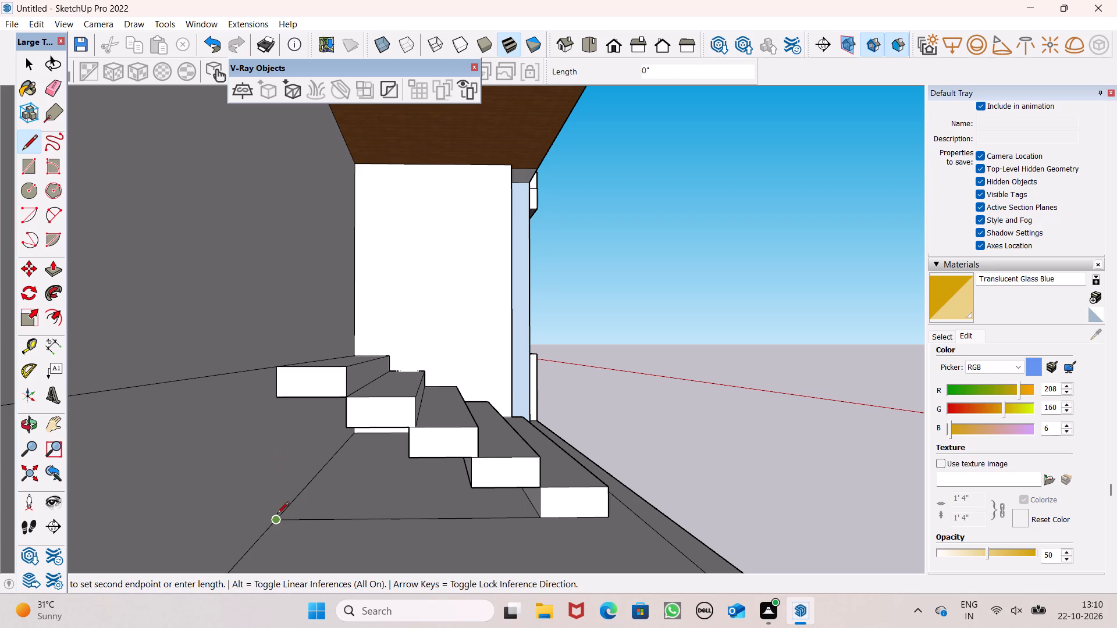
{"action": "left_click_drag", "start_coordinate": [277, 515], "coordinate": [276, 513]}
{"action": "left_click", "coordinate": [269, 405]}
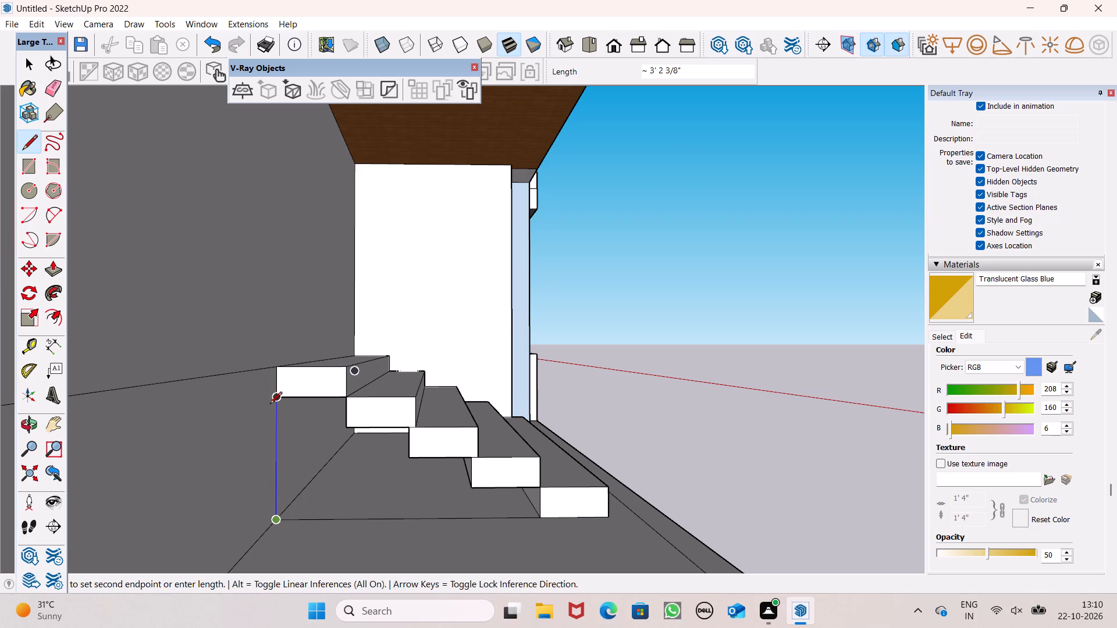
{"action": "key", "text": "space"}
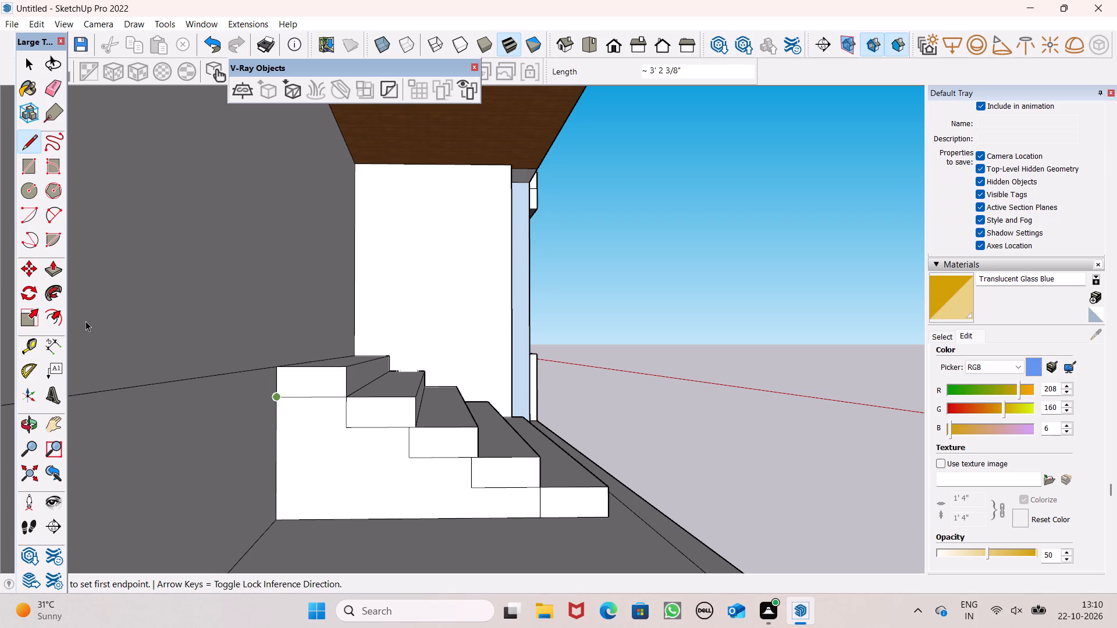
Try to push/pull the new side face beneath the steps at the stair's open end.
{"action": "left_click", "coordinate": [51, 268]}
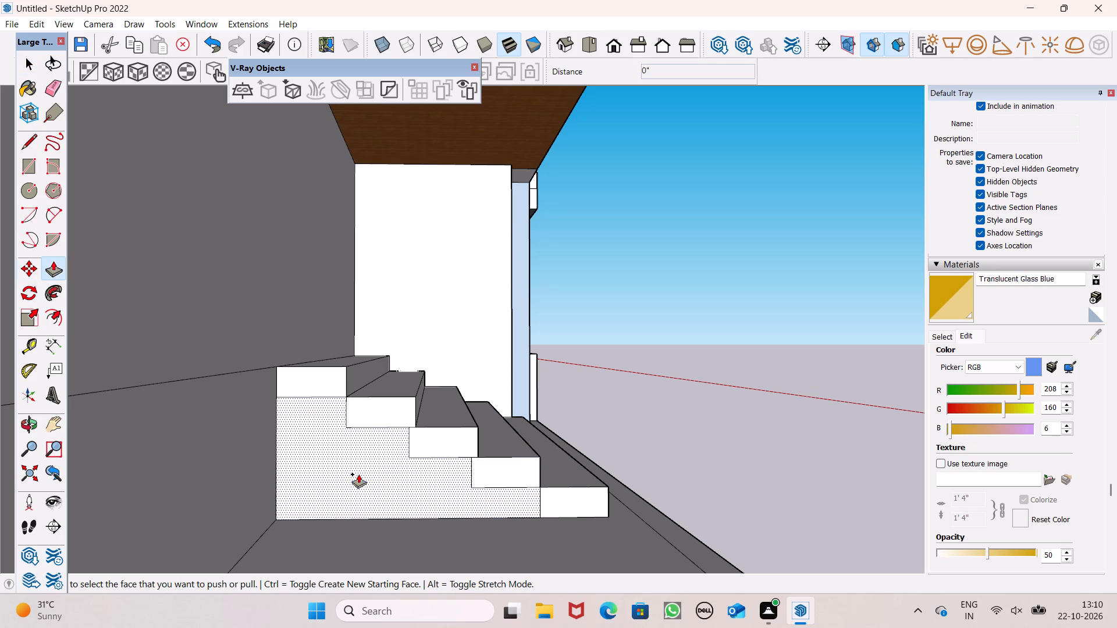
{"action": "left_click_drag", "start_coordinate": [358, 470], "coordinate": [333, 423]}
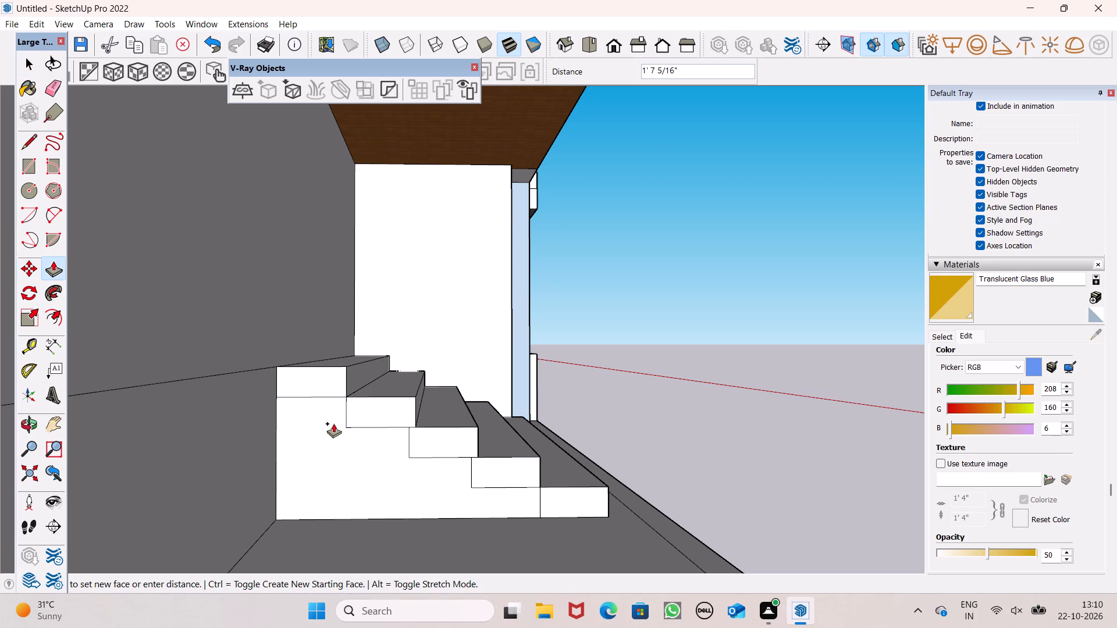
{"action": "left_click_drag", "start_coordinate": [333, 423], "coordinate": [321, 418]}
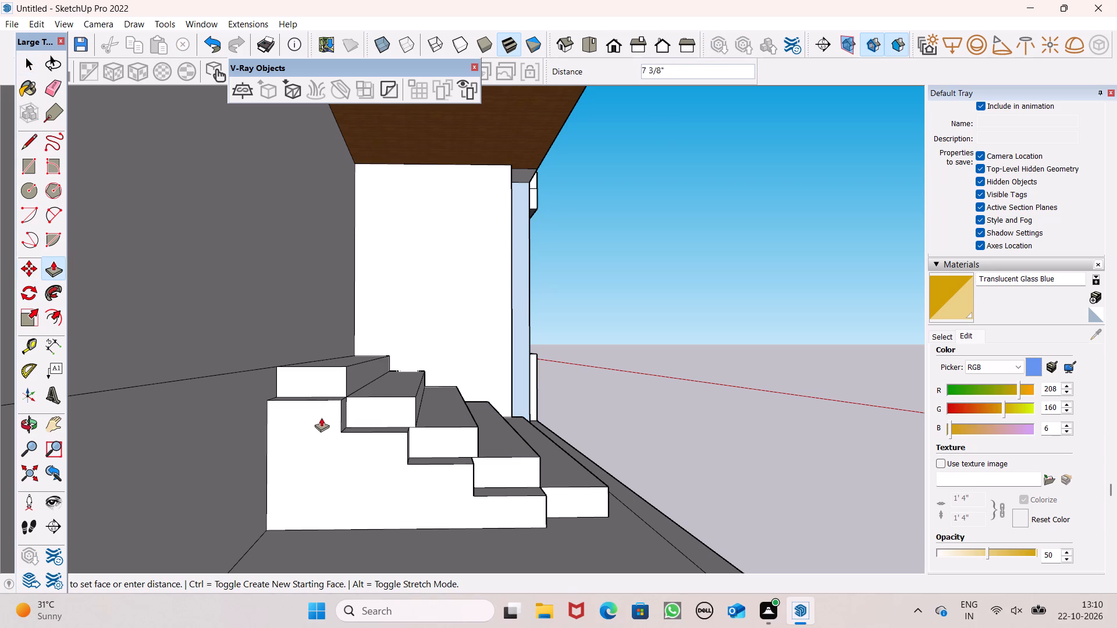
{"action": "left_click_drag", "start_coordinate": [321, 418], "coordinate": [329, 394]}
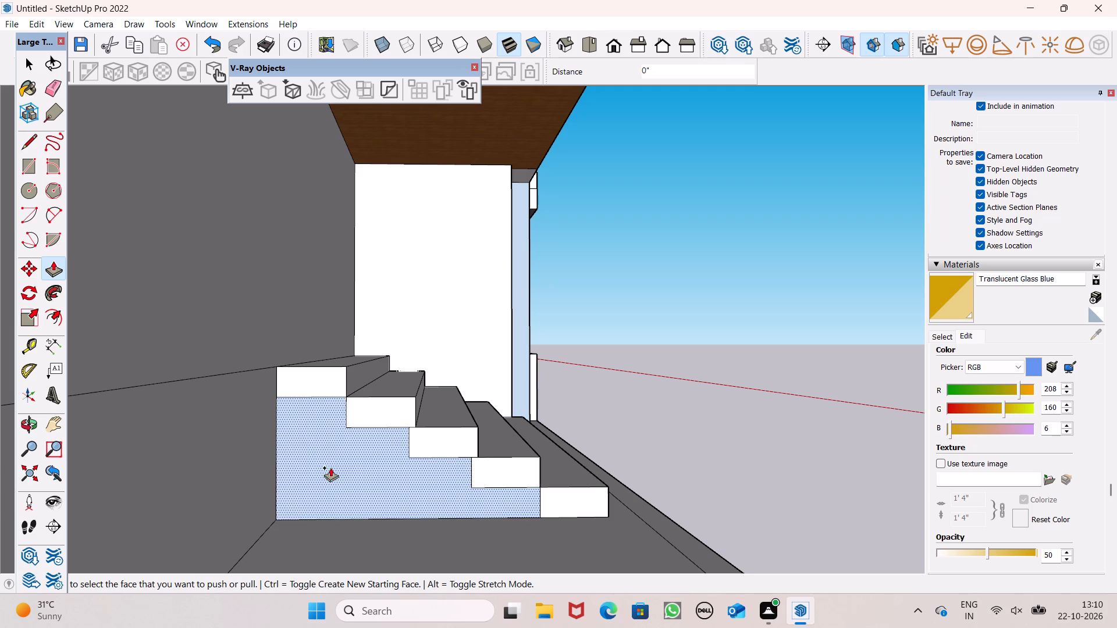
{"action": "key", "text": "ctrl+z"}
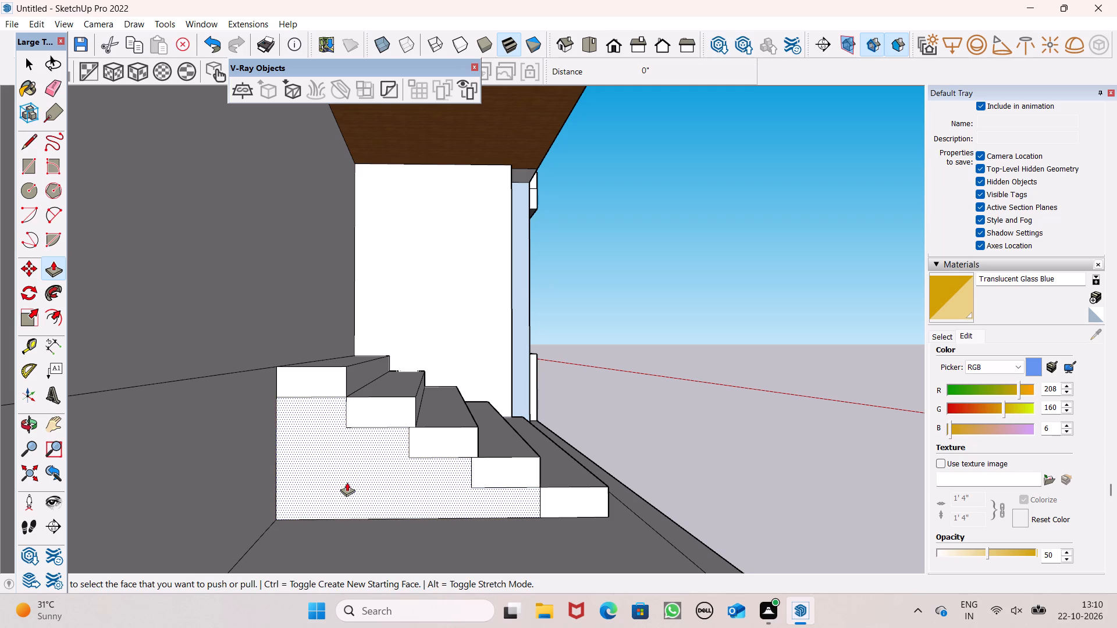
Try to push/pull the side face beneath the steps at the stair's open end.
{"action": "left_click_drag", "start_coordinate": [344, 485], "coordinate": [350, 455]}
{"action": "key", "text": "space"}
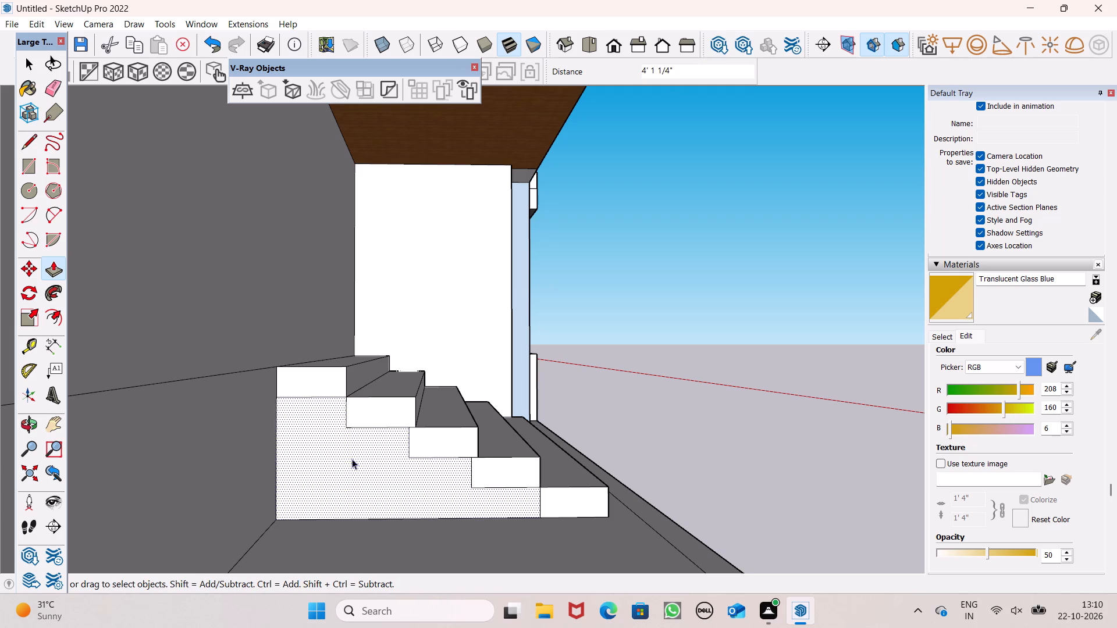
Erase the edges dividing the step ends from the side face at the stair's open end, leaving one stepped face.
{"action": "scroll", "coordinate": [385, 419], "scroll_direction": "down", "scroll_amount": 4}
{"action": "middle_click_drag", "start_coordinate": [422, 464], "coordinate": [399, 485]}
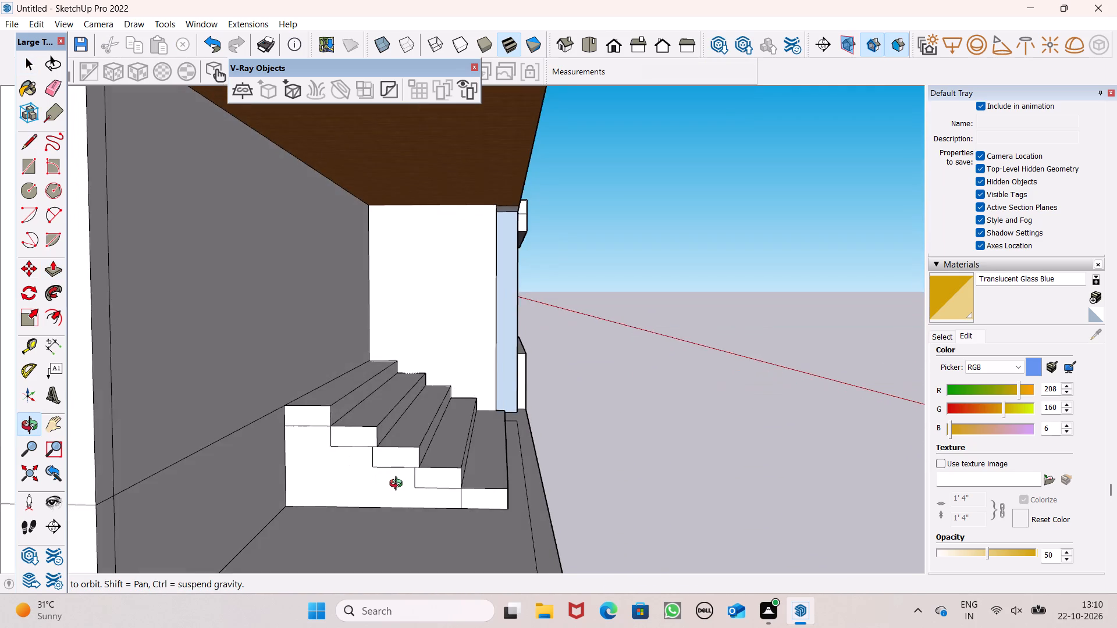
{"action": "middle_click_drag", "start_coordinate": [399, 485], "coordinate": [376, 504]}
{"action": "scroll", "coordinate": [371, 472], "scroll_direction": "up", "scroll_amount": 1}
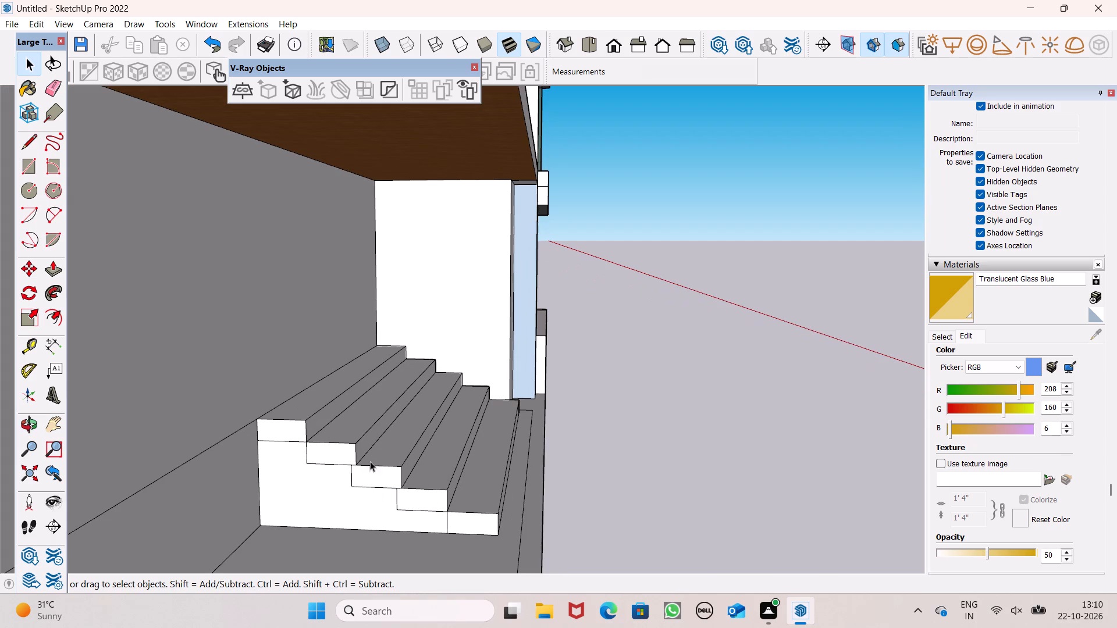
{"action": "left_click", "coordinate": [51, 90]}
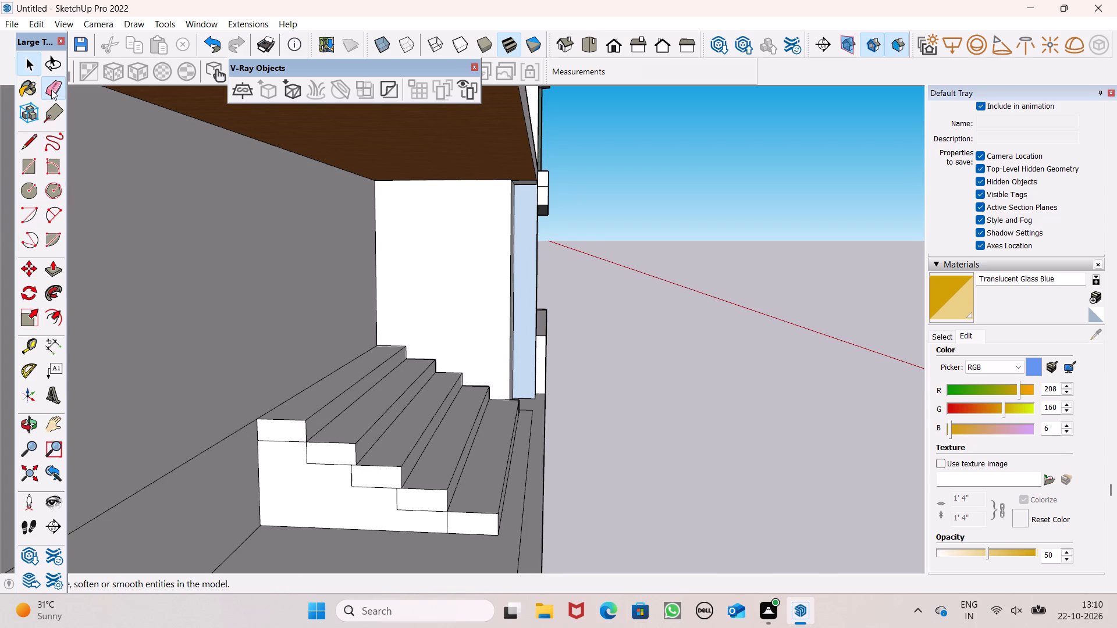
{"action": "scroll", "coordinate": [280, 459], "scroll_direction": "up", "scroll_amount": 2}
{"action": "left_click_drag", "start_coordinate": [290, 419], "coordinate": [324, 461]}
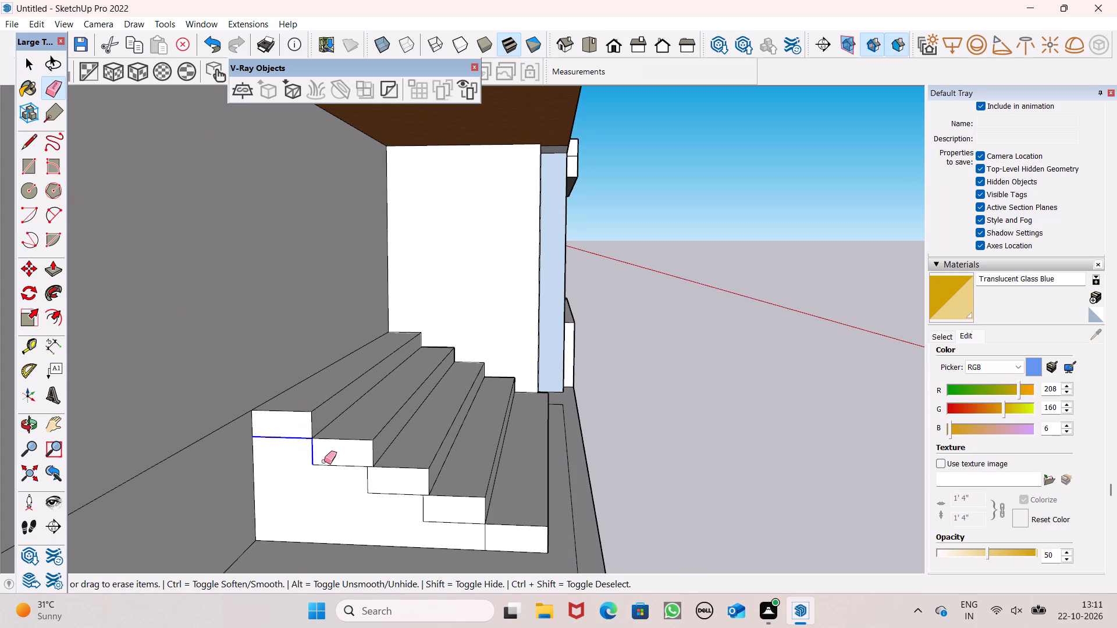
{"action": "left_click_drag", "start_coordinate": [324, 461], "coordinate": [490, 541]}
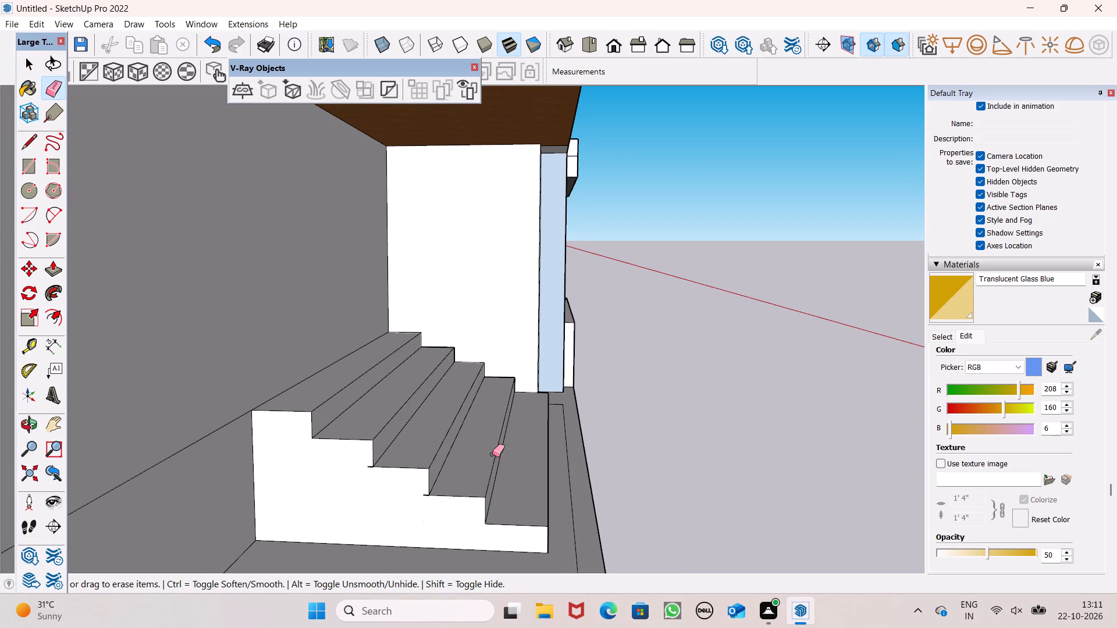
Examine the entrance stair's cleaned side face close up and the whole building's exterior from several angles.
{"action": "scroll", "coordinate": [503, 434], "scroll_direction": "down", "scroll_amount": 4}
{"action": "key", "text": "space"}
{"action": "scroll", "coordinate": [493, 515], "scroll_direction": "up", "scroll_amount": 7}
{"action": "scroll", "coordinate": [410, 461], "scroll_direction": "up", "scroll_amount": 9}
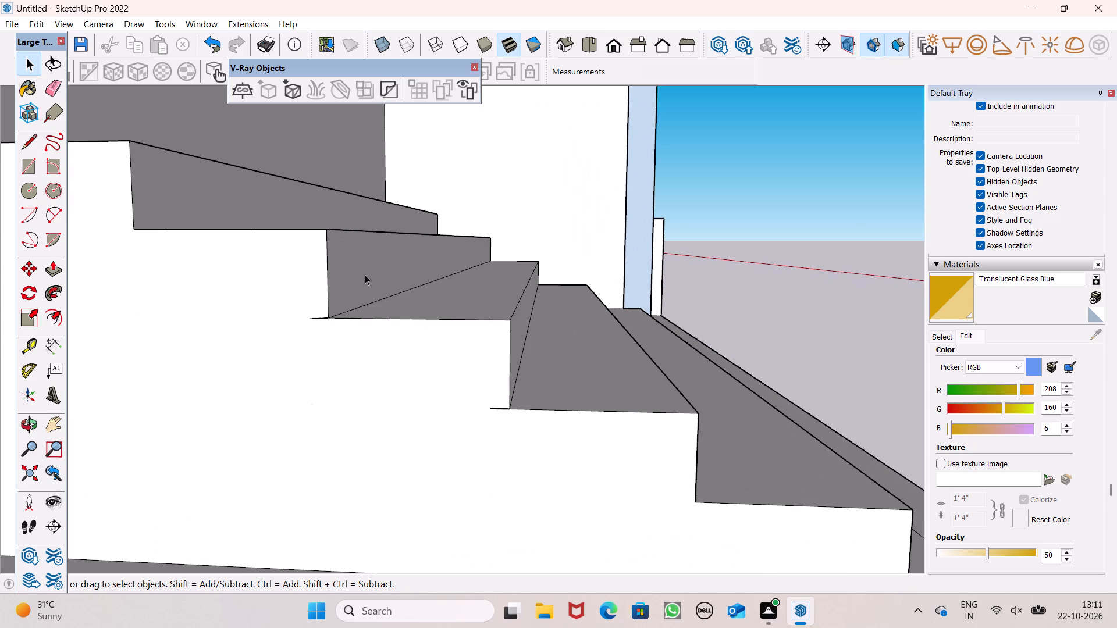
{"action": "scroll", "coordinate": [400, 361], "scroll_direction": "down", "scroll_amount": 2}
{"action": "scroll", "coordinate": [438, 332], "scroll_direction": "down", "scroll_amount": 7}
{"action": "scroll", "coordinate": [490, 374], "scroll_direction": "down", "scroll_amount": 6}
{"action": "scroll", "coordinate": [513, 391], "scroll_direction": "up", "scroll_amount": 1}
{"action": "middle_click_drag", "start_coordinate": [494, 405], "coordinate": [381, 435]}
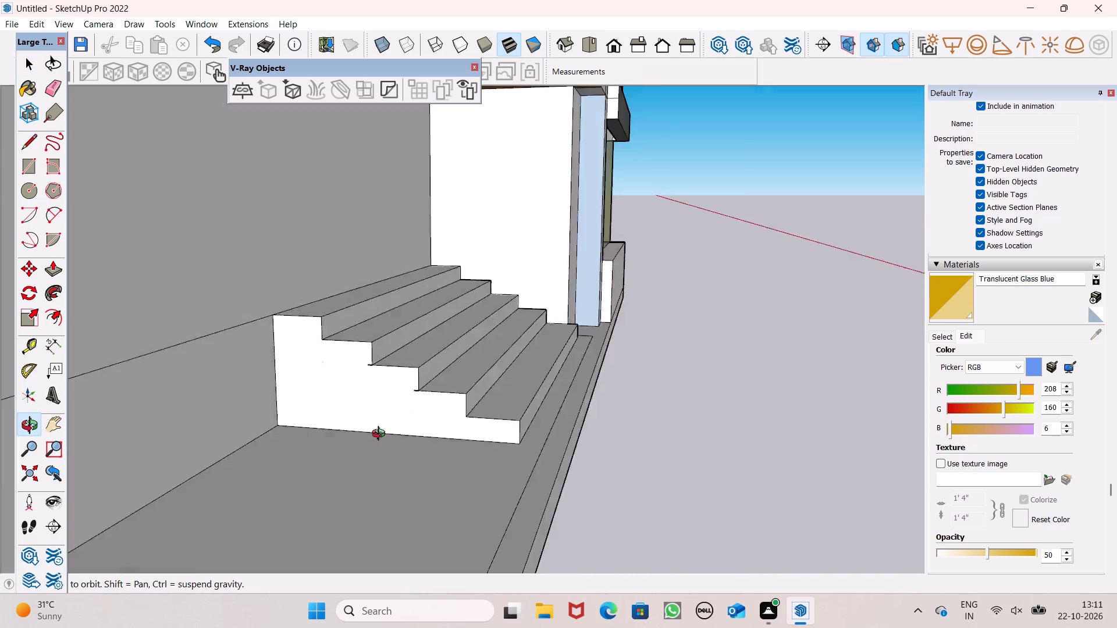
{"action": "middle_click_drag", "start_coordinate": [381, 435], "coordinate": [68, 515]}
{"action": "scroll", "coordinate": [210, 442], "scroll_direction": "down", "scroll_amount": 4}
{"action": "middle_click_drag", "start_coordinate": [268, 455], "coordinate": [278, 495]}
{"action": "scroll", "coordinate": [350, 419], "scroll_direction": "down", "scroll_amount": 2}
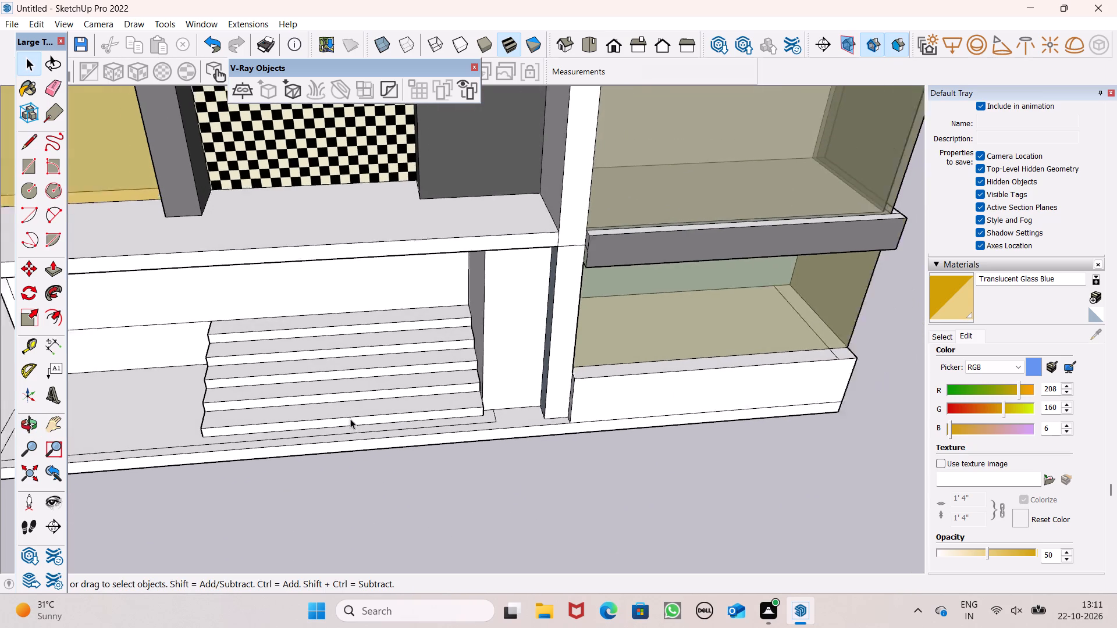
{"action": "scroll", "coordinate": [350, 419], "scroll_direction": "down", "scroll_amount": 2}
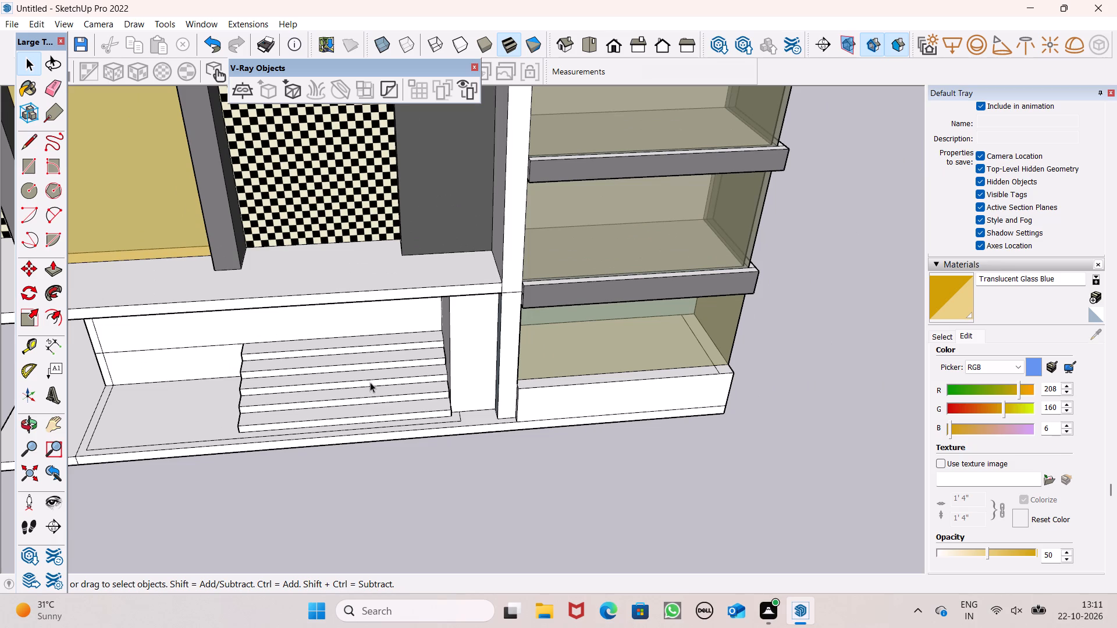
{"action": "scroll", "coordinate": [373, 356], "scroll_direction": "down", "scroll_amount": 12}
{"action": "middle_click_drag", "start_coordinate": [287, 394], "coordinate": [379, 174]}
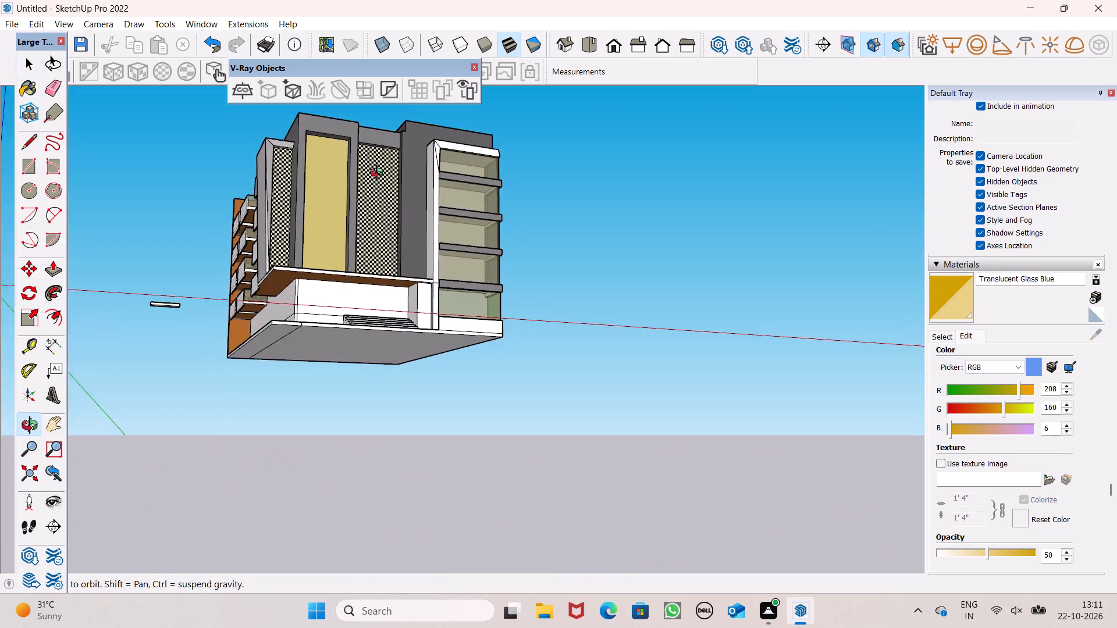
{"action": "middle_click_drag", "start_coordinate": [379, 174], "coordinate": [464, 240]}
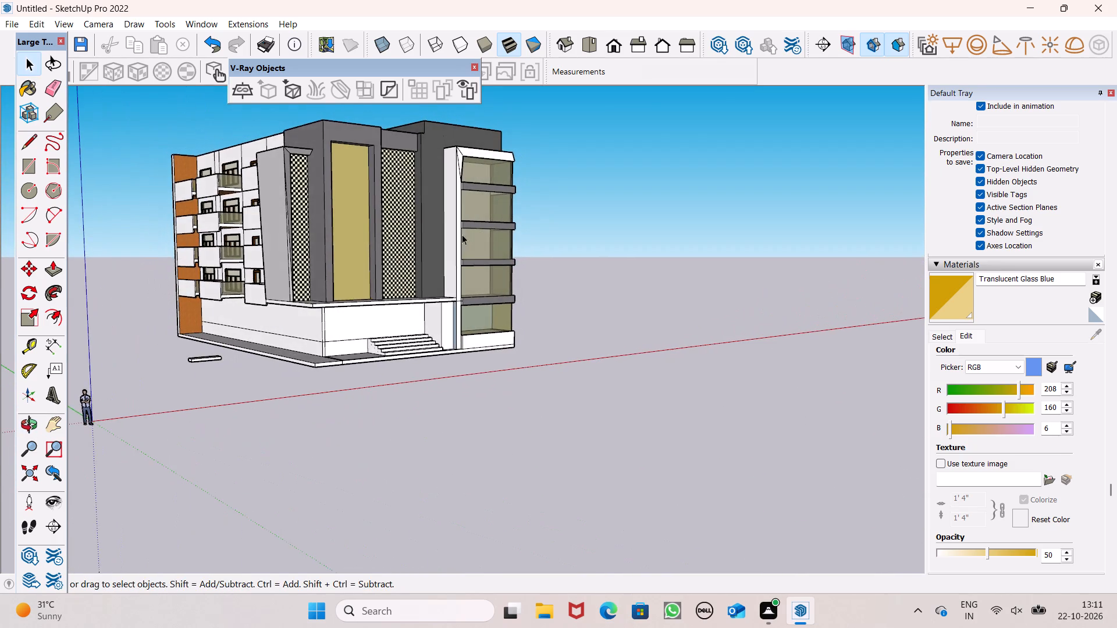
{"action": "scroll", "coordinate": [471, 260], "scroll_direction": "up", "scroll_amount": 3}
{"action": "scroll", "coordinate": [458, 351], "scroll_direction": "down", "scroll_amount": 2}
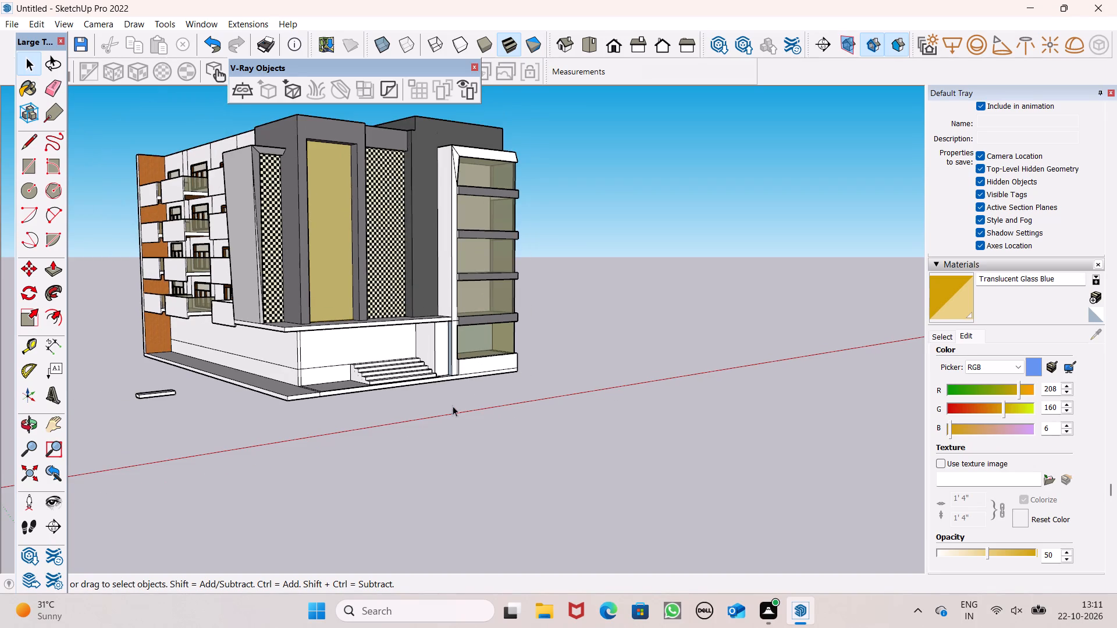
{"action": "scroll", "coordinate": [442, 427], "scroll_direction": "up", "scroll_amount": 3}
{"action": "middle_click_drag", "start_coordinate": [400, 421], "coordinate": [425, 487]}
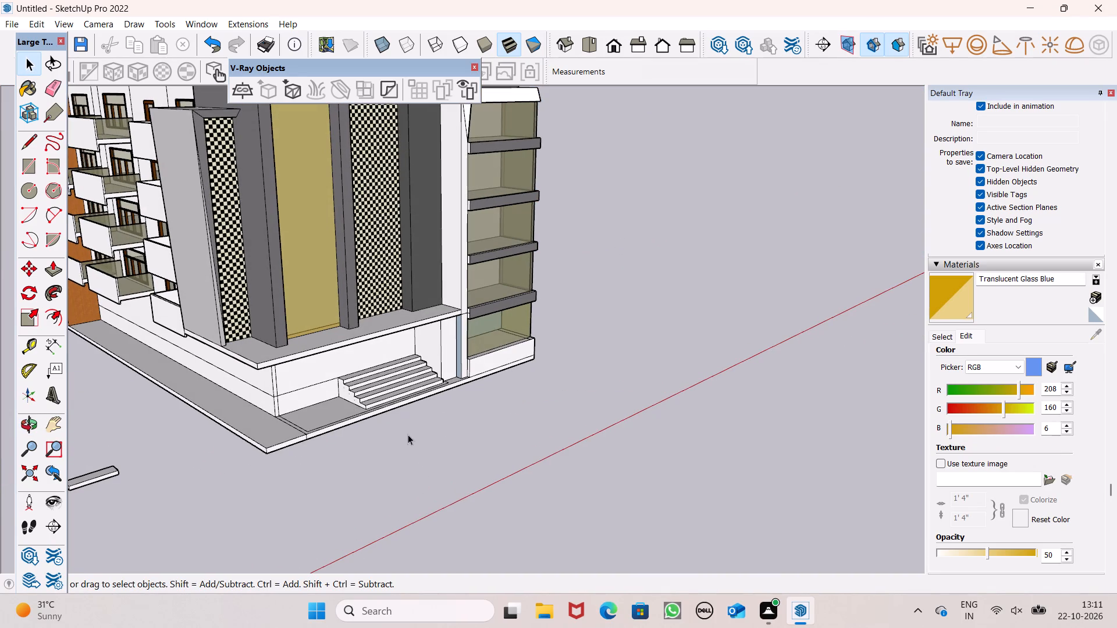
{"action": "scroll", "coordinate": [386, 405], "scroll_direction": "down", "scroll_amount": 3}
{"action": "scroll", "coordinate": [286, 418], "scroll_direction": "down", "scroll_amount": 4}
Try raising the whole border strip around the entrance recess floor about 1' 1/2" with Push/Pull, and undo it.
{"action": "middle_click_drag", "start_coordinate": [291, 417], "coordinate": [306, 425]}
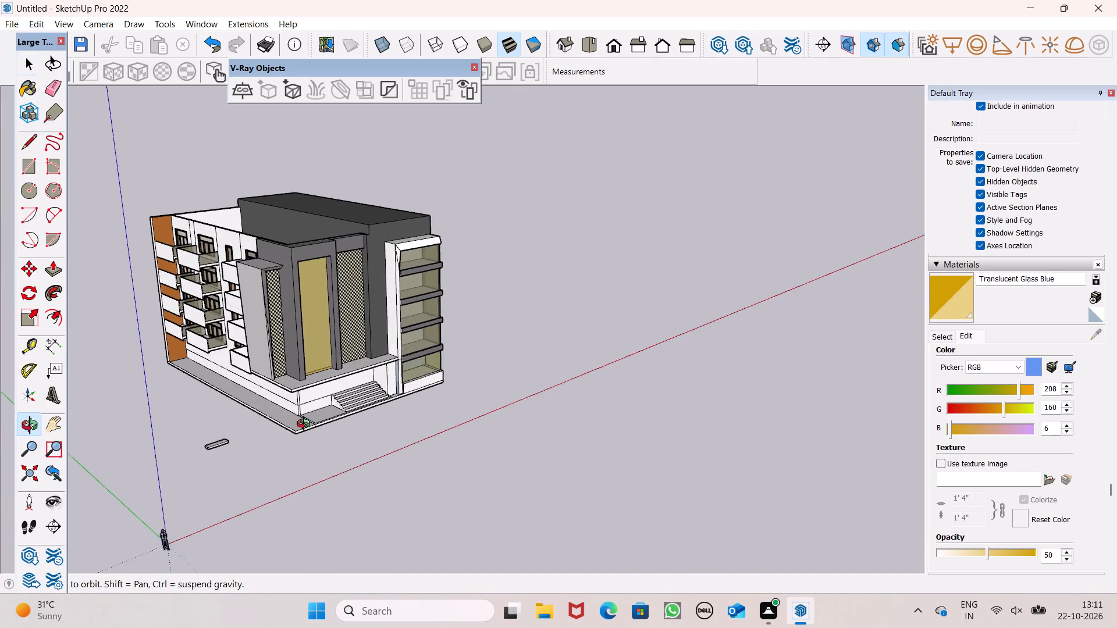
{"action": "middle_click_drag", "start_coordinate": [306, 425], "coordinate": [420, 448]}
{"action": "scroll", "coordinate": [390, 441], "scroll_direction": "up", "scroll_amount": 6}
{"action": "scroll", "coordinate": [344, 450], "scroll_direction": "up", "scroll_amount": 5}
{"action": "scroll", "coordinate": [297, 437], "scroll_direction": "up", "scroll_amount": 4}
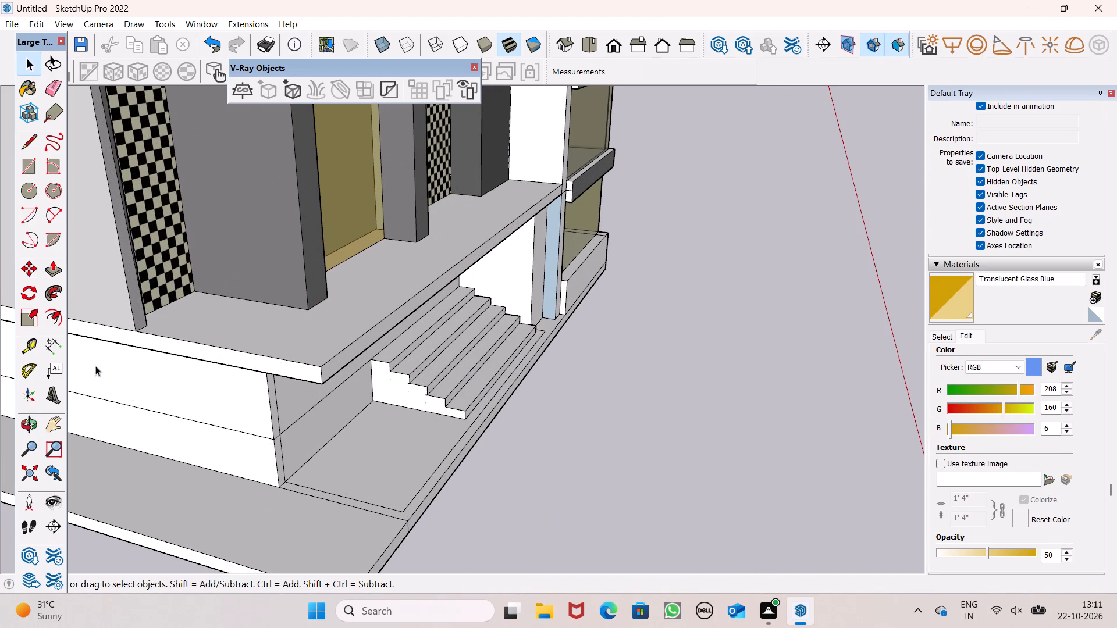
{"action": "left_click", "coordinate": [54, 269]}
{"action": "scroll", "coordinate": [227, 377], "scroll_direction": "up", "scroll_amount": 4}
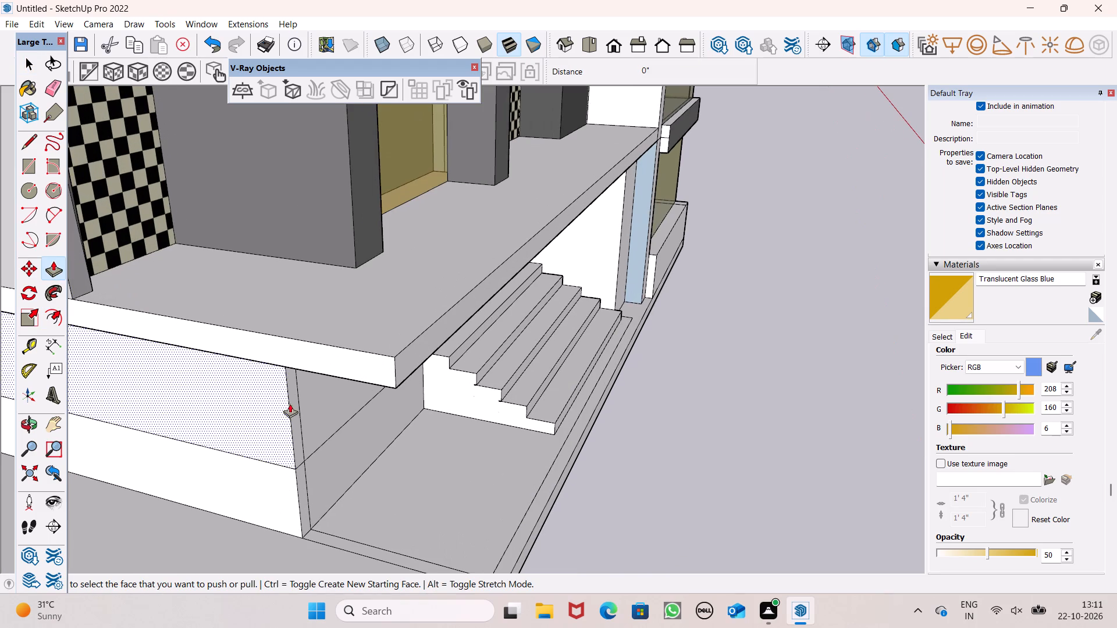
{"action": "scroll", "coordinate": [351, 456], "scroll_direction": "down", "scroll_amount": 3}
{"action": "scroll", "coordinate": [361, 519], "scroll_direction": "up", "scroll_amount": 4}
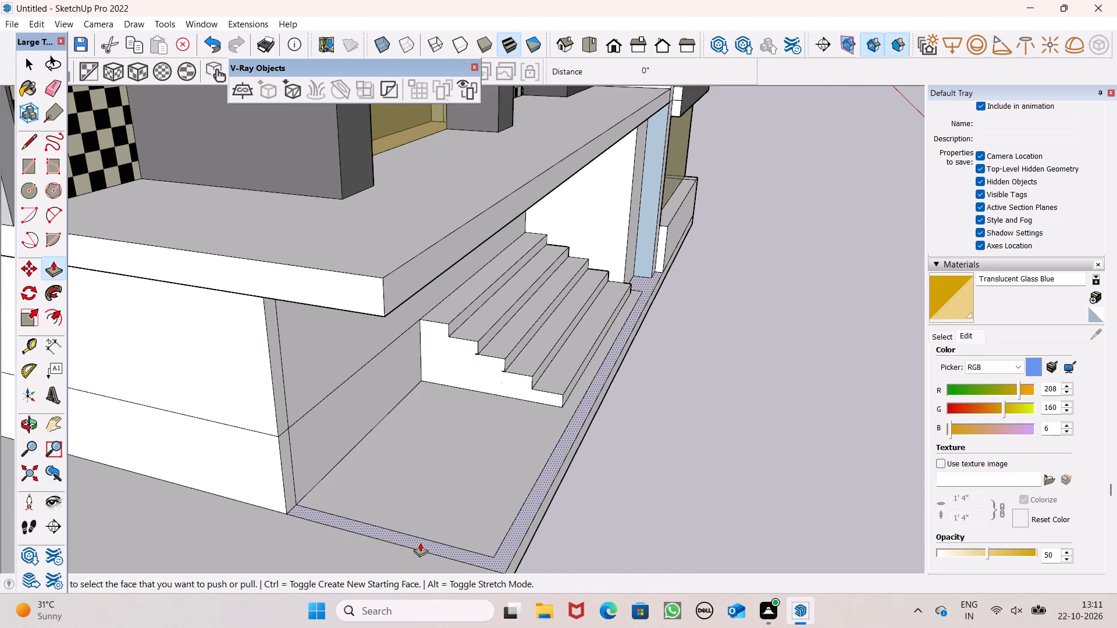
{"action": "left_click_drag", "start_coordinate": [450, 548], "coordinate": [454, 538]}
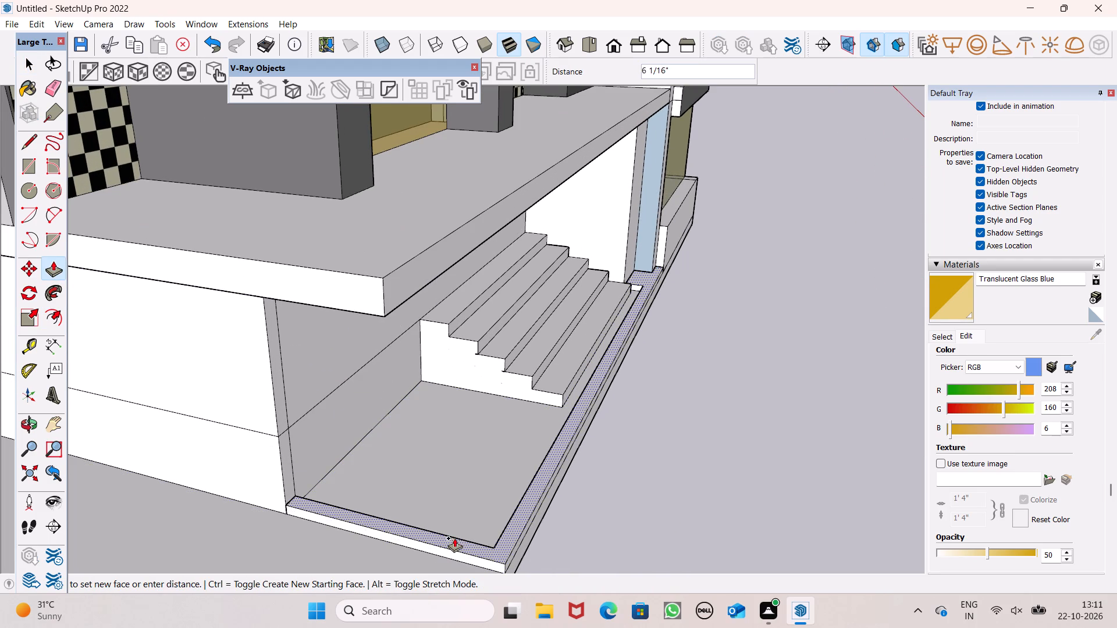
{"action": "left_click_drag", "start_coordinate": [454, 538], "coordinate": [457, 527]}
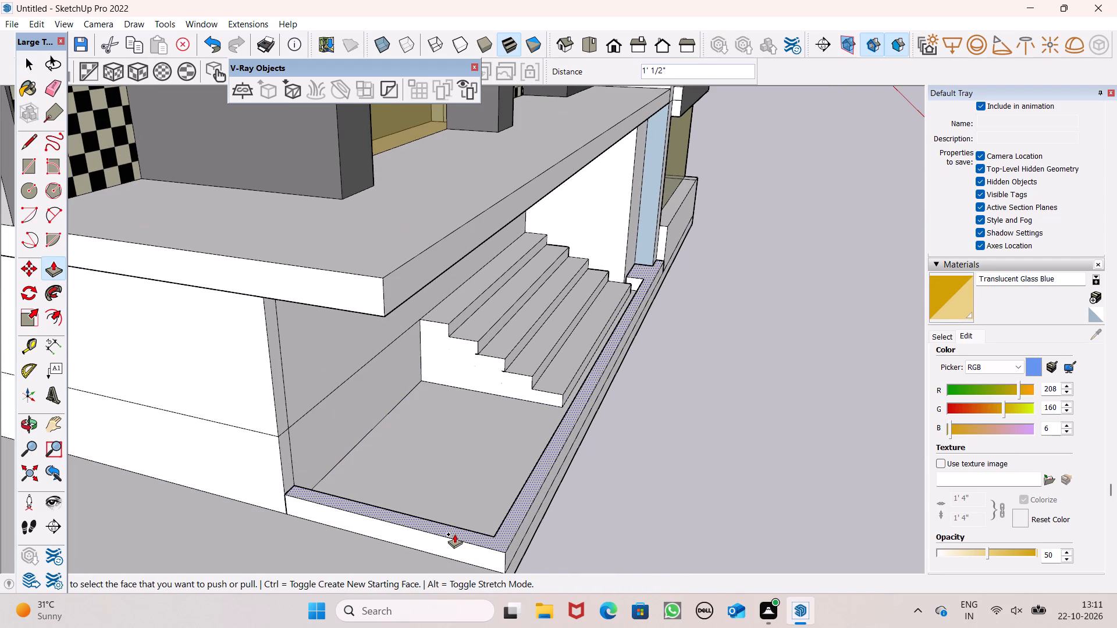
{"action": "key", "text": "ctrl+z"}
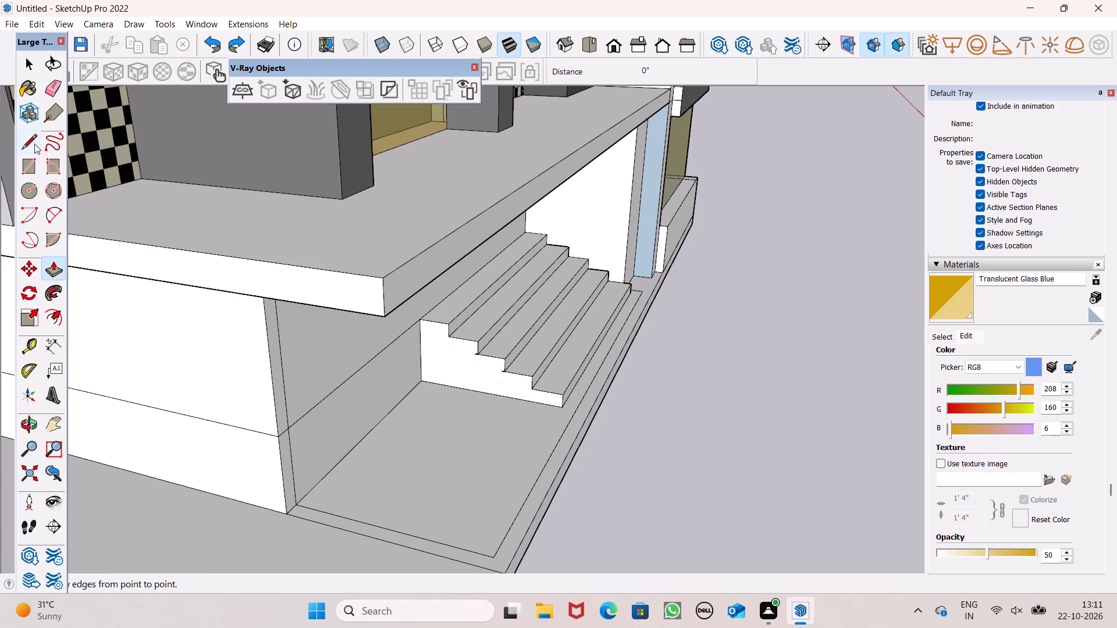
Draw a 9" line across the floor border strip at the recess's outer corner to separate the side strip from the front strip.
{"action": "left_click", "coordinate": [33, 140]}
{"action": "scroll", "coordinate": [482, 562], "scroll_direction": "up", "scroll_amount": 4}
{"action": "scroll", "coordinate": [491, 394], "scroll_direction": "down", "scroll_amount": 5}
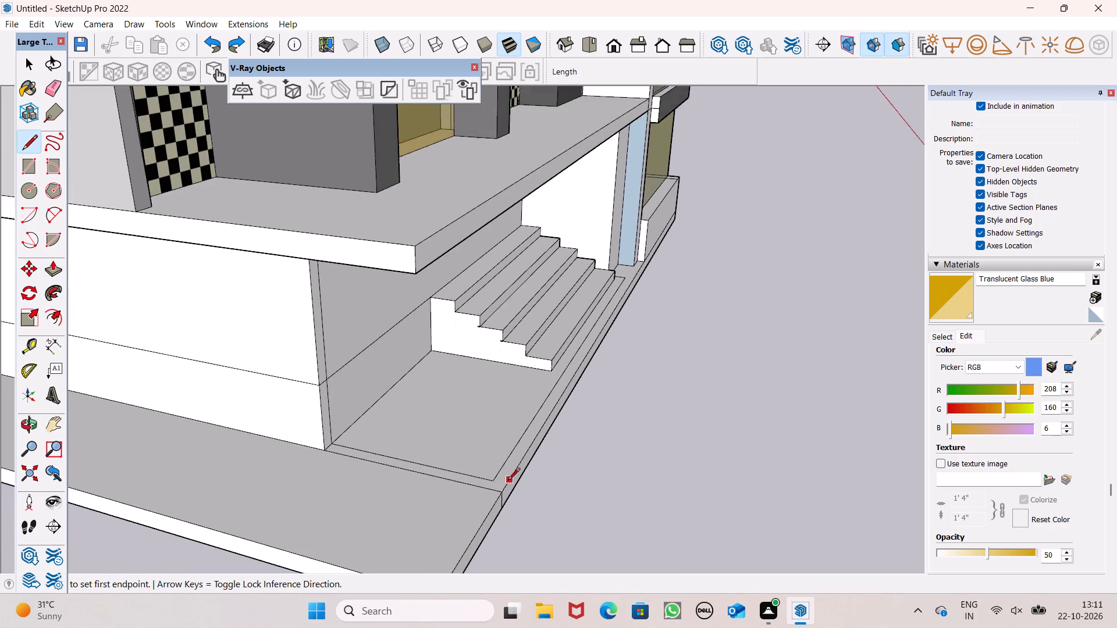
{"action": "scroll", "coordinate": [512, 491], "scroll_direction": "up", "scroll_amount": 11}
{"action": "left_click_drag", "start_coordinate": [460, 456], "coordinate": [465, 456]}
{"action": "left_click", "coordinate": [503, 474]}
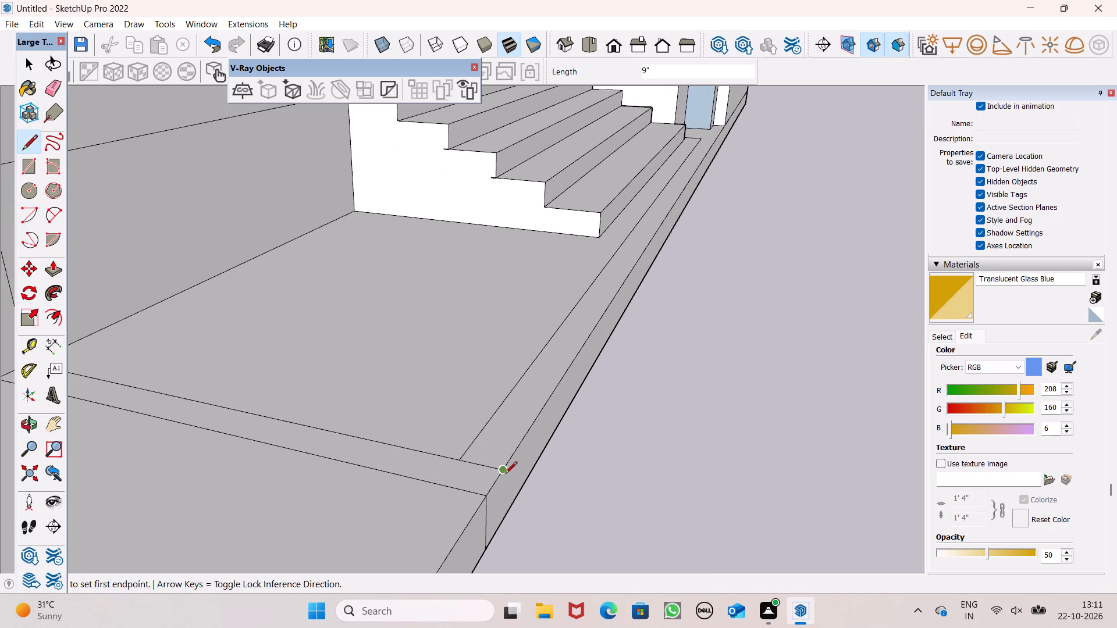
{"action": "key", "text": "space"}
Push/pull the side border strip at the recess's open end upward to form a low wall.
{"action": "left_click_drag", "start_coordinate": [47, 267], "coordinate": [57, 275]}
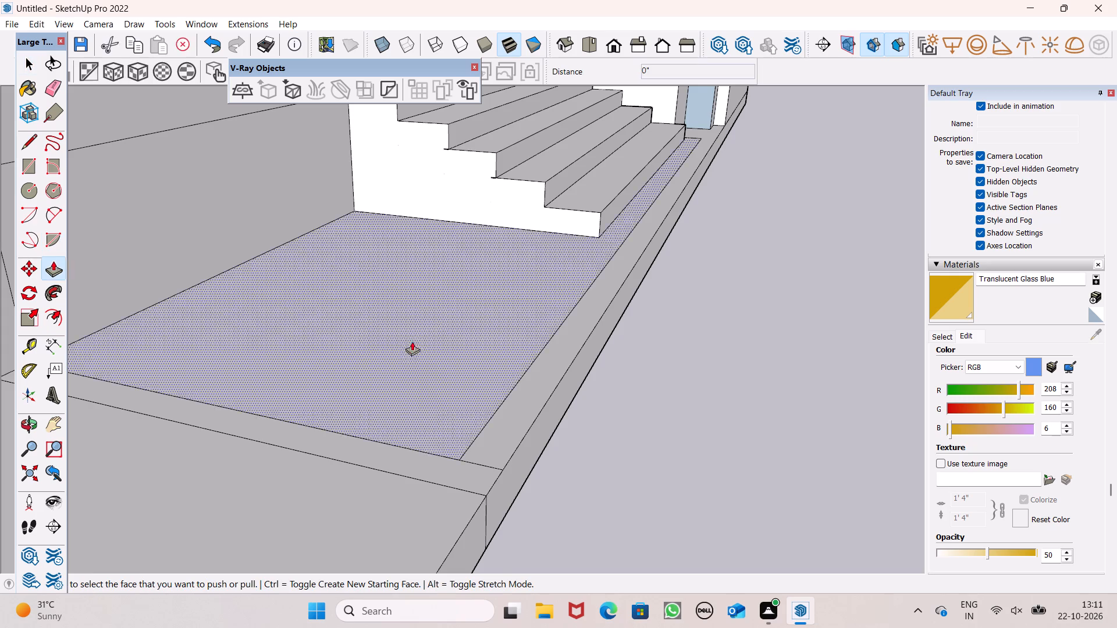
{"action": "scroll", "coordinate": [636, 377], "scroll_direction": "down", "scroll_amount": 5}
{"action": "left_click_drag", "start_coordinate": [553, 434], "coordinate": [544, 367]}
{"action": "scroll", "coordinate": [544, 369], "scroll_direction": "down", "scroll_amount": 1}
{"action": "key", "text": "space"}
{"action": "scroll", "coordinate": [635, 383], "scroll_direction": "down", "scroll_amount": 4}
{"action": "middle_click_drag", "start_coordinate": [679, 418], "coordinate": [424, 406]}
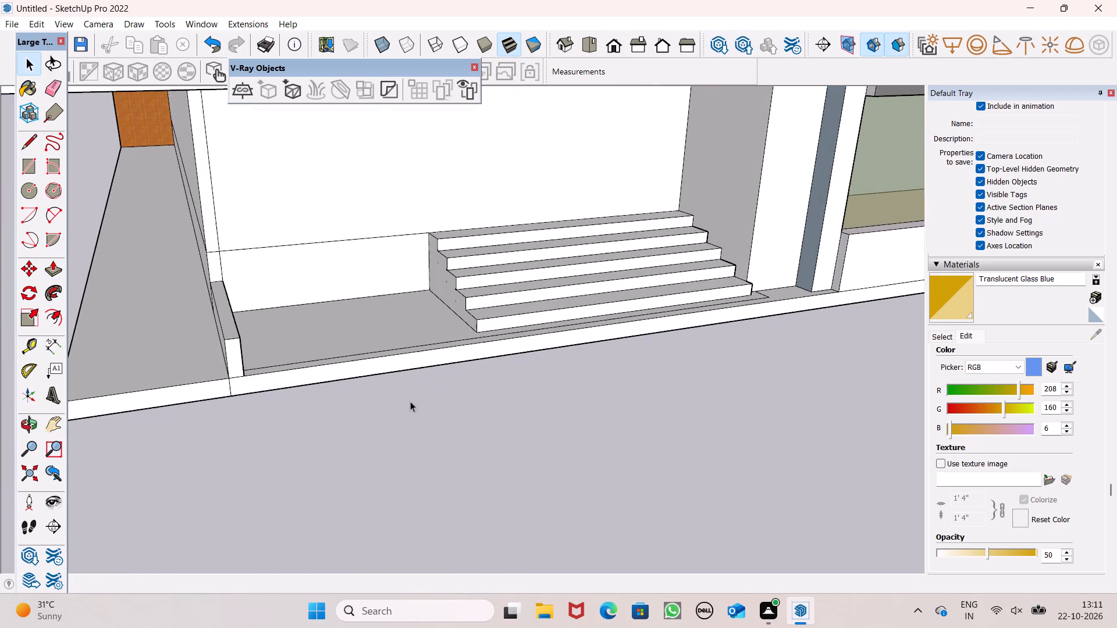
{"action": "scroll", "coordinate": [406, 398], "scroll_direction": "down", "scroll_amount": 4}
{"action": "scroll", "coordinate": [490, 412], "scroll_direction": "down", "scroll_amount": 2}
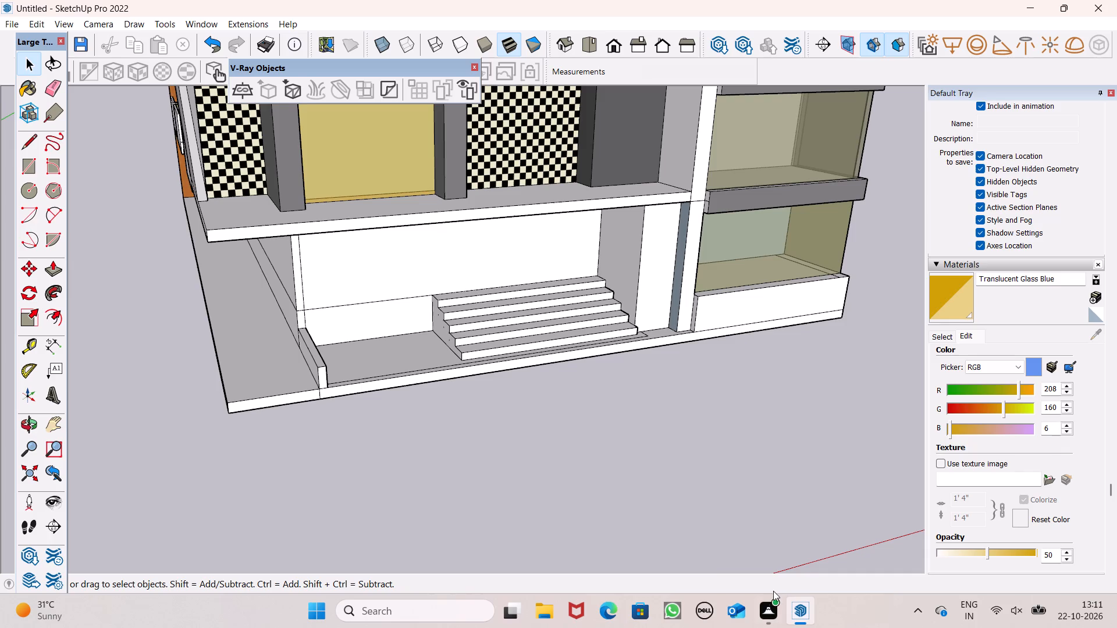
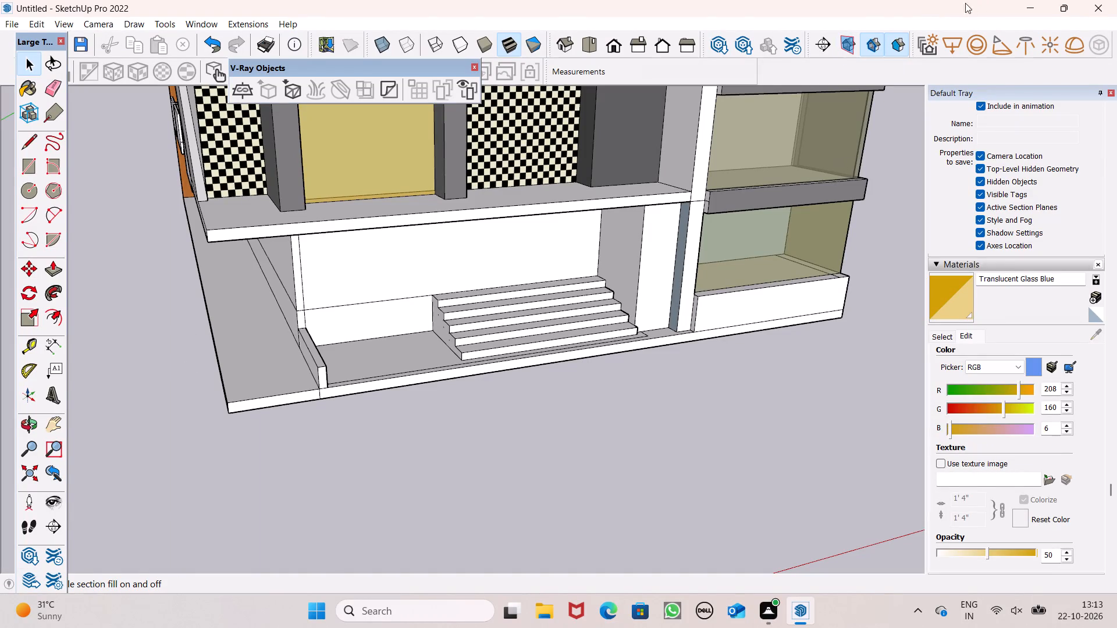
Examine the building's side facade and the ground-floor ledge beside the new low recess wall.
{"action": "scroll", "coordinate": [293, 297], "scroll_direction": "down", "scroll_amount": 4}
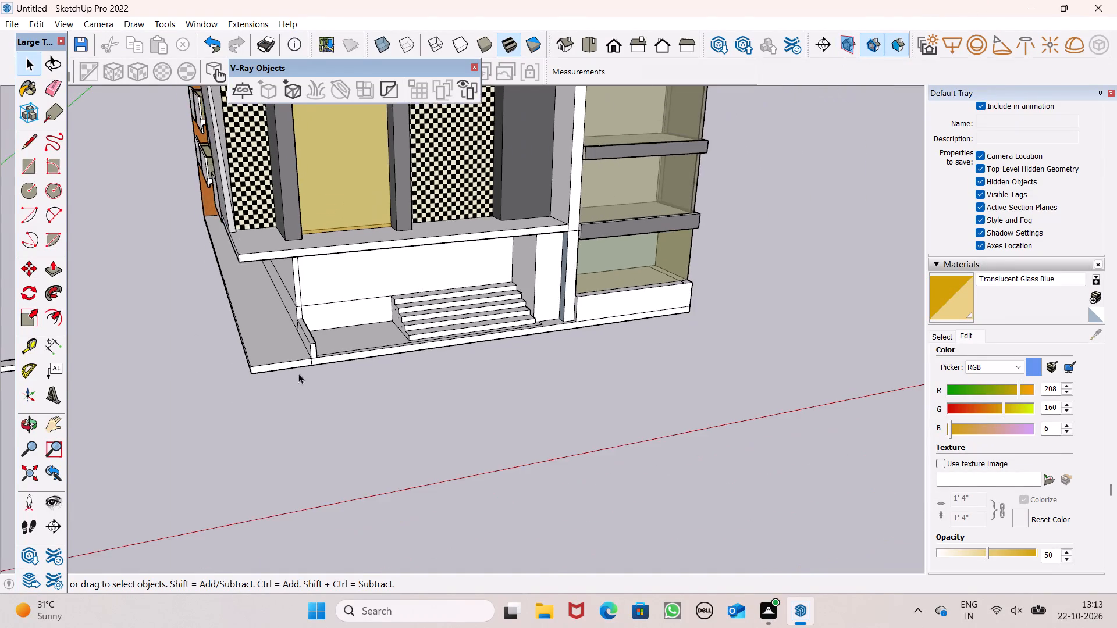
{"action": "middle_click_drag", "start_coordinate": [303, 376], "coordinate": [636, 420]}
{"action": "scroll", "coordinate": [631, 396], "scroll_direction": "down", "scroll_amount": 3}
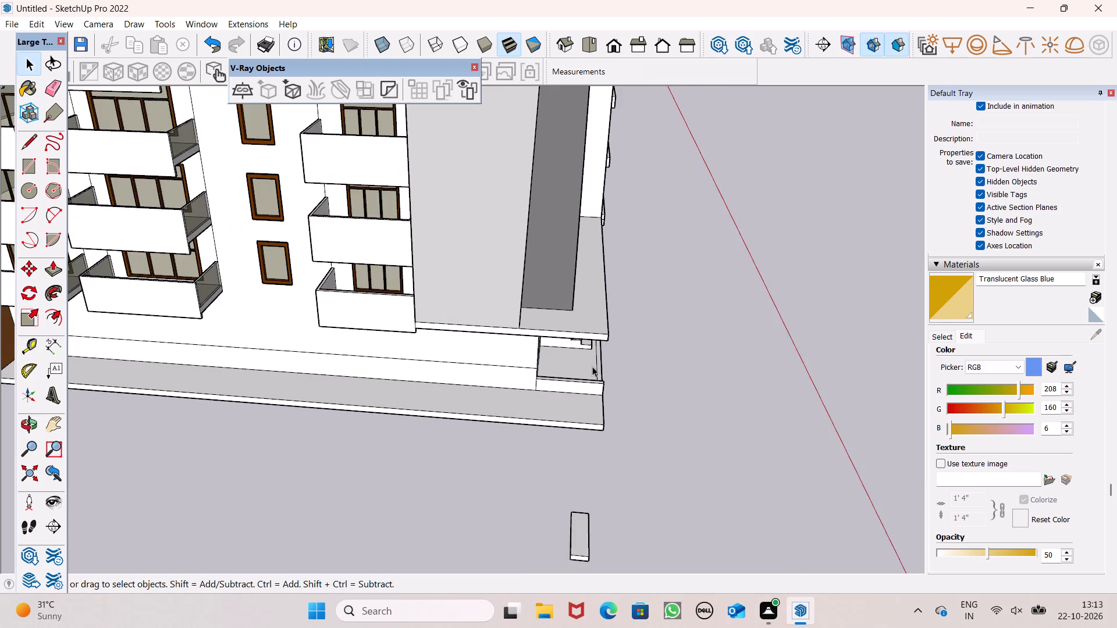
{"action": "scroll", "coordinate": [592, 366], "scroll_direction": "down", "scroll_amount": 5}
{"action": "middle_click_drag", "start_coordinate": [617, 390], "coordinate": [588, 450]}
{"action": "scroll", "coordinate": [579, 412], "scroll_direction": "up", "scroll_amount": 2}
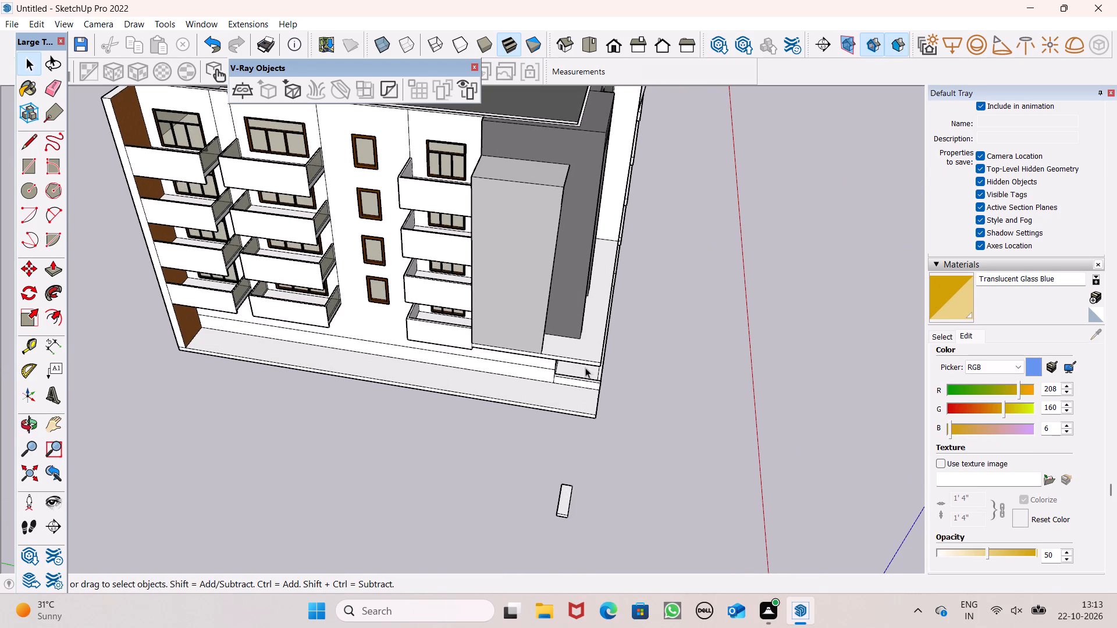
{"action": "scroll", "coordinate": [586, 351], "scroll_direction": "down", "scroll_amount": 1}
{"action": "scroll", "coordinate": [546, 374], "scroll_direction": "up", "scroll_amount": 6}
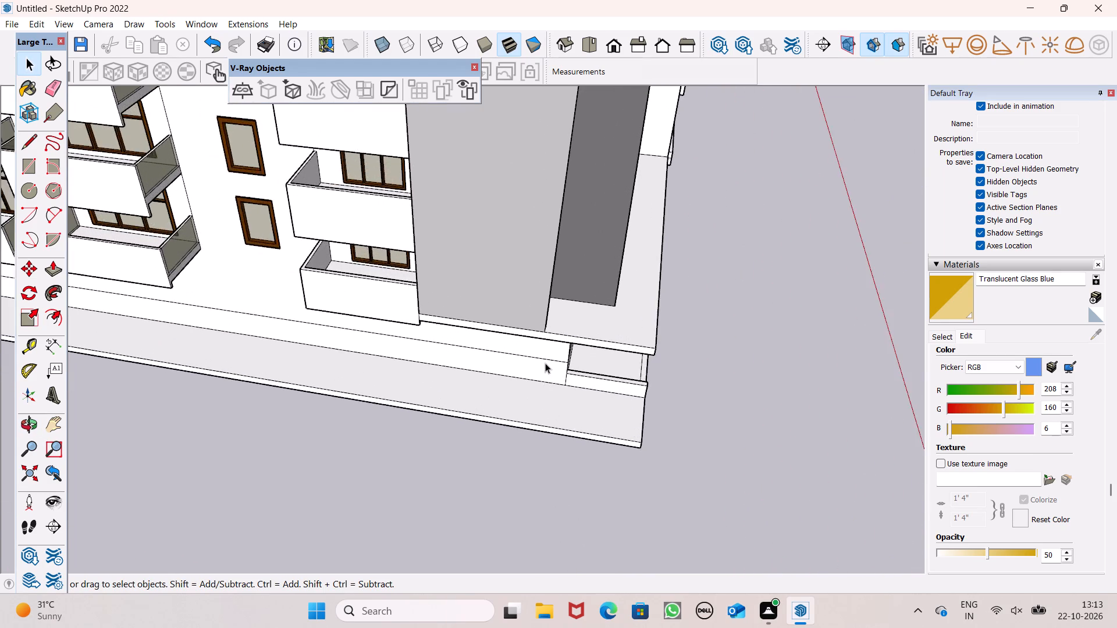
{"action": "scroll", "coordinate": [545, 363], "scroll_direction": "down", "scroll_amount": 3}
{"action": "scroll", "coordinate": [584, 383], "scroll_direction": "up", "scroll_amount": 1}
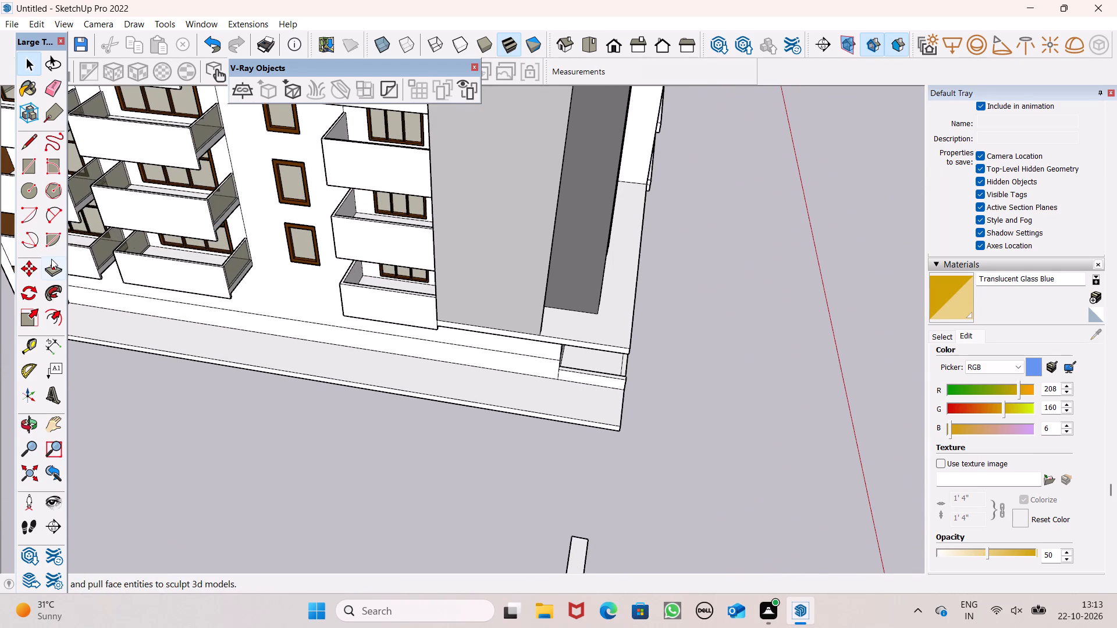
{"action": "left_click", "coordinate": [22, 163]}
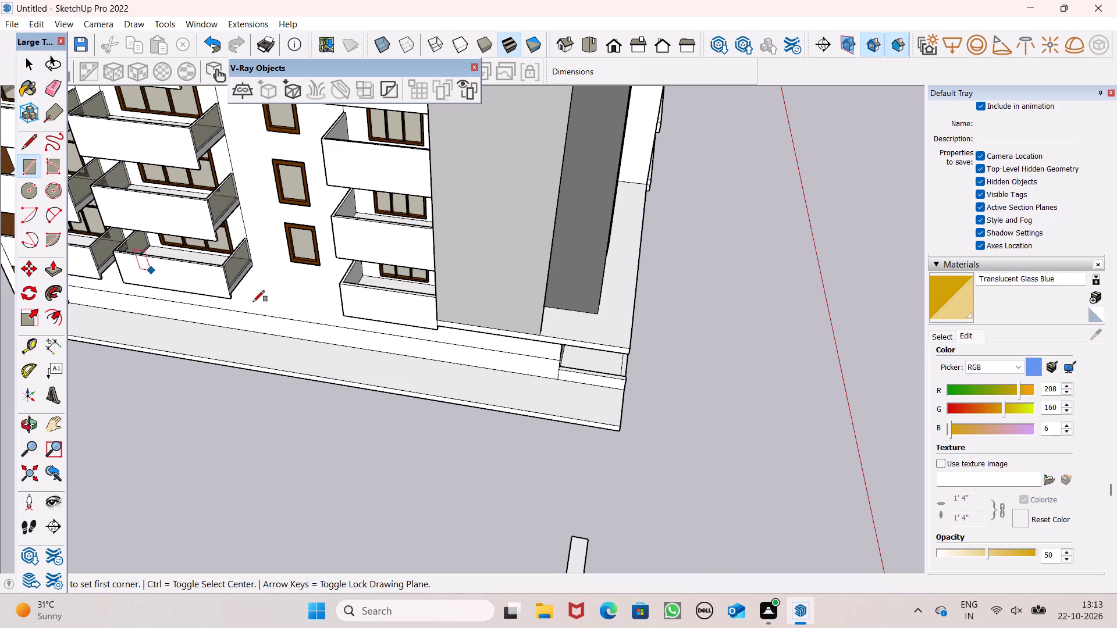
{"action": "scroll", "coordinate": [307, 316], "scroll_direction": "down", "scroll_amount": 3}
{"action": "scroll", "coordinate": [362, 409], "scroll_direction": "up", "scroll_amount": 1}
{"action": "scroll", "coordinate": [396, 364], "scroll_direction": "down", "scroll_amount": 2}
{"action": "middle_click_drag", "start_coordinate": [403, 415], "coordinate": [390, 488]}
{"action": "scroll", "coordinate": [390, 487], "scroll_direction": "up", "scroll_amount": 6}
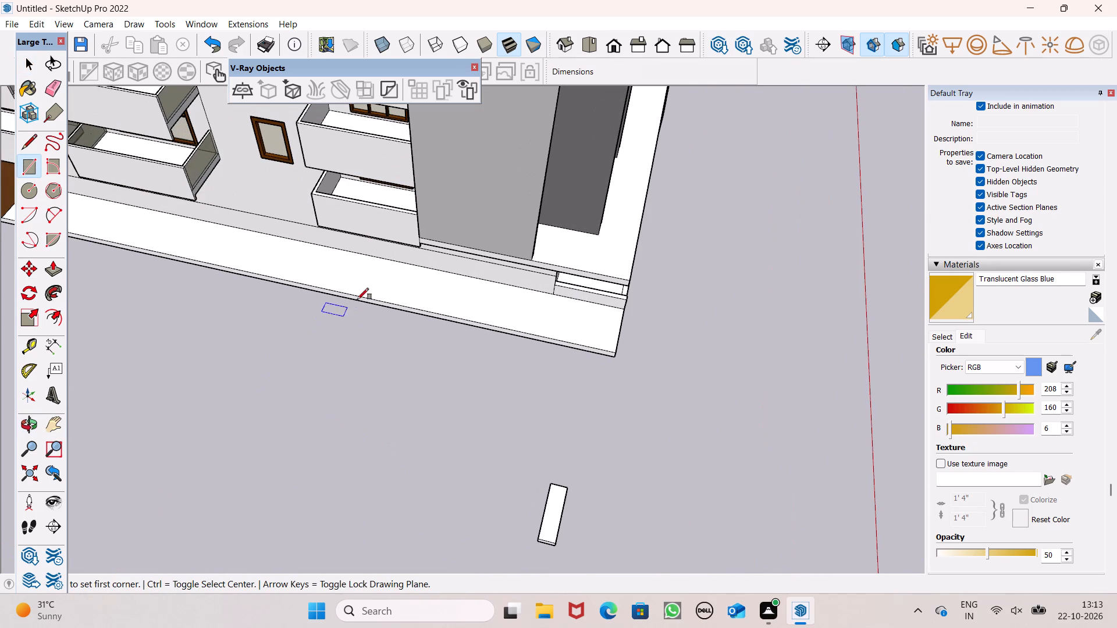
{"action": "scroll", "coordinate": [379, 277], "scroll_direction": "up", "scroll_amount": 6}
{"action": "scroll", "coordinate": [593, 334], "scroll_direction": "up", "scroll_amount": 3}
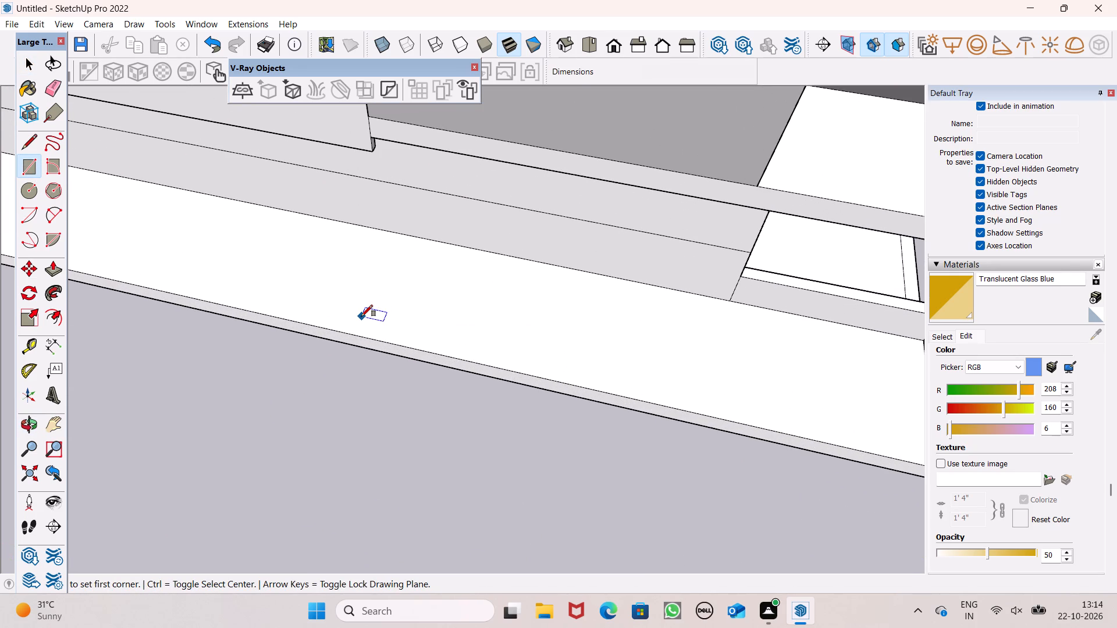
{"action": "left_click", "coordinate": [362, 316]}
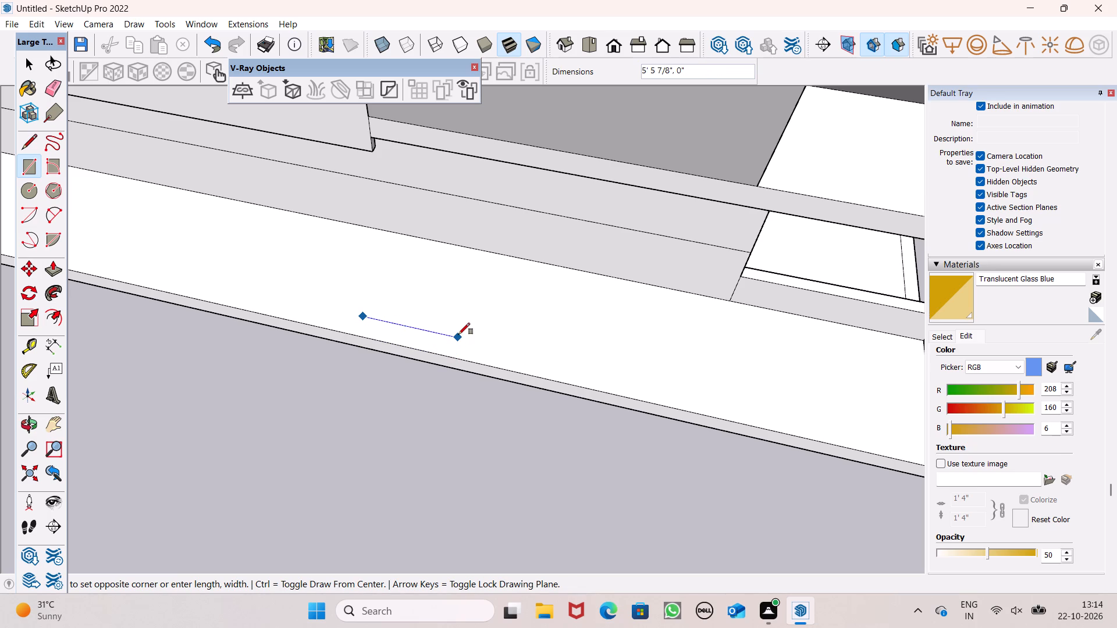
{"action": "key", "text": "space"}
Draw a small narrow rectangle on the side ledge's top face, close to and parallel with its outer edge.
{"action": "scroll", "coordinate": [465, 336], "scroll_direction": "down", "scroll_amount": 7}
{"action": "middle_click_drag", "start_coordinate": [545, 328], "coordinate": [501, 98]}
{"action": "scroll", "coordinate": [499, 93], "scroll_direction": "up", "scroll_amount": 1}
{"action": "scroll", "coordinate": [532, 256], "scroll_direction": "down", "scroll_amount": 1}
{"action": "middle_click_drag", "start_coordinate": [532, 286], "coordinate": [556, 386]}
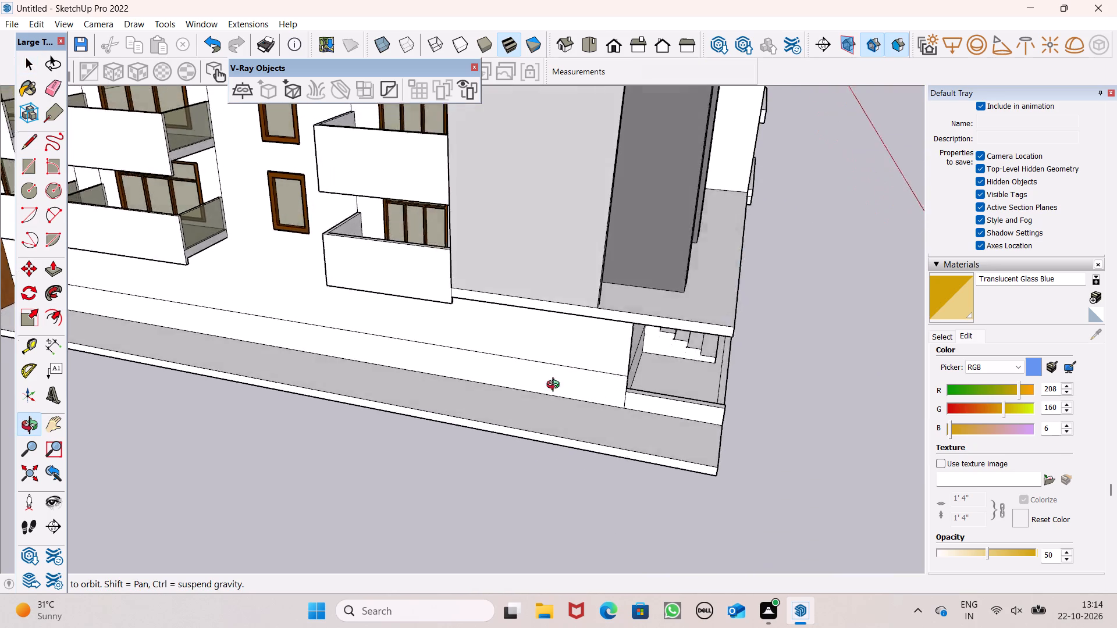
{"action": "middle_click_drag", "start_coordinate": [556, 386], "coordinate": [561, 416]}
{"action": "scroll", "coordinate": [563, 432], "scroll_direction": "up", "scroll_amount": 2}
{"action": "left_click", "coordinate": [25, 160]}
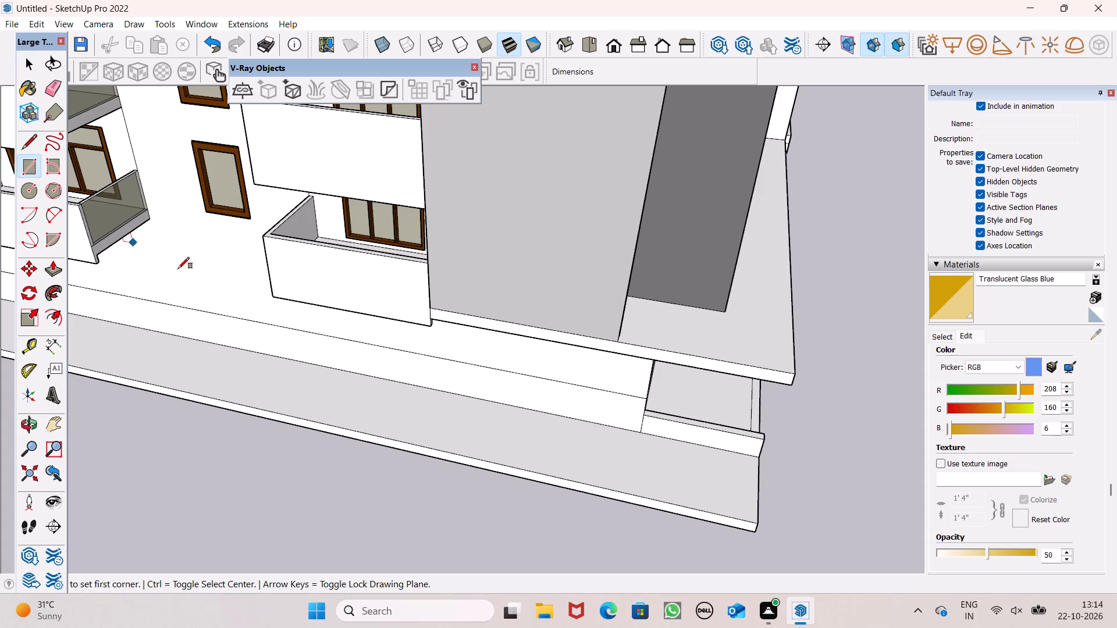
{"action": "scroll", "coordinate": [248, 288], "scroll_direction": "down", "scroll_amount": 2}
{"action": "middle_click_drag", "start_coordinate": [304, 407], "coordinate": [353, 479]}
{"action": "scroll", "coordinate": [399, 466], "scroll_direction": "up", "scroll_amount": 7}
{"action": "scroll", "coordinate": [444, 431], "scroll_direction": "up", "scroll_amount": 3}
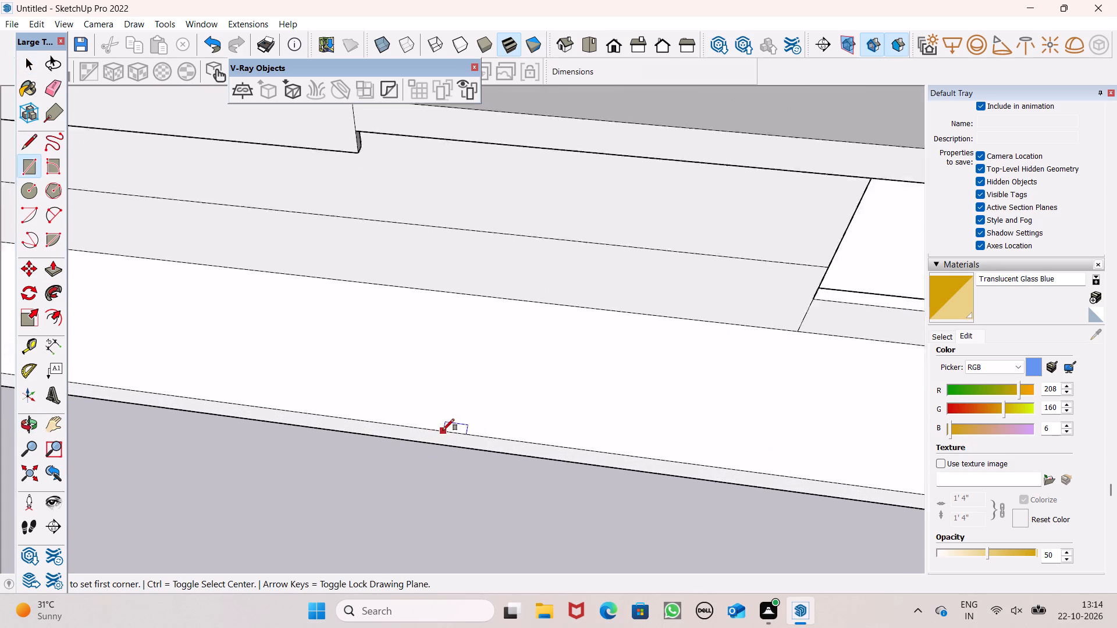
{"action": "scroll", "coordinate": [443, 430], "scroll_direction": "up", "scroll_amount": 2}
{"action": "left_click", "coordinate": [407, 392]}
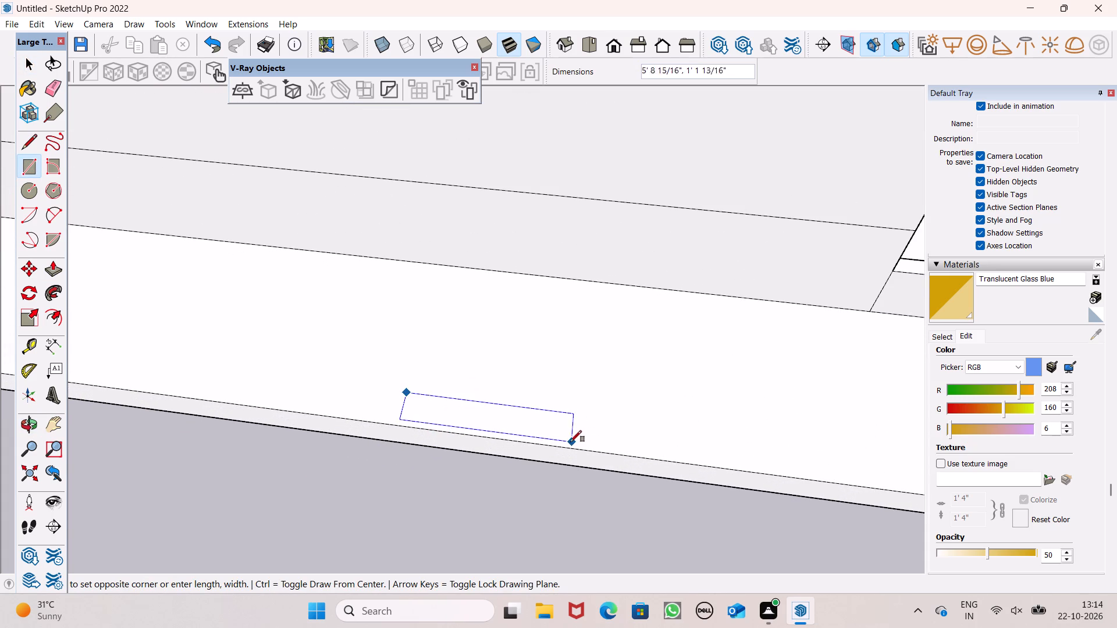
{"action": "left_click", "coordinate": [557, 433]}
{"action": "scroll", "coordinate": [287, 405], "scroll_direction": "down", "scroll_amount": 7}
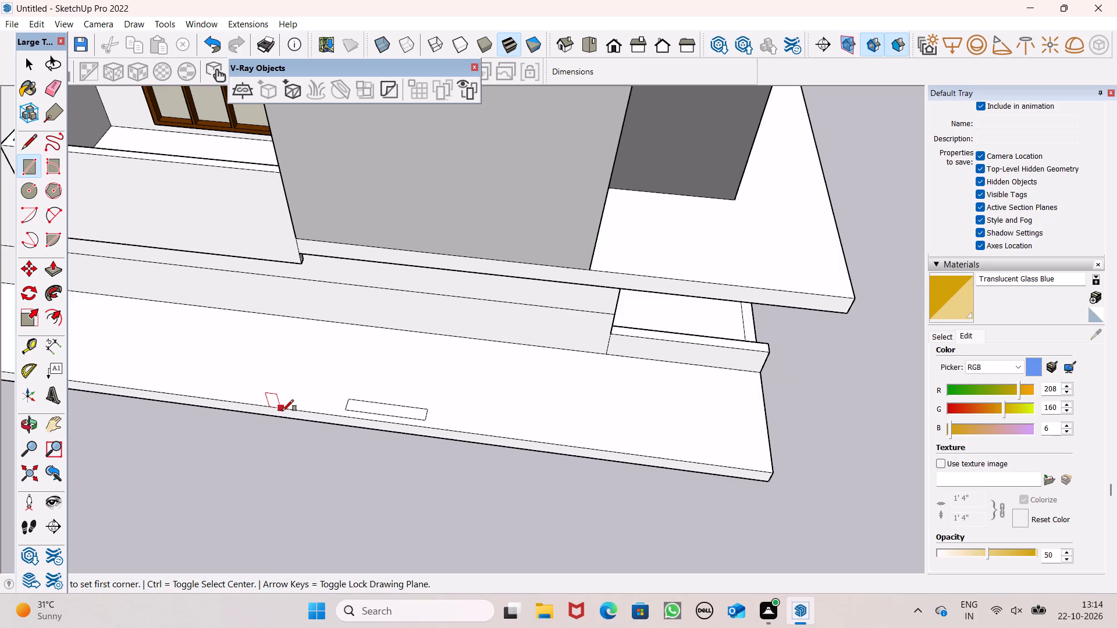
Copy the rectangle three times in a row along the ledge toward the recess corner, with the last copy about 6' 3" from the previous one.
{"action": "key", "text": "space"}
{"action": "double_click", "coordinate": [401, 416]}
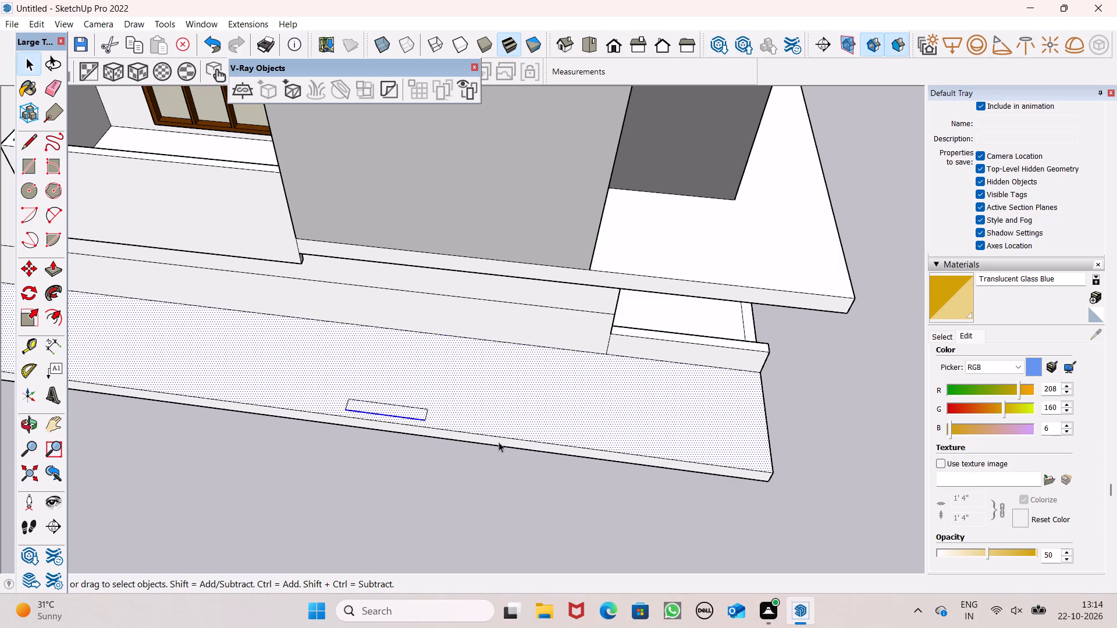
{"action": "left_click", "coordinate": [436, 495]}
{"action": "middle_click_drag", "start_coordinate": [590, 461], "coordinate": [561, 473]}
{"action": "scroll", "coordinate": [414, 411], "scroll_direction": "up", "scroll_amount": 1}
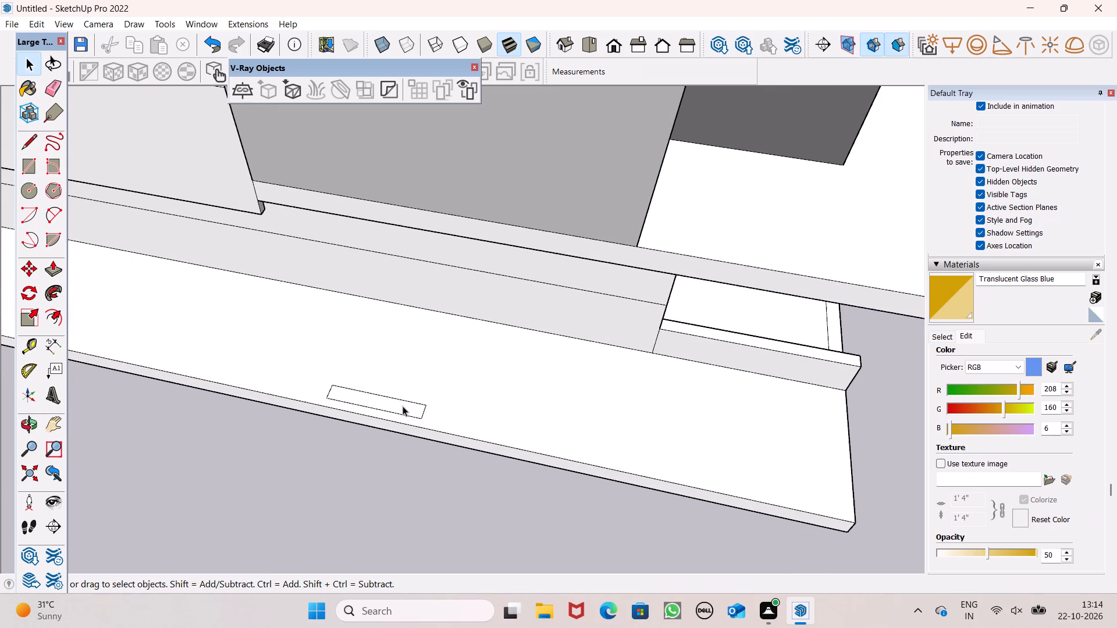
{"action": "scroll", "coordinate": [403, 406], "scroll_direction": "up", "scroll_amount": 1}
{"action": "double_click", "coordinate": [397, 404]}
{"action": "key", "text": "m"}
{"action": "key", "text": "Return"}
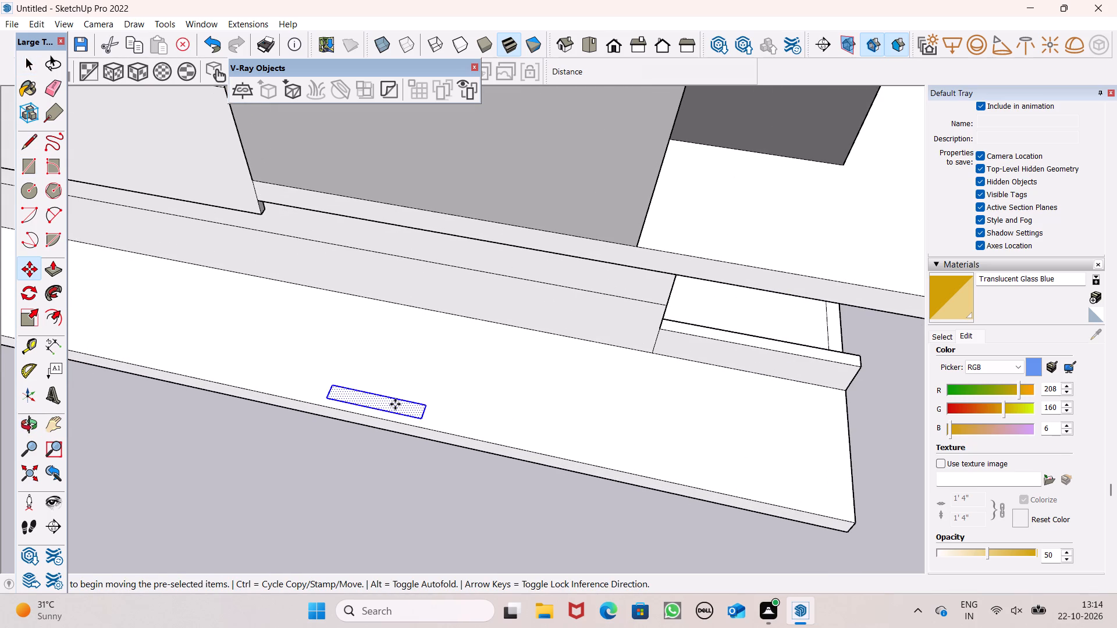
{"action": "left_click_drag", "start_coordinate": [425, 416], "coordinate": [433, 418], "text": "ctrl"}
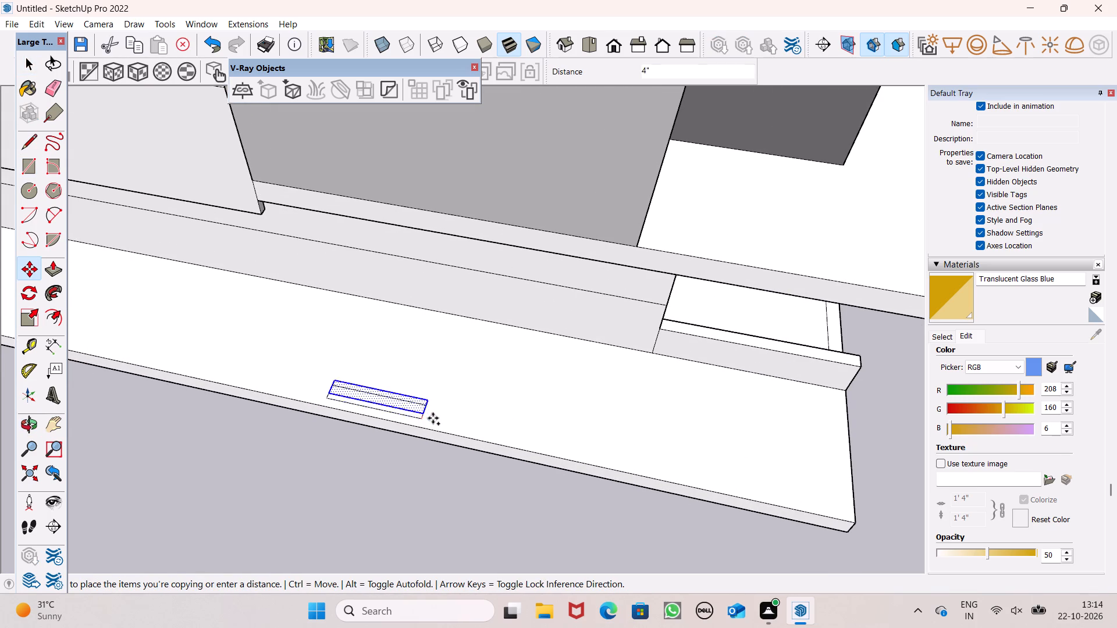
{"action": "left_click_drag", "start_coordinate": [433, 418], "coordinate": [546, 441], "text": "ctrl"}
{"action": "left_click_drag", "start_coordinate": [546, 445], "coordinate": [613, 455]}
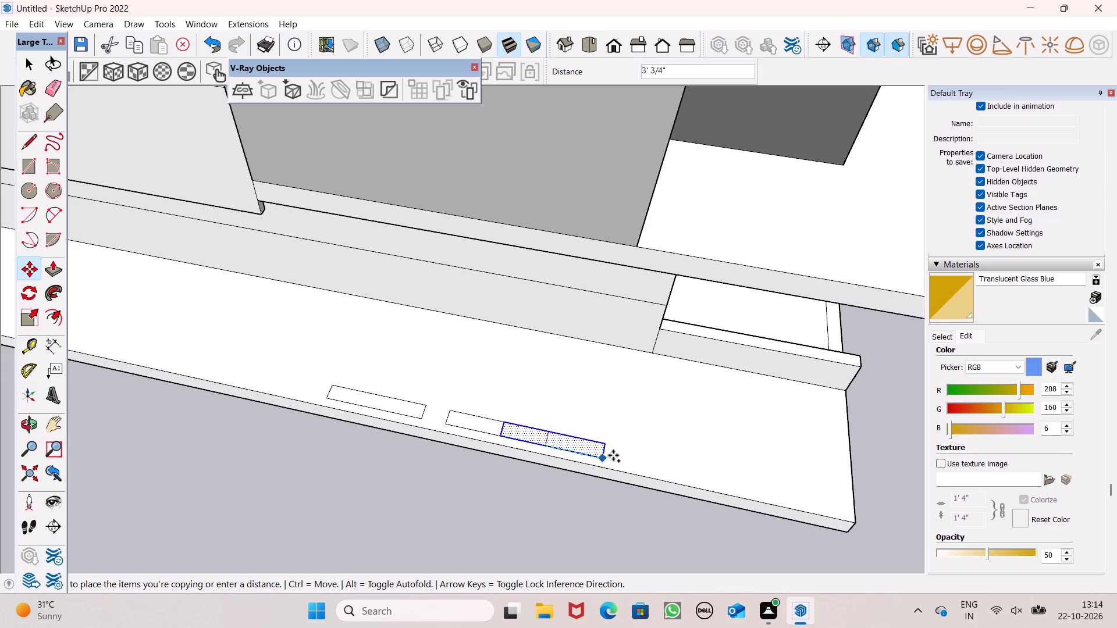
{"action": "left_click_drag", "start_coordinate": [613, 455], "coordinate": [672, 471]}
{"action": "left_click_drag", "start_coordinate": [673, 474], "coordinate": [794, 498]}
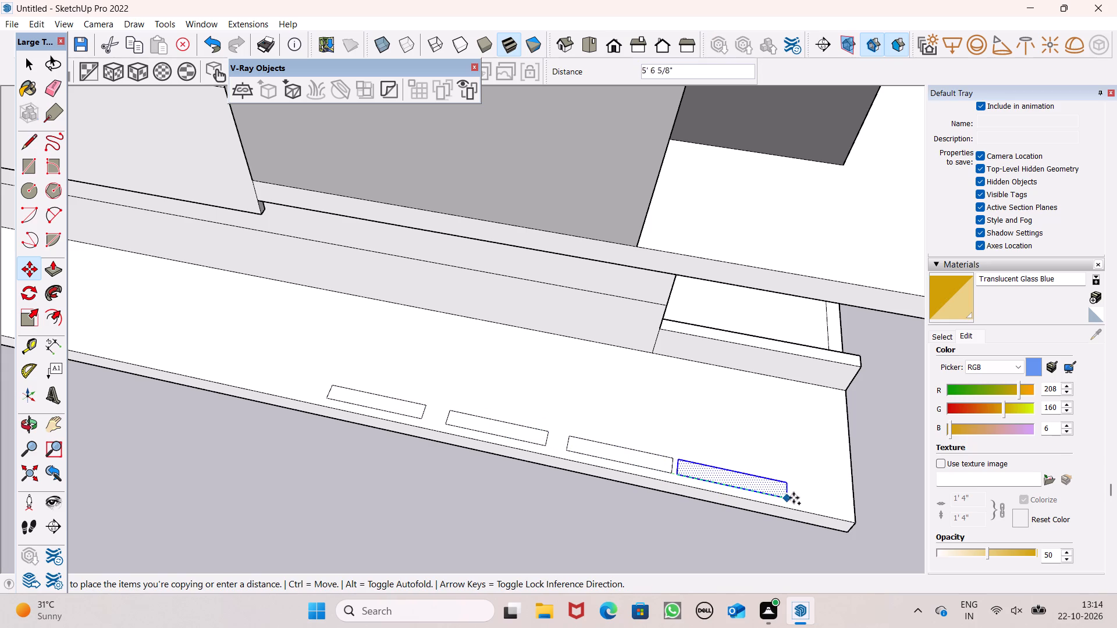
{"action": "left_click_drag", "start_coordinate": [794, 498], "coordinate": [803, 498]}
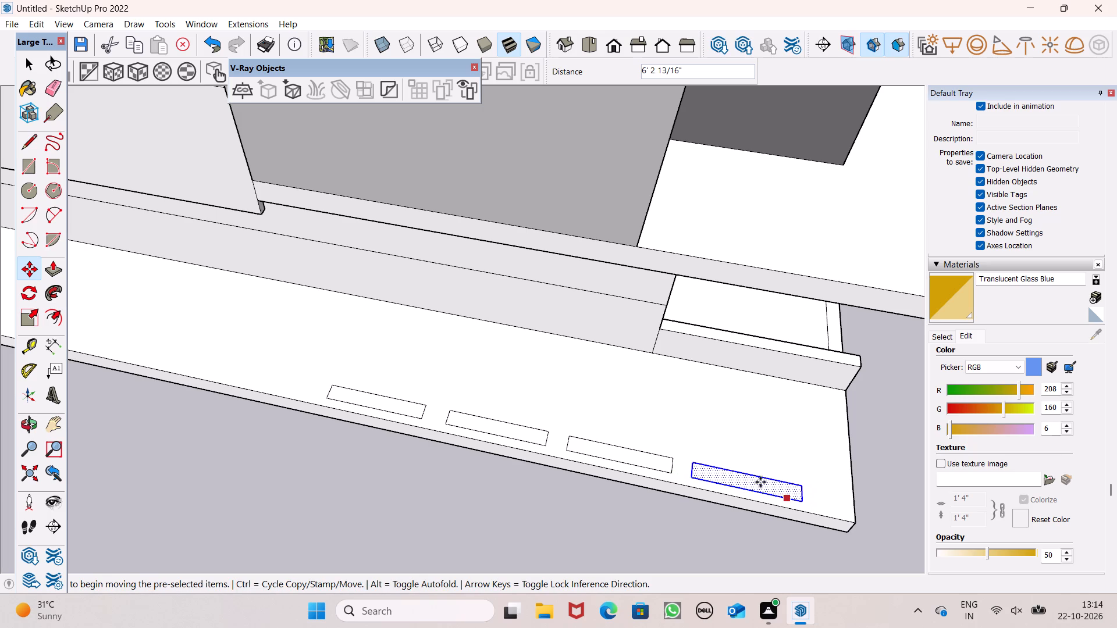
{"action": "key", "text": "space"}
{"action": "left_click", "coordinate": [604, 539]}
Paint all four rectangles on the side ledge with the dark grey Color M06 from the Colors collection.
{"action": "scroll", "coordinate": [532, 439], "scroll_direction": "down", "scroll_amount": 4}
{"action": "middle_click_drag", "start_coordinate": [549, 472], "coordinate": [521, 334]}
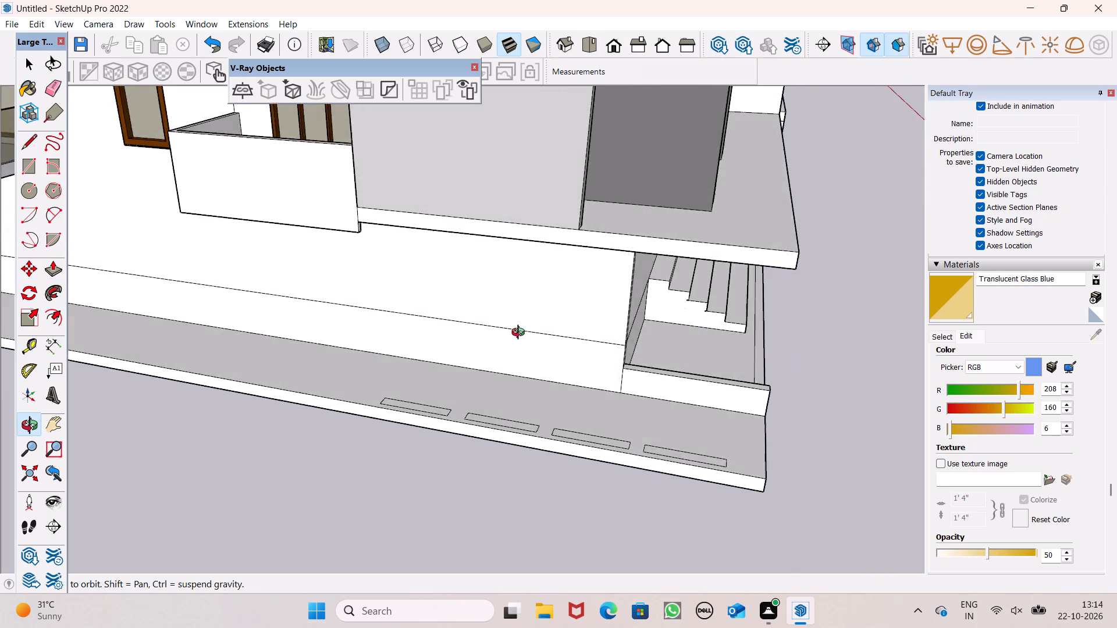
{"action": "middle_click_drag", "start_coordinate": [521, 334], "coordinate": [433, 379]}
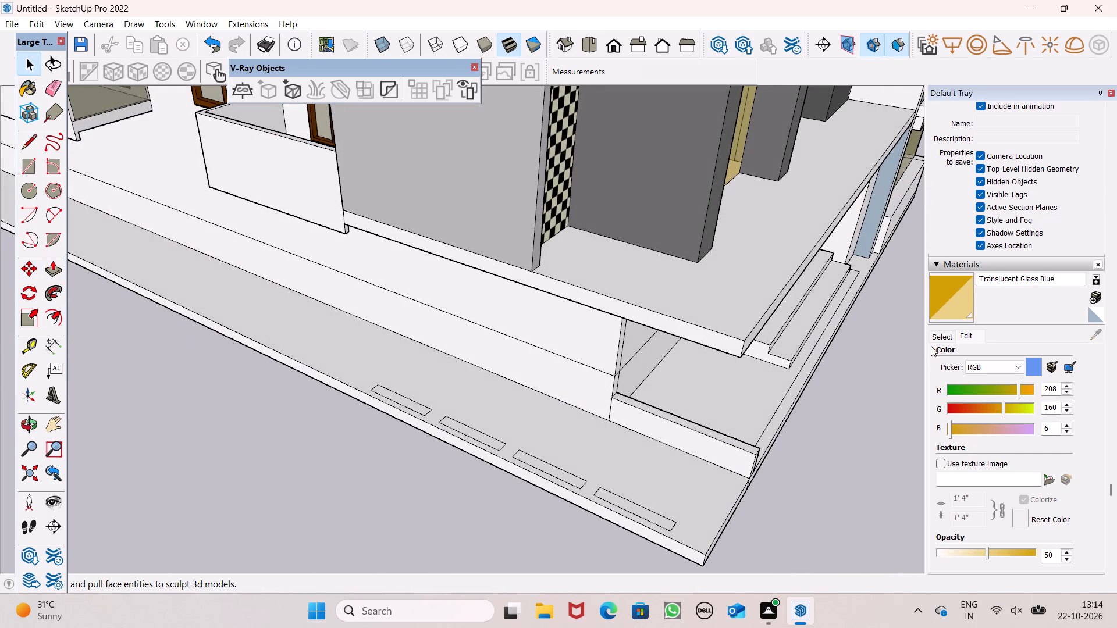
{"action": "left_click", "coordinate": [942, 333]}
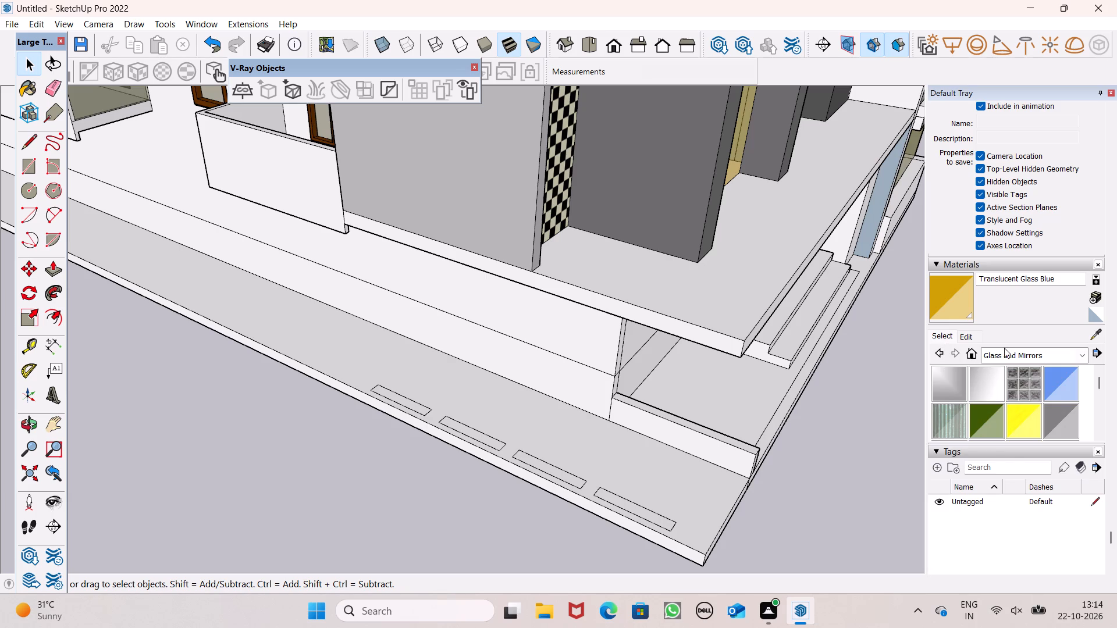
{"action": "left_click", "coordinate": [1004, 348]}
{"action": "left_click", "coordinate": [1047, 408]}
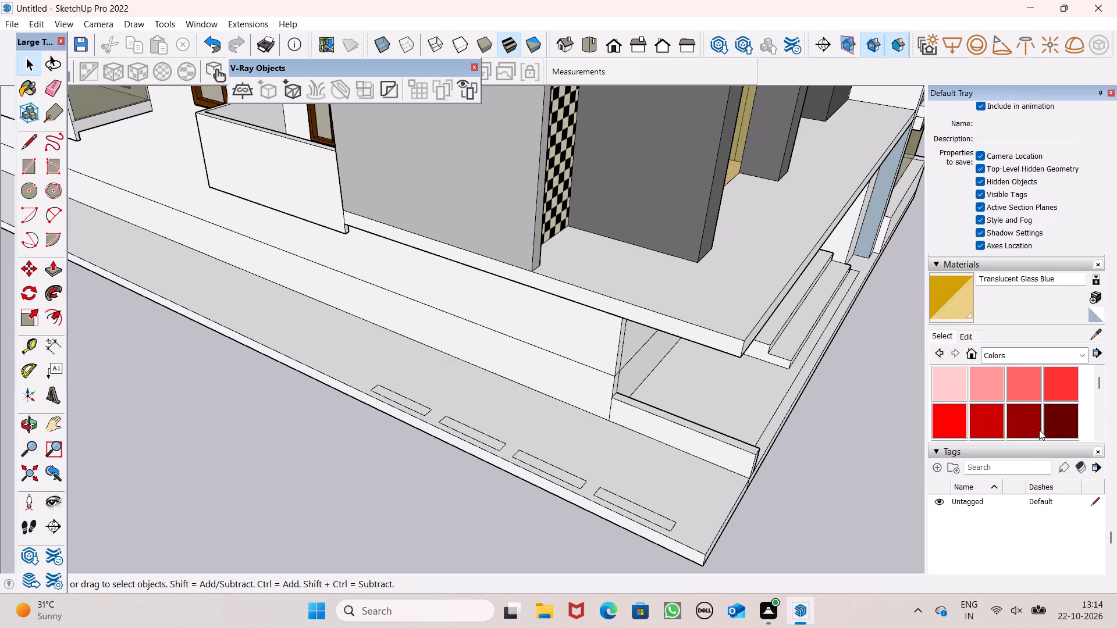
{"action": "scroll", "coordinate": [1034, 418], "scroll_direction": "down", "scroll_amount": 15}
{"action": "scroll", "coordinate": [1021, 408], "scroll_direction": "up", "scroll_amount": 2}
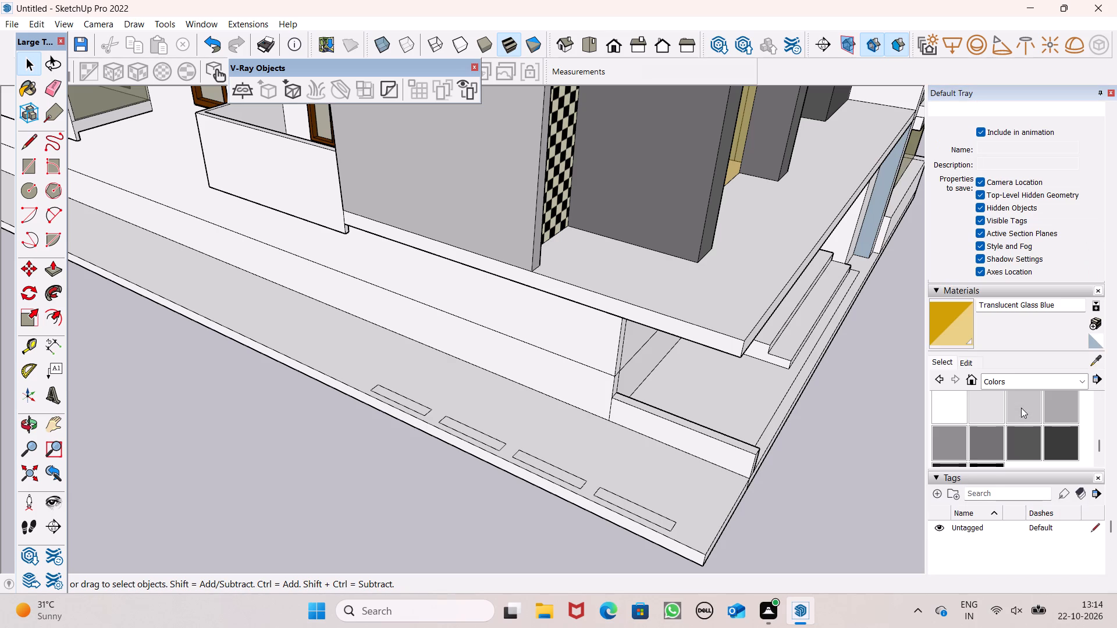
{"action": "left_click", "coordinate": [1033, 445]}
{"action": "scroll", "coordinate": [319, 460], "scroll_direction": "up", "scroll_amount": 6}
{"action": "scroll", "coordinate": [421, 377], "scroll_direction": "up", "scroll_amount": 2}
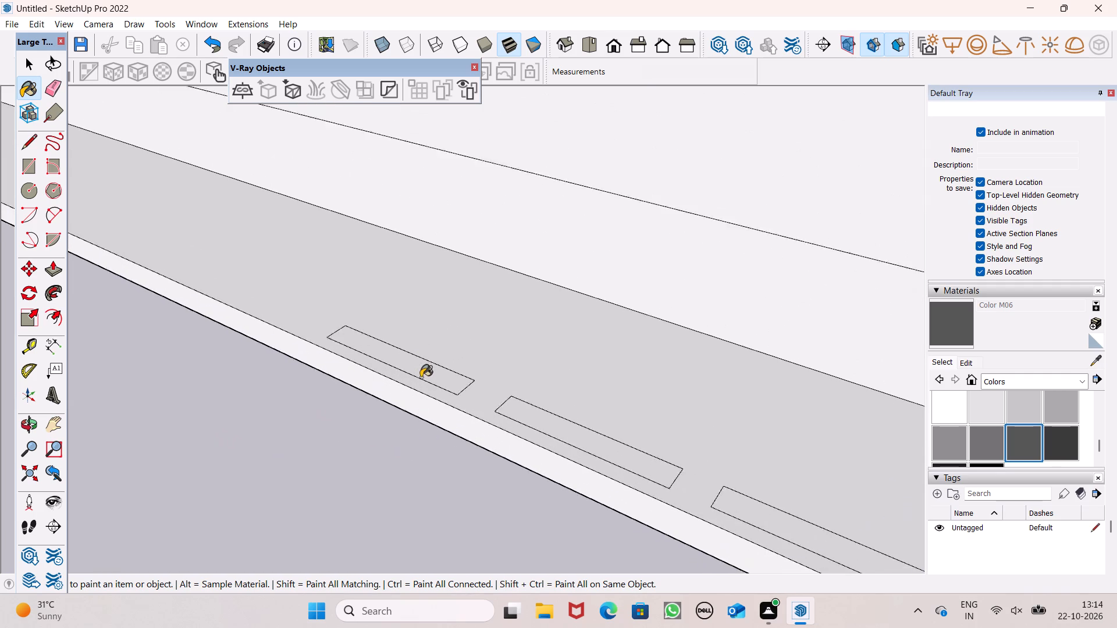
{"action": "scroll", "coordinate": [421, 377], "scroll_direction": "up", "scroll_amount": 2}
{"action": "left_click", "coordinate": [437, 370]}
{"action": "left_click", "coordinate": [603, 439]}
{"action": "scroll", "coordinate": [525, 405], "scroll_direction": "down", "scroll_amount": 4}
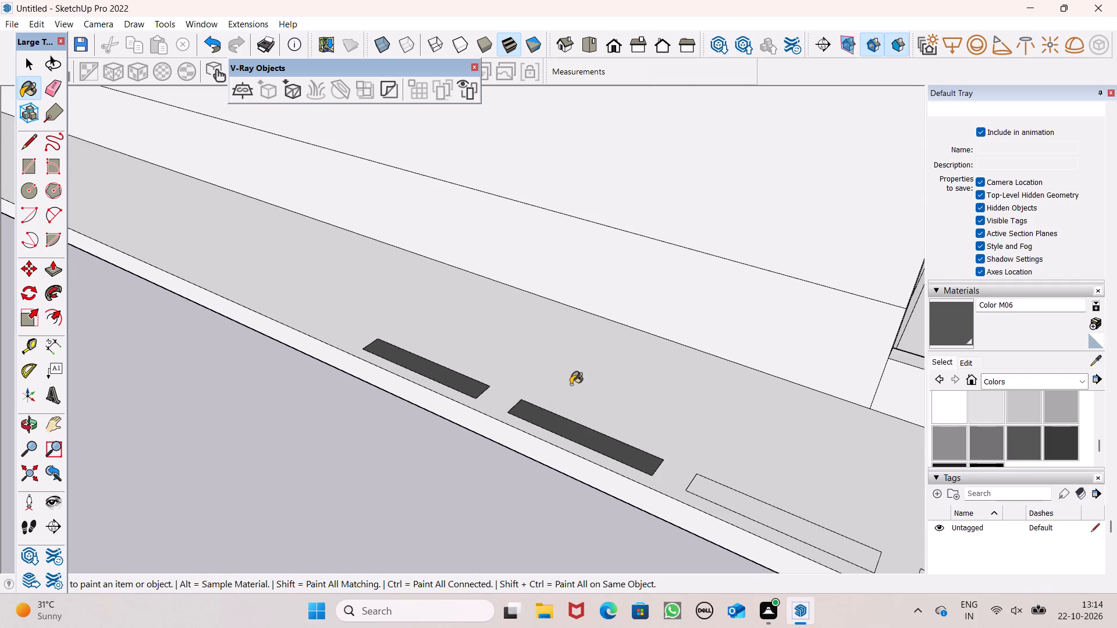
{"action": "scroll", "coordinate": [545, 397], "scroll_direction": "down", "scroll_amount": 2}
{"action": "scroll", "coordinate": [709, 491], "scroll_direction": "up", "scroll_amount": 3}
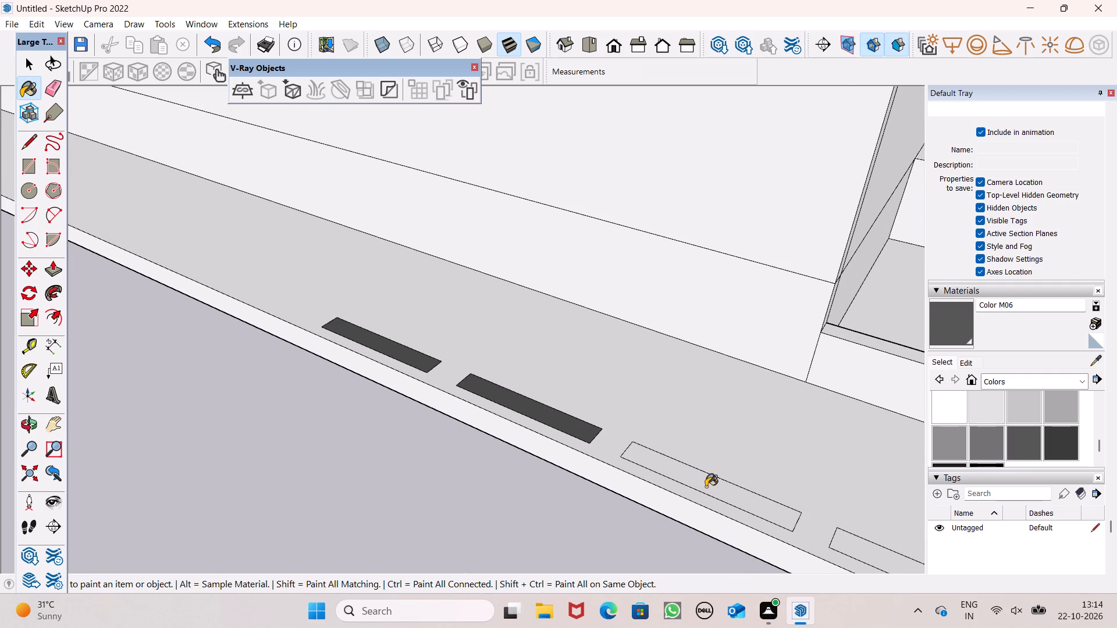
{"action": "left_click", "coordinate": [707, 481]}
{"action": "scroll", "coordinate": [538, 426], "scroll_direction": "down", "scroll_amount": 2}
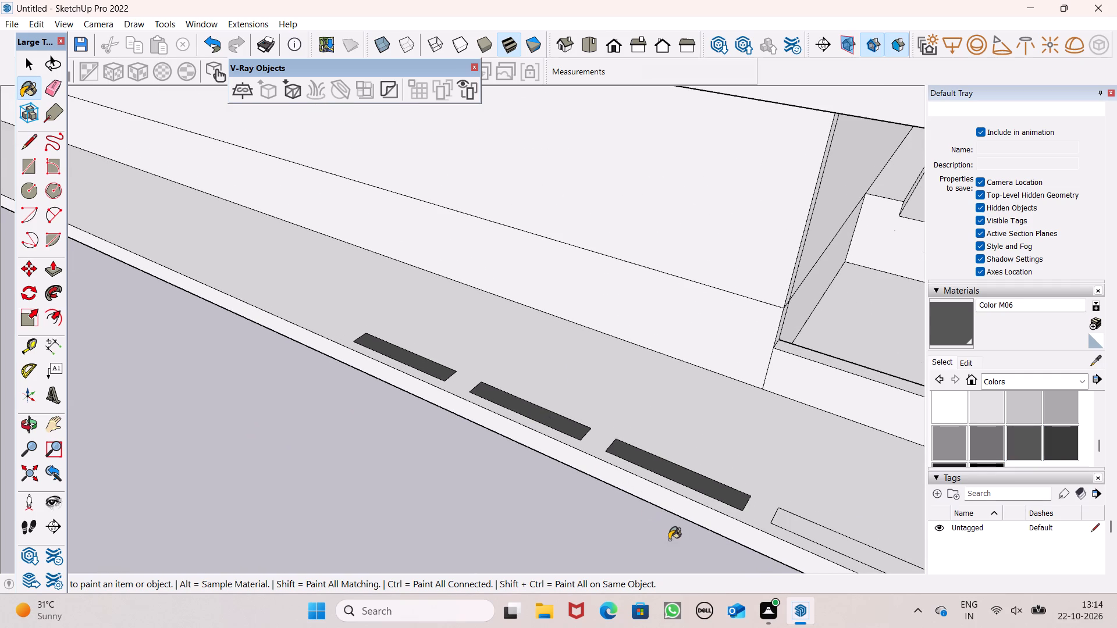
{"action": "scroll", "coordinate": [669, 540], "scroll_direction": "up", "scroll_amount": 1}
{"action": "left_click", "coordinate": [825, 519]}
{"action": "left_click", "coordinate": [819, 522]}
{"action": "scroll", "coordinate": [702, 497], "scroll_direction": "down", "scroll_amount": 5}
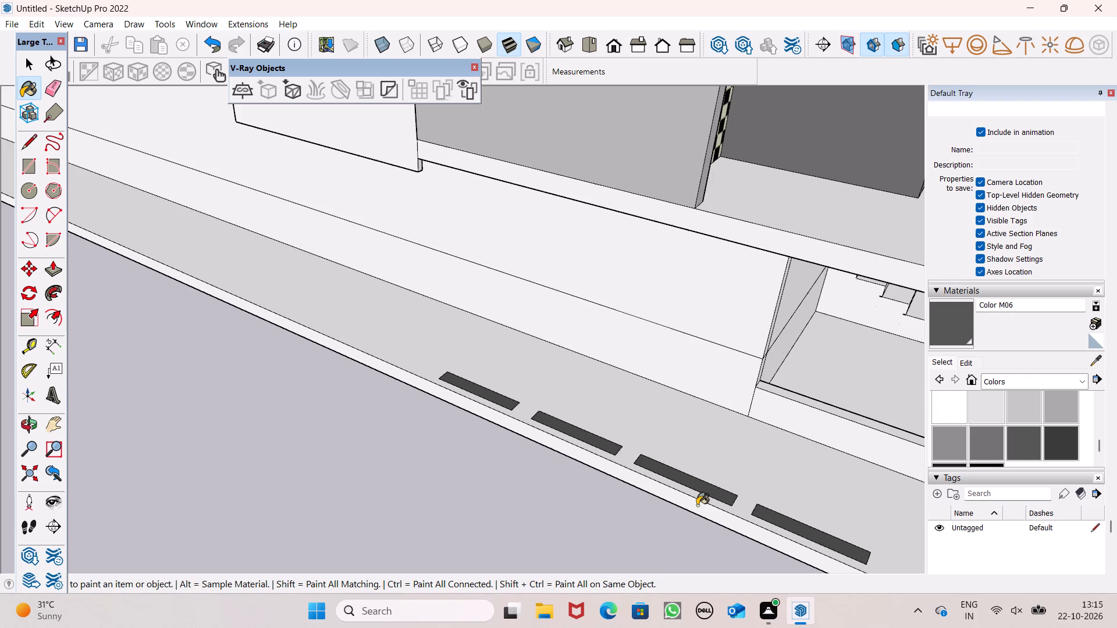
{"action": "key", "text": "space"}
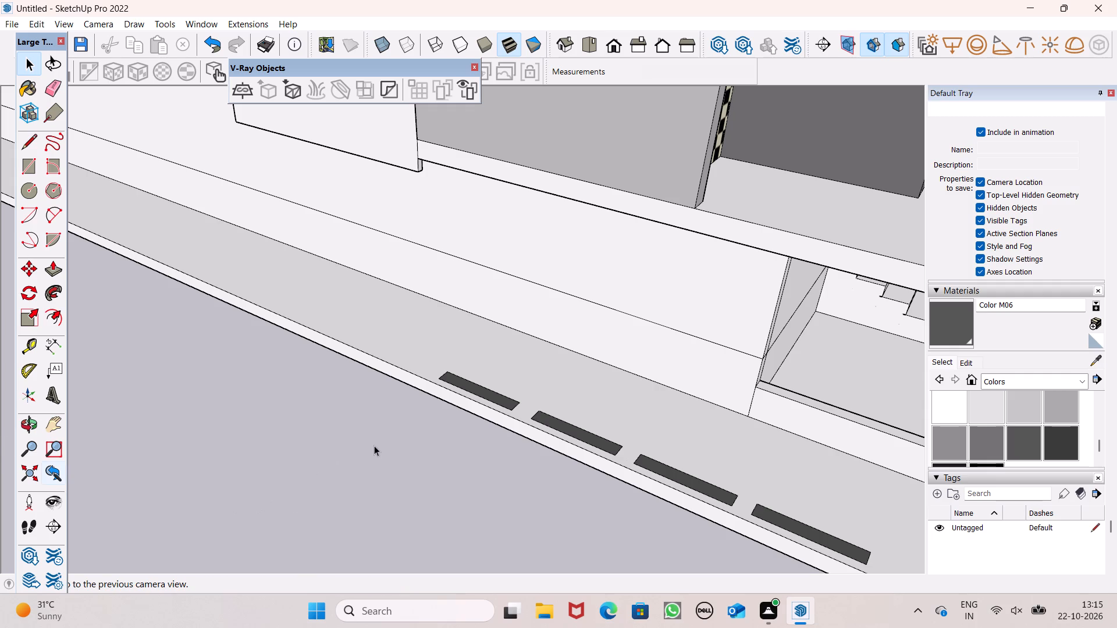
Push/pull the grey rectangle farthest from the recess corner up about 14' 1/2" to form a column reaching the overhang.
{"action": "left_click", "coordinate": [53, 261]}
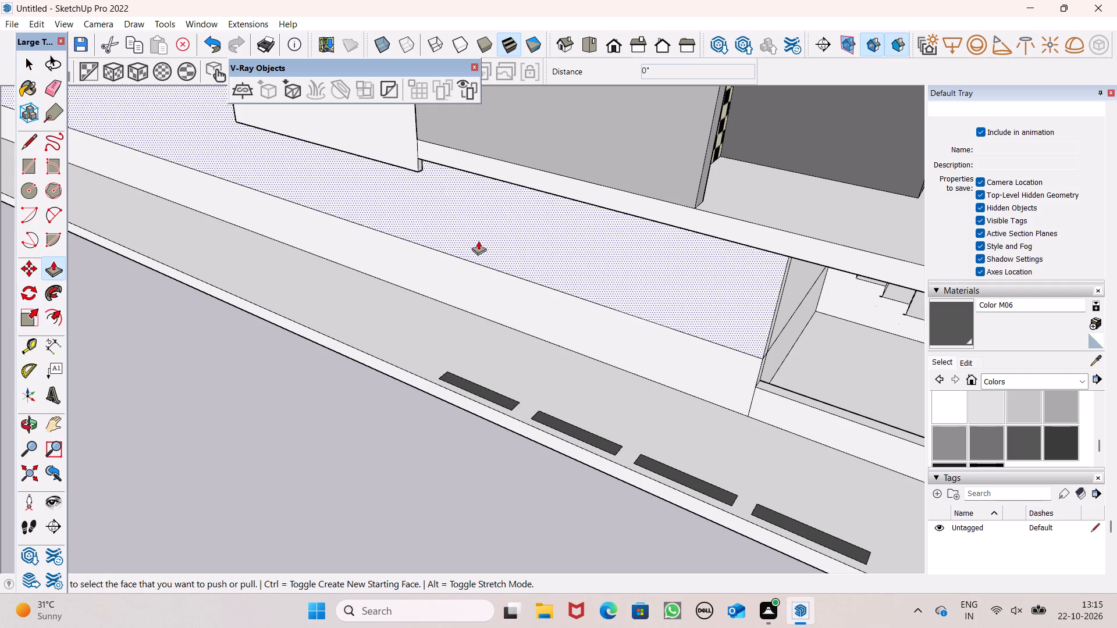
{"action": "left_click_drag", "start_coordinate": [497, 398], "coordinate": [496, 316]}
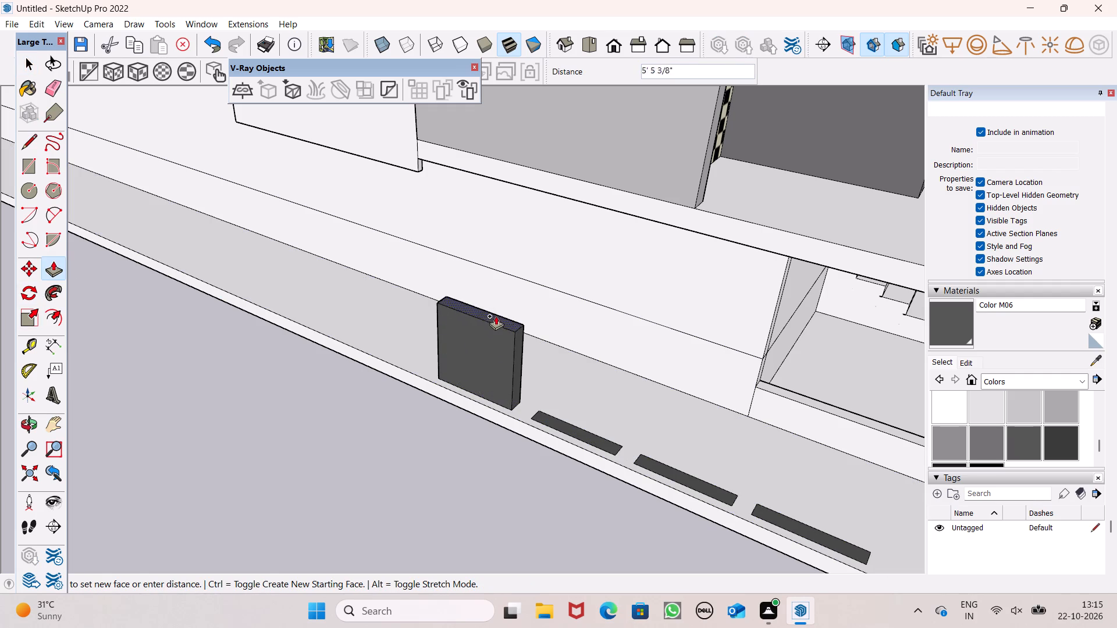
{"action": "left_click_drag", "start_coordinate": [496, 316], "coordinate": [500, 172]}
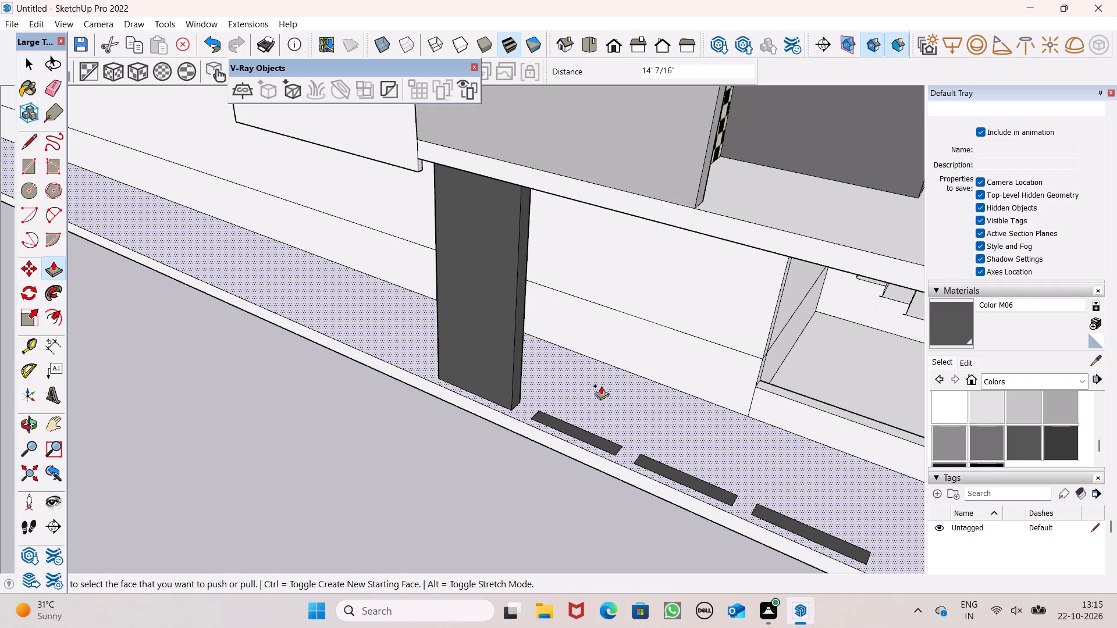
Push/pull the three remaining grey rectangles on the side ledge up about 14' to form columns reaching the overhang.
{"action": "left_click_drag", "start_coordinate": [577, 432], "coordinate": [582, 310]}
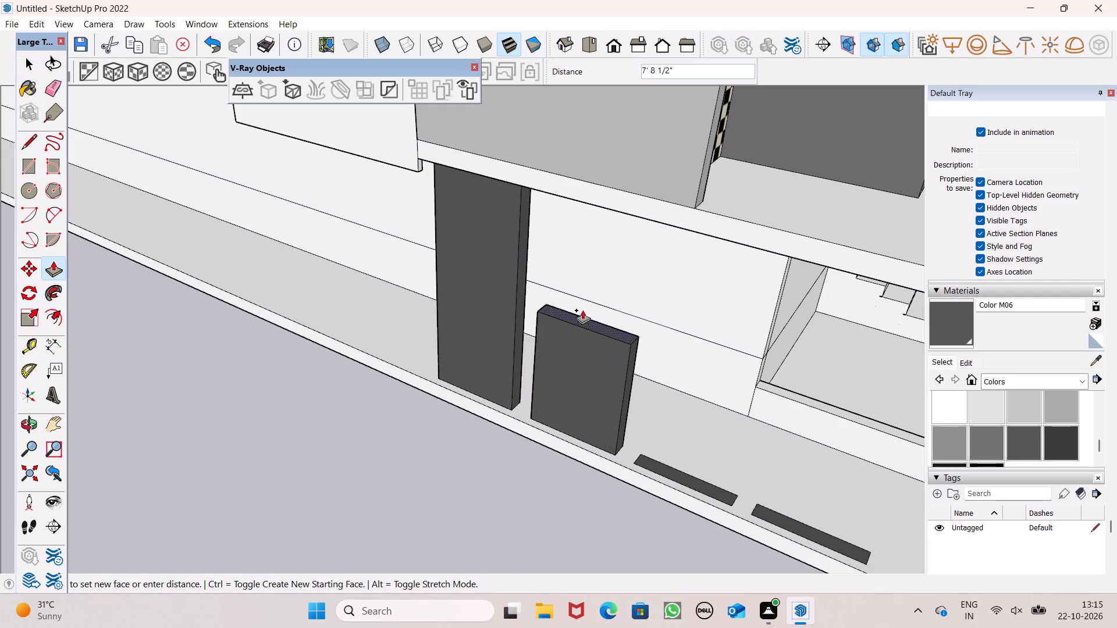
{"action": "left_click_drag", "start_coordinate": [582, 310], "coordinate": [546, 184]}
{"action": "left_click_drag", "start_coordinate": [662, 470], "coordinate": [676, 399]}
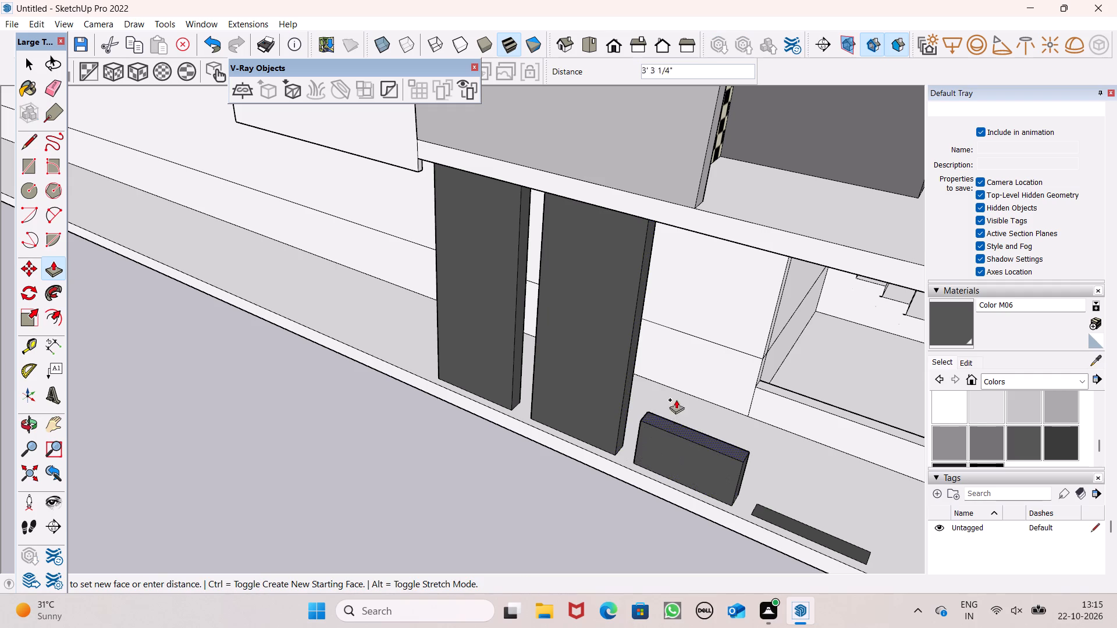
{"action": "left_click_drag", "start_coordinate": [676, 399], "coordinate": [678, 229]}
{"action": "scroll", "coordinate": [624, 249], "scroll_direction": "down", "scroll_amount": 5}
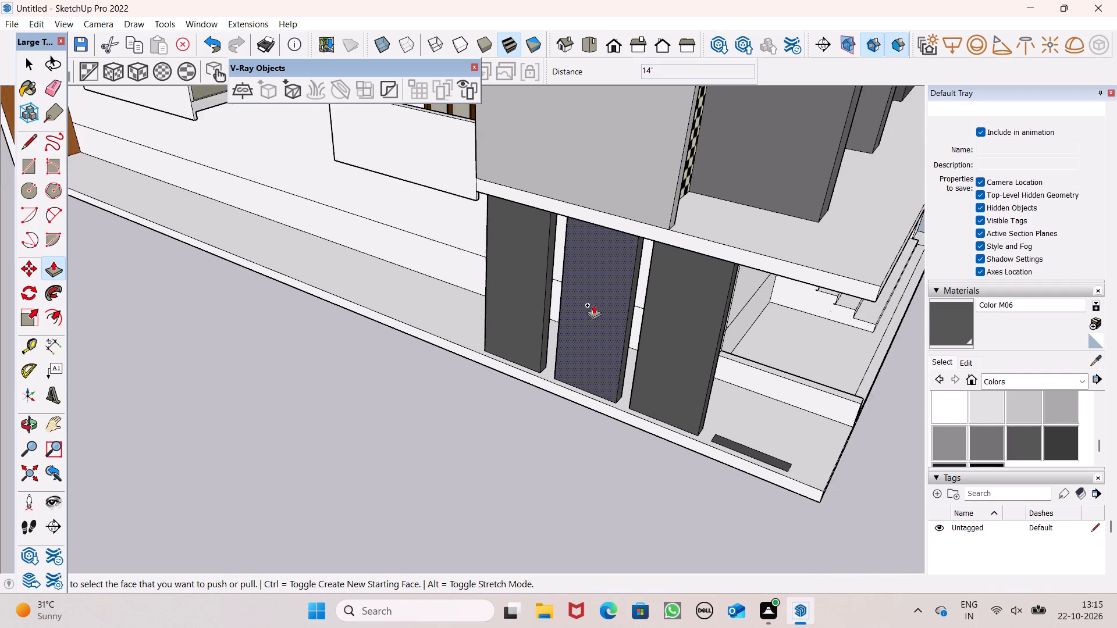
{"action": "left_click_drag", "start_coordinate": [731, 434], "coordinate": [750, 314]}
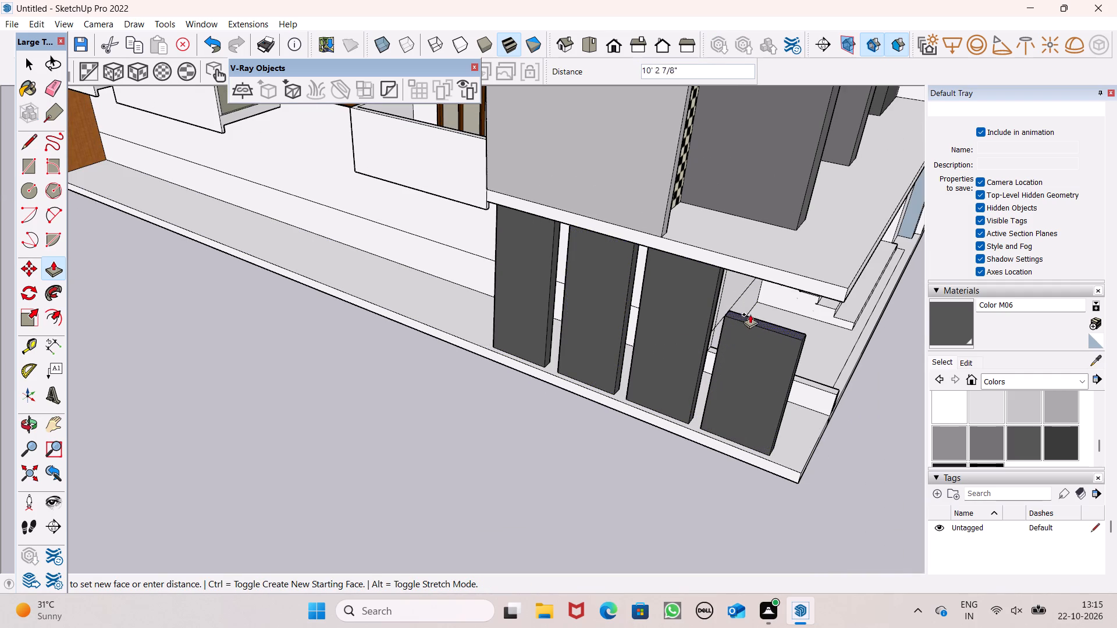
{"action": "left_click_drag", "start_coordinate": [750, 314], "coordinate": [766, 270]}
{"action": "key", "text": "space"}
Examine the four columns from the recess side and the outer side, including their tops against the overhang and the gaps between them.
{"action": "scroll", "coordinate": [494, 414], "scroll_direction": "down", "scroll_amount": 5}
{"action": "middle_click_drag", "start_coordinate": [634, 412], "coordinate": [622, 384]}
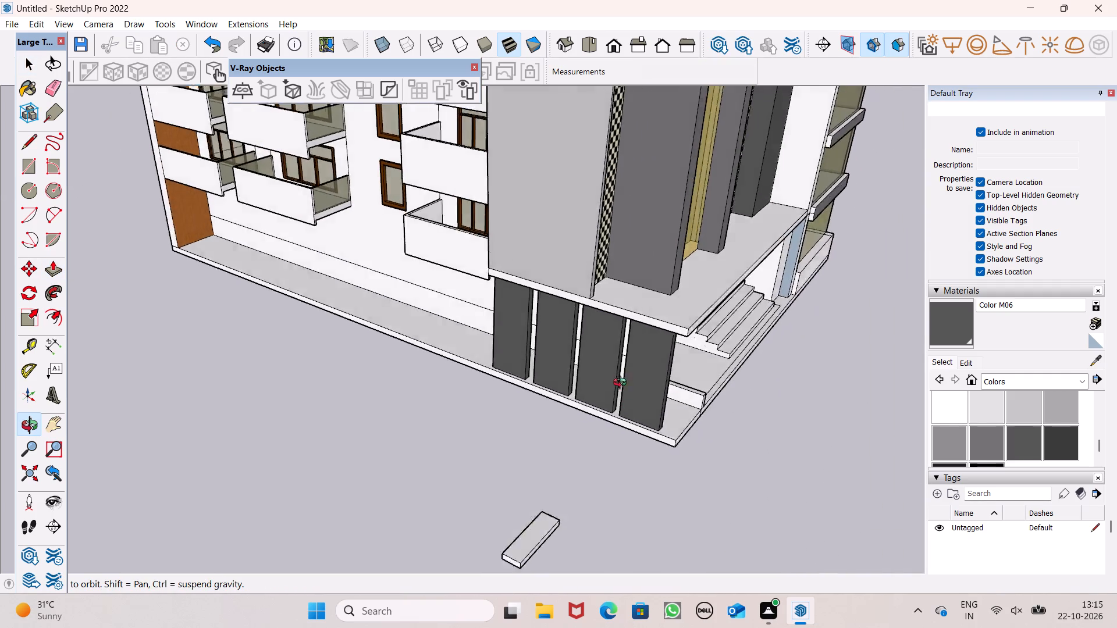
{"action": "middle_click_drag", "start_coordinate": [622, 384], "coordinate": [198, 219]}
{"action": "scroll", "coordinate": [235, 280], "scroll_direction": "up", "scroll_amount": 1}
{"action": "scroll", "coordinate": [325, 154], "scroll_direction": "up", "scroll_amount": 11}
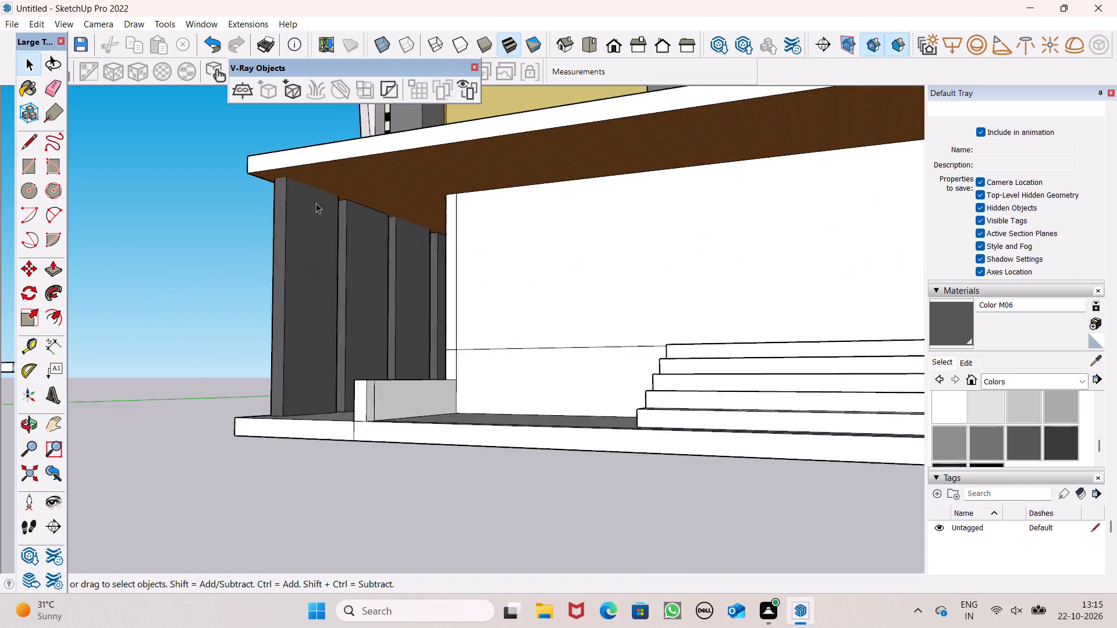
{"action": "scroll", "coordinate": [316, 203], "scroll_direction": "up", "scroll_amount": 12}
{"action": "scroll", "coordinate": [367, 184], "scroll_direction": "up", "scroll_amount": 1}
{"action": "middle_click_drag", "start_coordinate": [368, 184], "coordinate": [377, 226]}
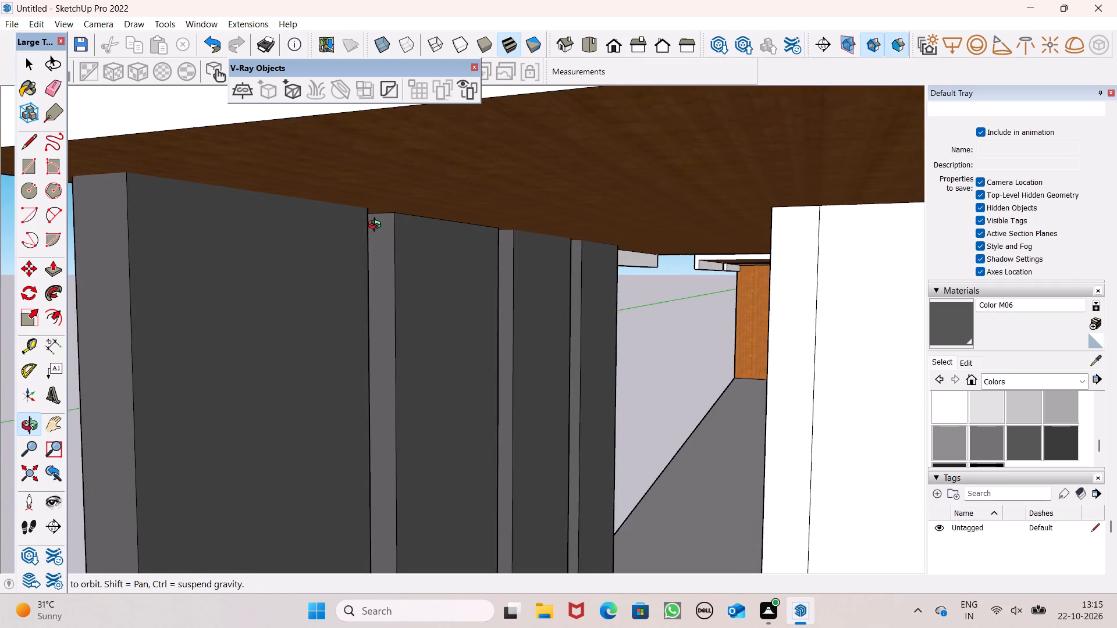
{"action": "middle_click_drag", "start_coordinate": [377, 226], "coordinate": [444, 218]}
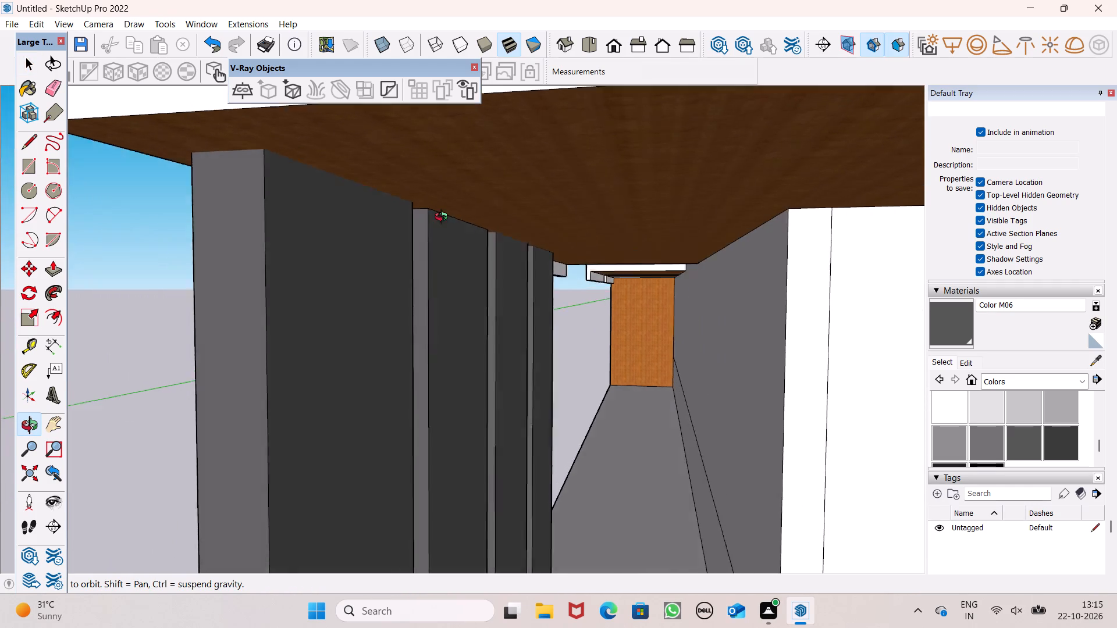
{"action": "middle_click_drag", "start_coordinate": [444, 218], "coordinate": [608, 189]}
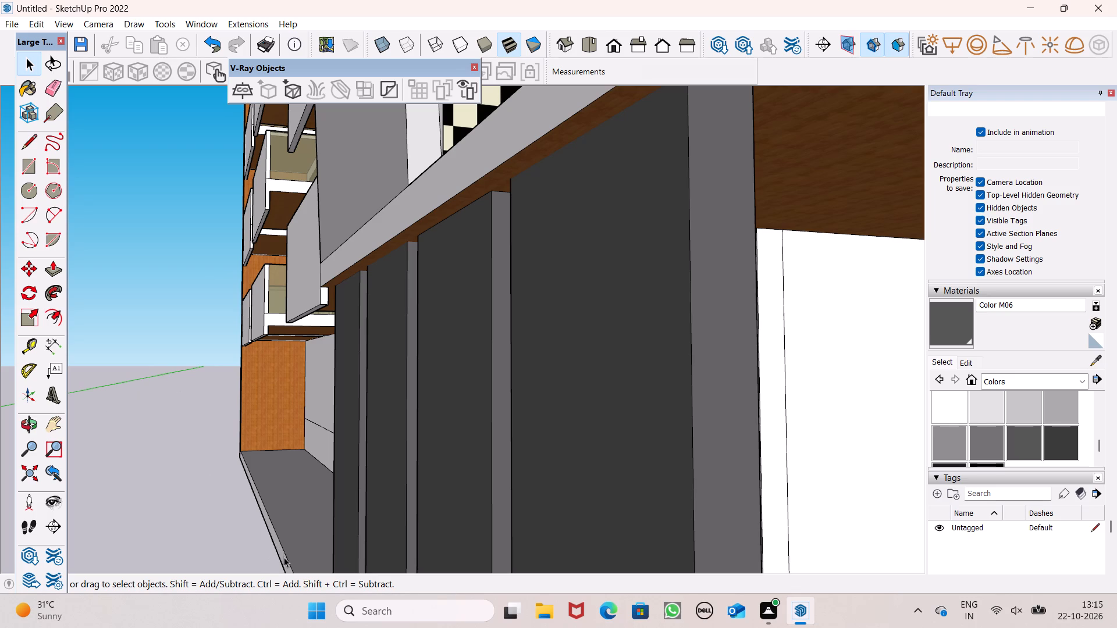
{"action": "middle_click_drag", "start_coordinate": [298, 609], "coordinate": [404, 627]}
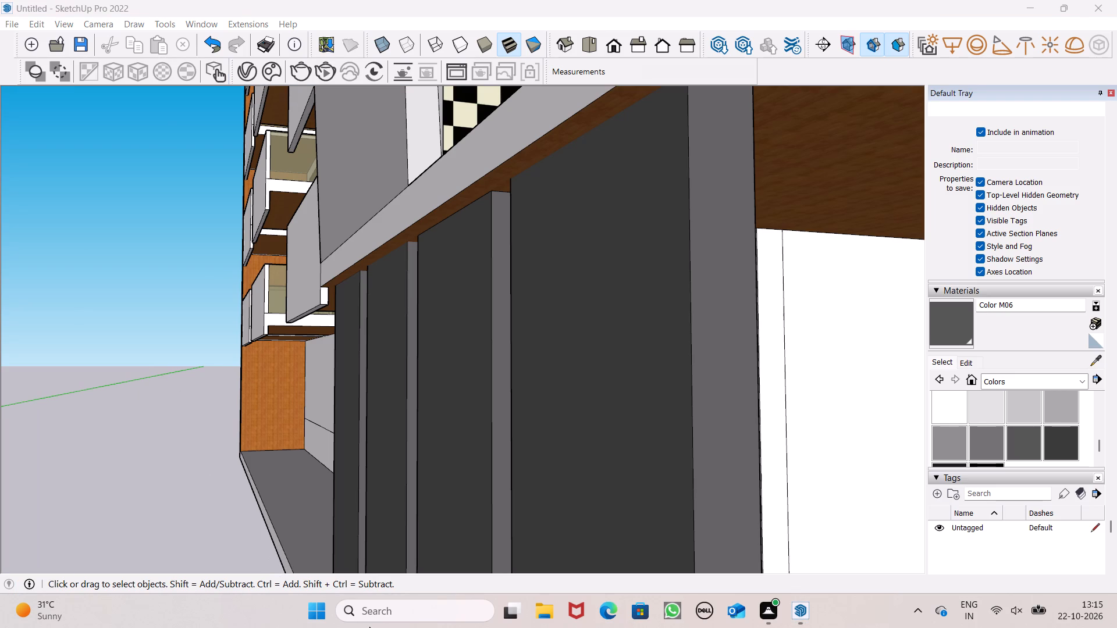
{"action": "scroll", "coordinate": [456, 387], "scroll_direction": "down", "scroll_amount": 3}
{"action": "middle_click_drag", "start_coordinate": [467, 398], "coordinate": [631, 415]}
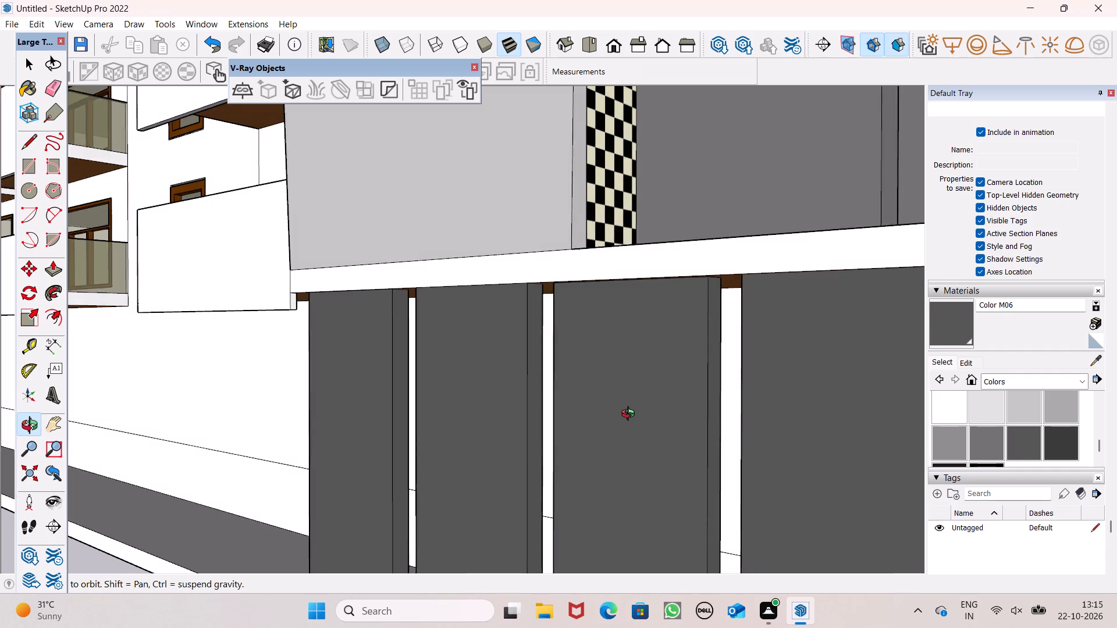
{"action": "middle_click_drag", "start_coordinate": [631, 415], "coordinate": [686, 398]}
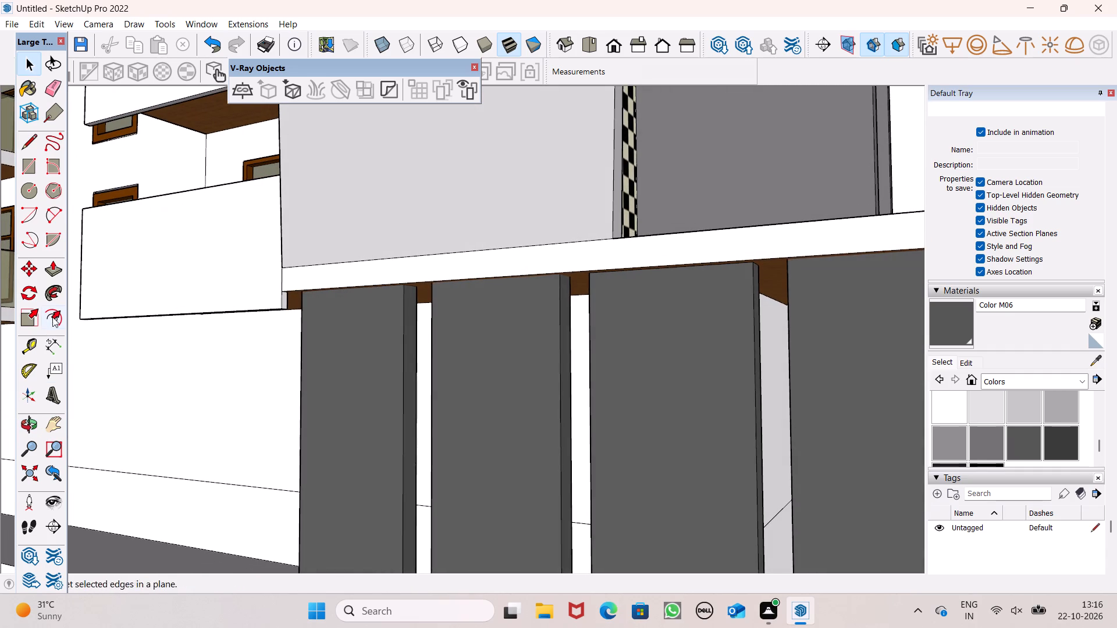
Push/pull the recess-facing narrow sides of the two columns farthest from the recess corner inward, the second one by about 5 7/8".
{"action": "left_click", "coordinate": [50, 269]}
{"action": "scroll", "coordinate": [451, 458], "scroll_direction": "down", "scroll_amount": 7}
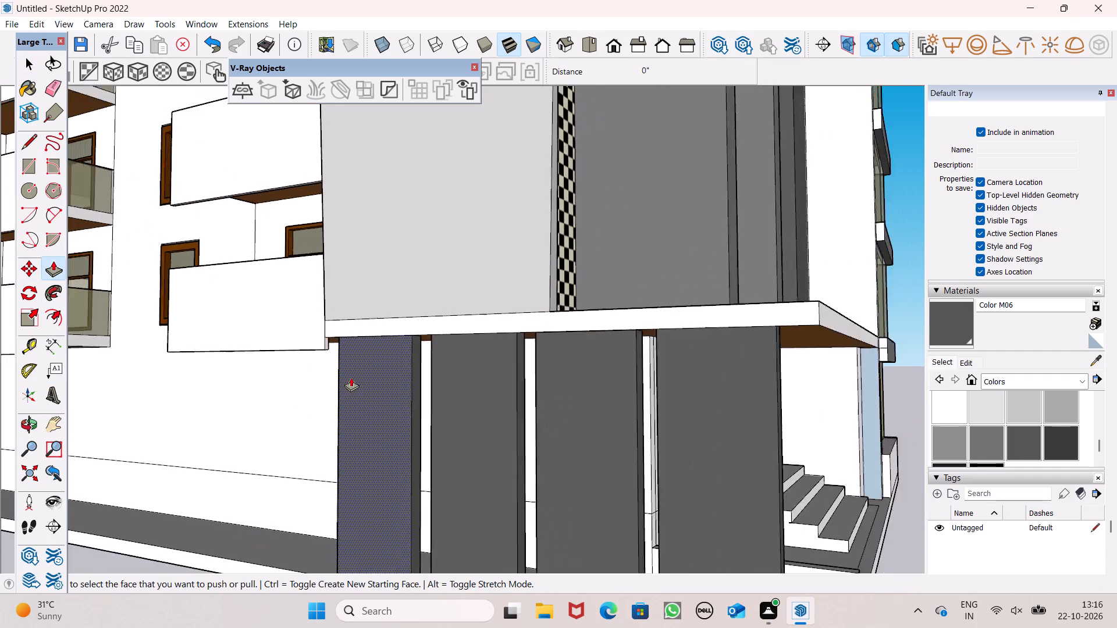
{"action": "scroll", "coordinate": [351, 377], "scroll_direction": "down", "scroll_amount": 2}
{"action": "scroll", "coordinate": [392, 455], "scroll_direction": "up", "scroll_amount": 3}
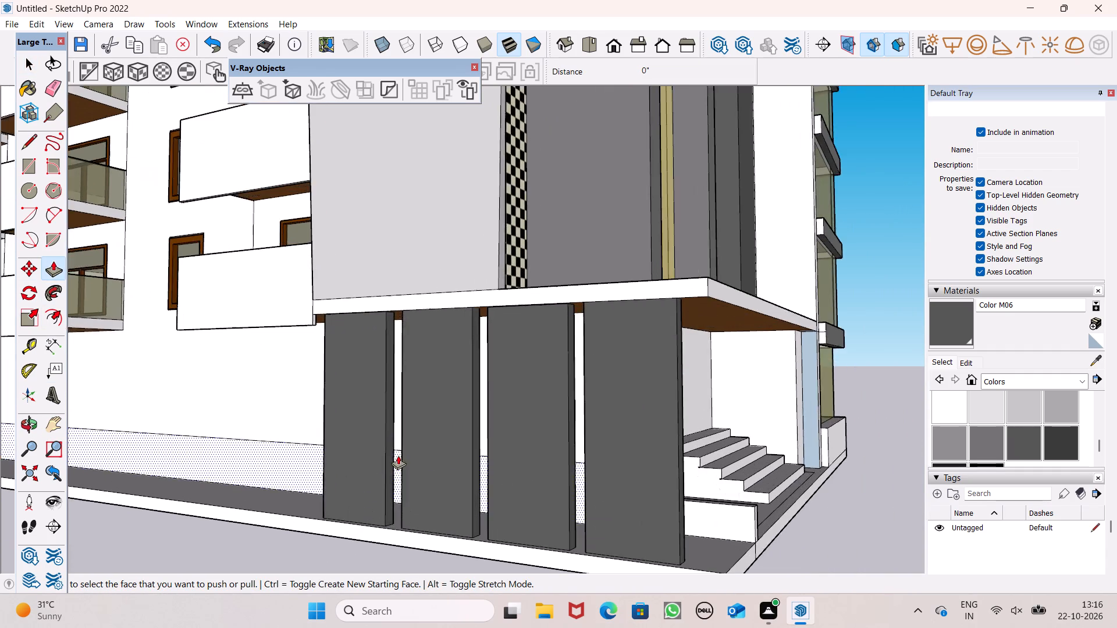
{"action": "scroll", "coordinate": [398, 455], "scroll_direction": "up", "scroll_amount": 1}
{"action": "scroll", "coordinate": [401, 447], "scroll_direction": "down", "scroll_amount": 2}
{"action": "middle_click_drag", "start_coordinate": [452, 472], "coordinate": [431, 500]}
{"action": "scroll", "coordinate": [379, 477], "scroll_direction": "up", "scroll_amount": 1}
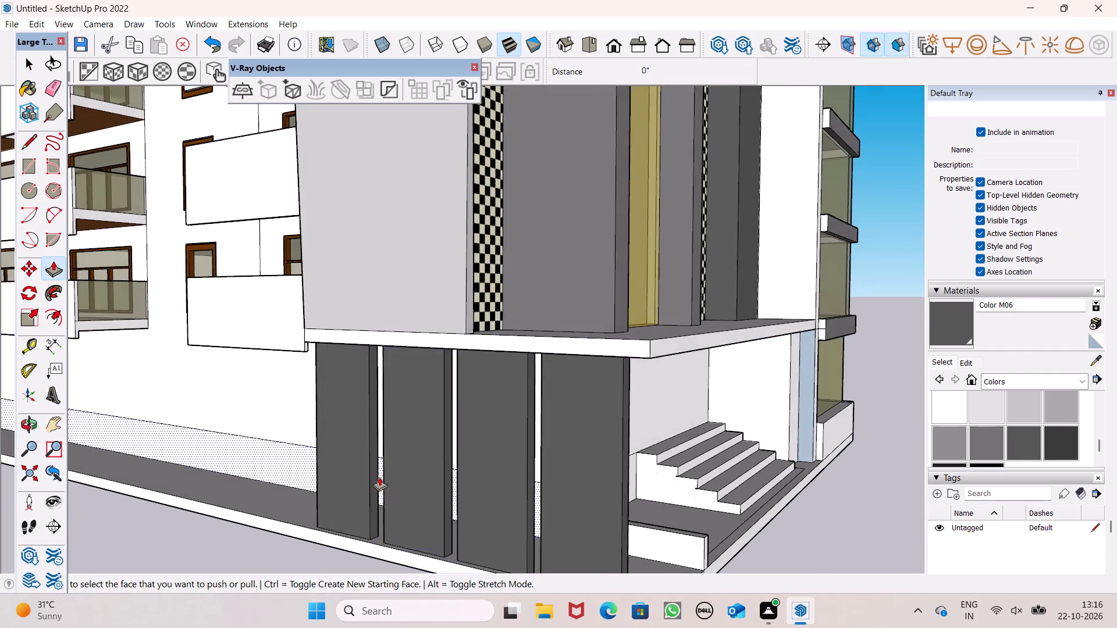
{"action": "scroll", "coordinate": [379, 477], "scroll_direction": "up", "scroll_amount": 5}
{"action": "left_click_drag", "start_coordinate": [369, 459], "coordinate": [360, 454]}
{"action": "left_click_drag", "start_coordinate": [519, 502], "coordinate": [506, 502]}
Push/pull the recess-facing narrow side of the third column inward about 5 13/16" to widen the gap to the corner column.
{"action": "scroll", "coordinate": [497, 433], "scroll_direction": "down", "scroll_amount": 6}
{"action": "middle_click_drag", "start_coordinate": [484, 443], "coordinate": [536, 482]}
{"action": "scroll", "coordinate": [479, 379], "scroll_direction": "down", "scroll_amount": 2}
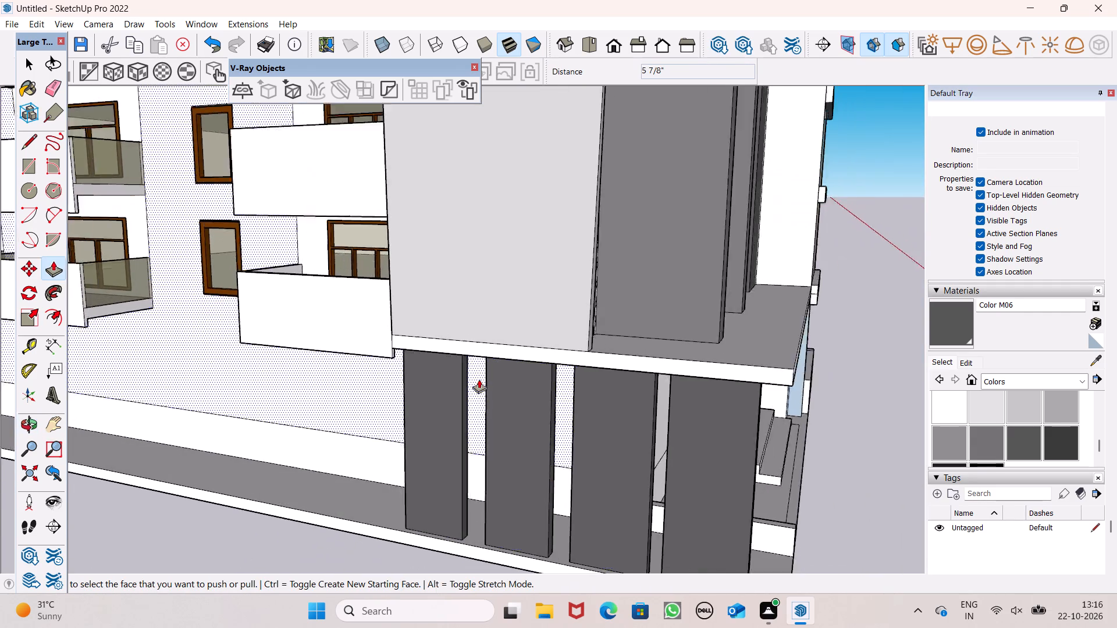
{"action": "scroll", "coordinate": [479, 379], "scroll_direction": "down", "scroll_amount": 2}
{"action": "scroll", "coordinate": [620, 515], "scroll_direction": "up", "scroll_amount": 5}
{"action": "middle_click_drag", "start_coordinate": [548, 498], "coordinate": [435, 510]}
{"action": "scroll", "coordinate": [439, 511], "scroll_direction": "up", "scroll_amount": 5}
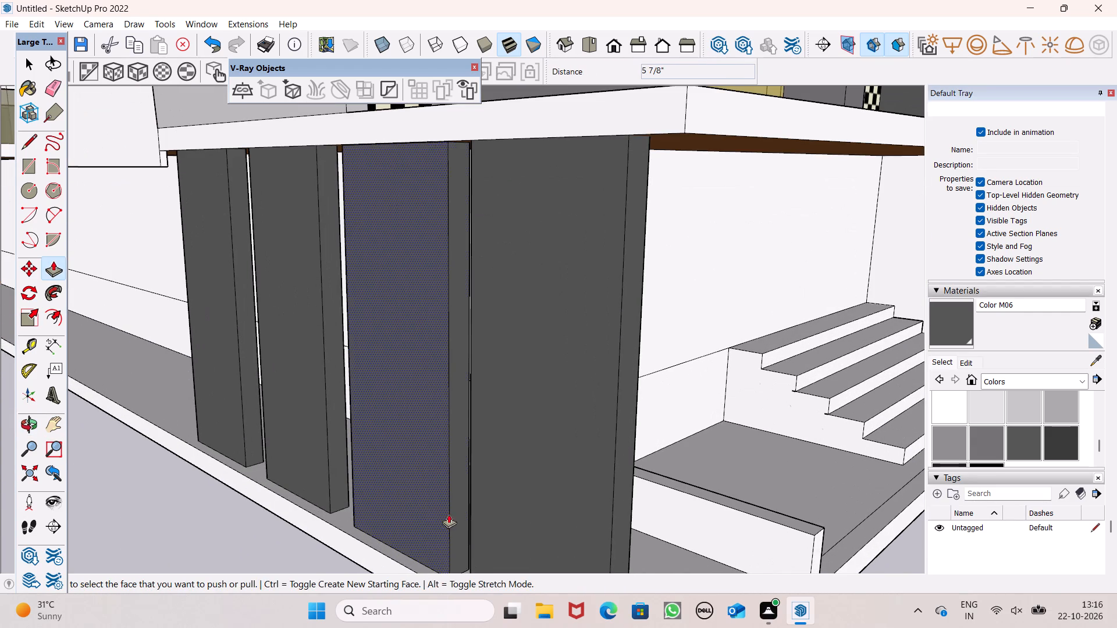
{"action": "left_click_drag", "start_coordinate": [458, 518], "coordinate": [447, 516]}
{"action": "scroll", "coordinate": [458, 443], "scroll_direction": "down", "scroll_amount": 2}
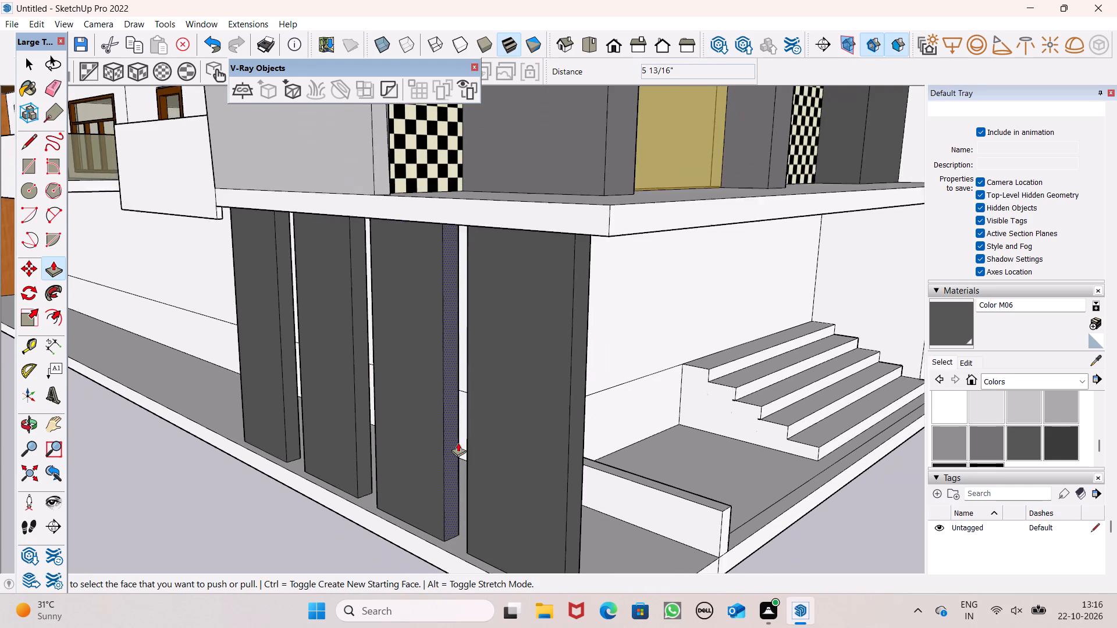
Push/pull the recess-facing narrow side of the column nearest the recess corner inward about 3 7/16".
{"action": "scroll", "coordinate": [458, 443], "scroll_direction": "down", "scroll_amount": 3}
{"action": "middle_click_drag", "start_coordinate": [461, 470], "coordinate": [576, 477]}
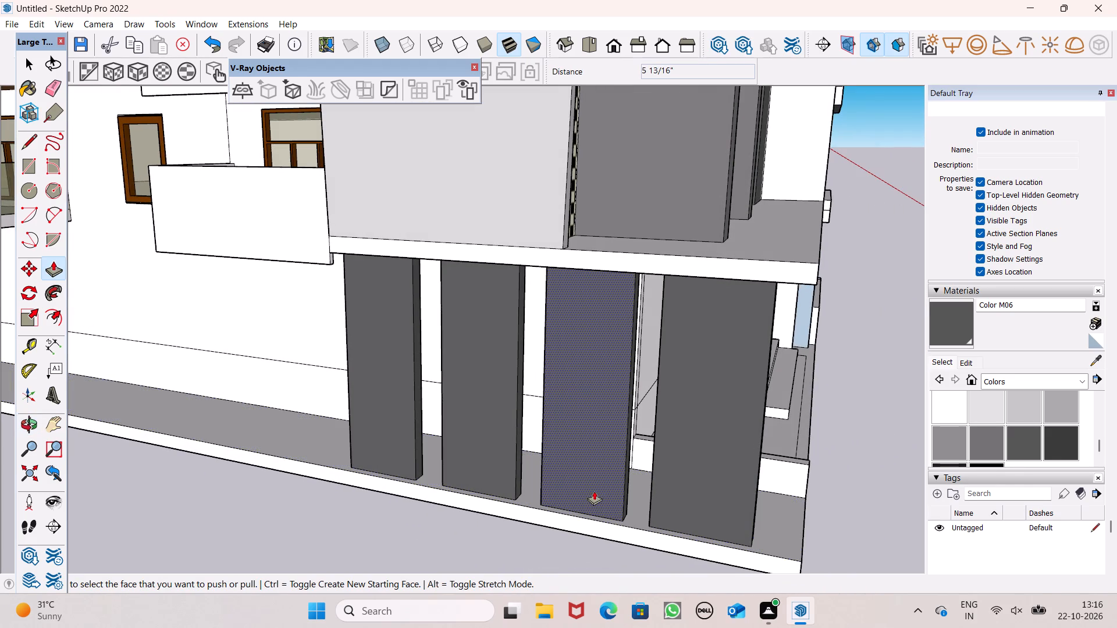
{"action": "scroll", "coordinate": [658, 526], "scroll_direction": "up", "scroll_amount": 1}
{"action": "scroll", "coordinate": [400, 461], "scroll_direction": "down", "scroll_amount": 3}
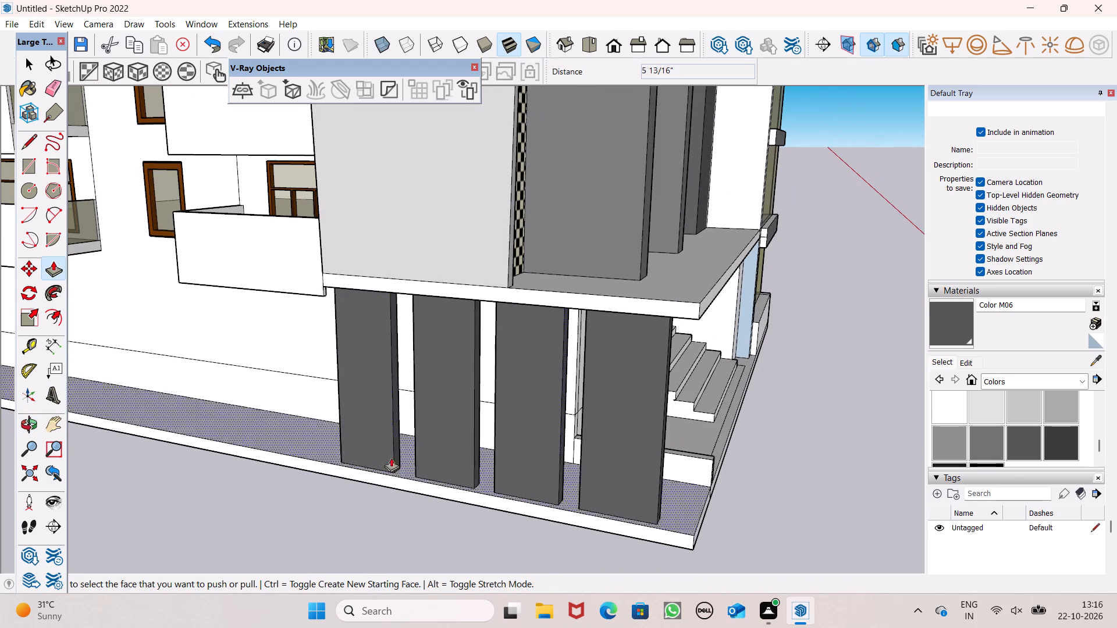
{"action": "scroll", "coordinate": [358, 448], "scroll_direction": "down", "scroll_amount": 1}
{"action": "scroll", "coordinate": [518, 483], "scroll_direction": "up", "scroll_amount": 3}
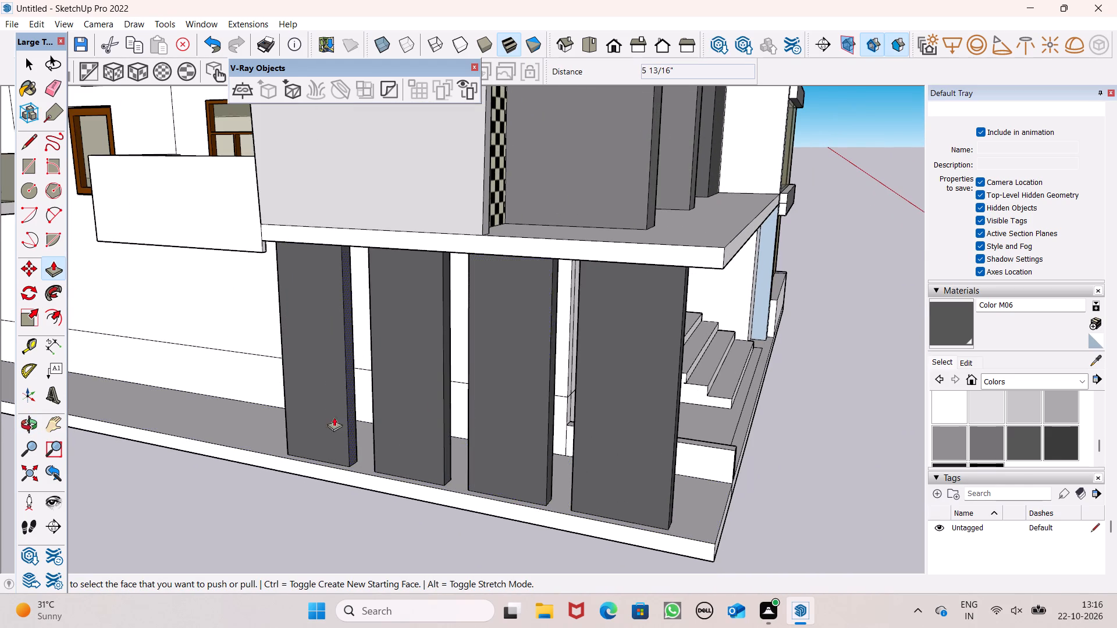
{"action": "scroll", "coordinate": [264, 417], "scroll_direction": "down", "scroll_amount": 2}
{"action": "middle_click_drag", "start_coordinate": [422, 501], "coordinate": [382, 493]}
{"action": "scroll", "coordinate": [458, 488], "scroll_direction": "up", "scroll_amount": 3}
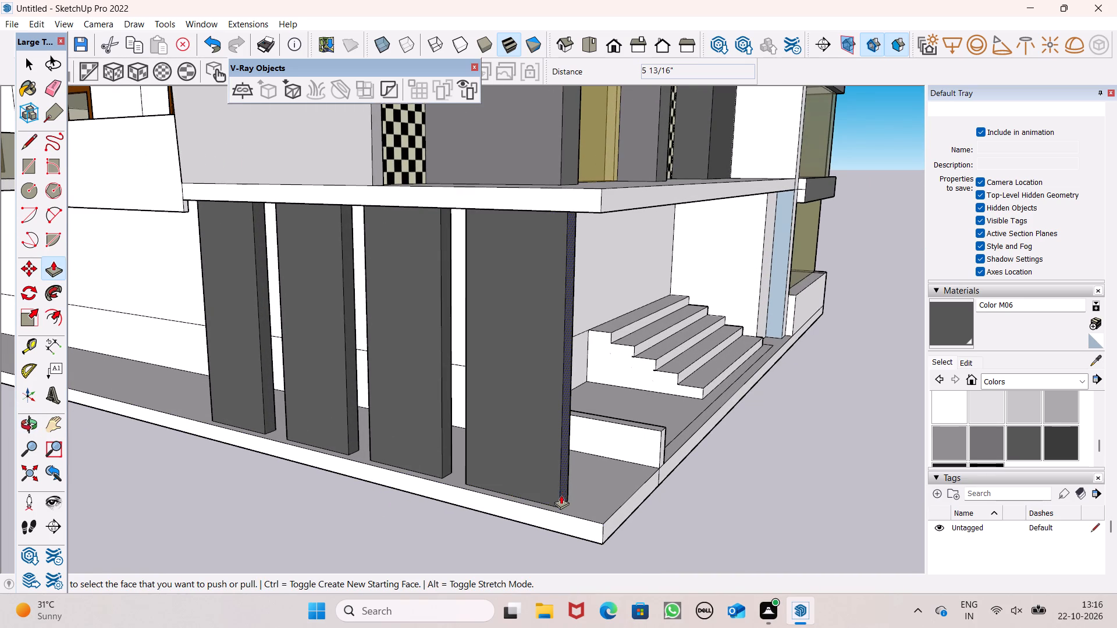
{"action": "middle_click_drag", "start_coordinate": [561, 496], "coordinate": [538, 506]}
{"action": "left_click_drag", "start_coordinate": [538, 506], "coordinate": [532, 505]}
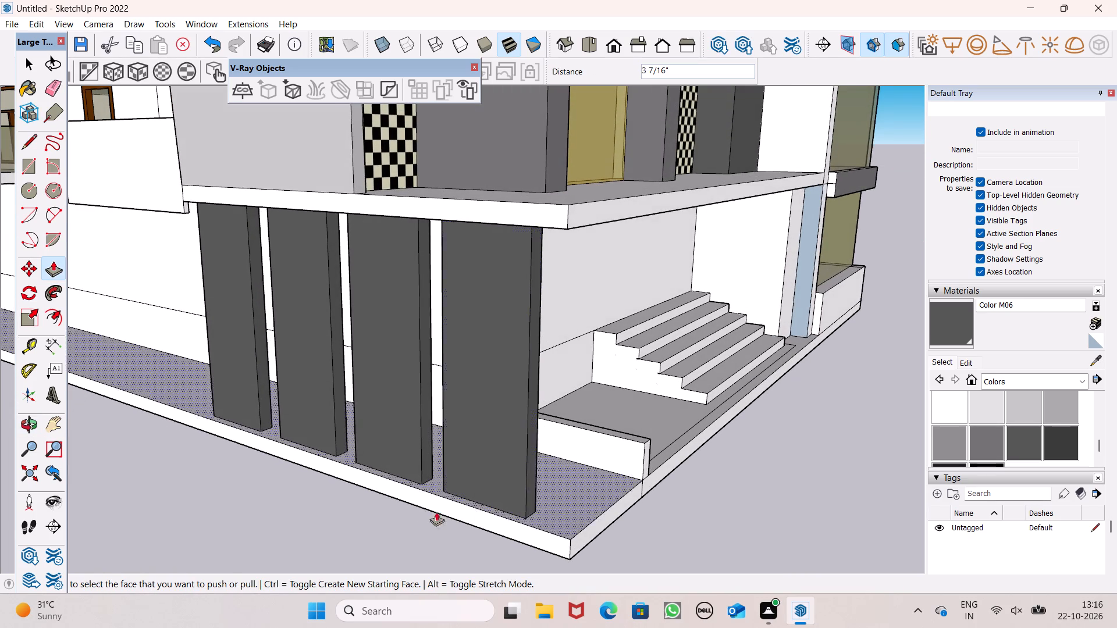
{"action": "scroll", "coordinate": [424, 509], "scroll_direction": "down", "scroll_amount": 4}
{"action": "key", "text": "space"}
Push/pull the side ledge's long outer face outward about 9' 3" to widen the ledge beyond the columns.
{"action": "scroll", "coordinate": [372, 522], "scroll_direction": "down", "scroll_amount": 4}
{"action": "middle_click_drag", "start_coordinate": [433, 543], "coordinate": [581, 460]}
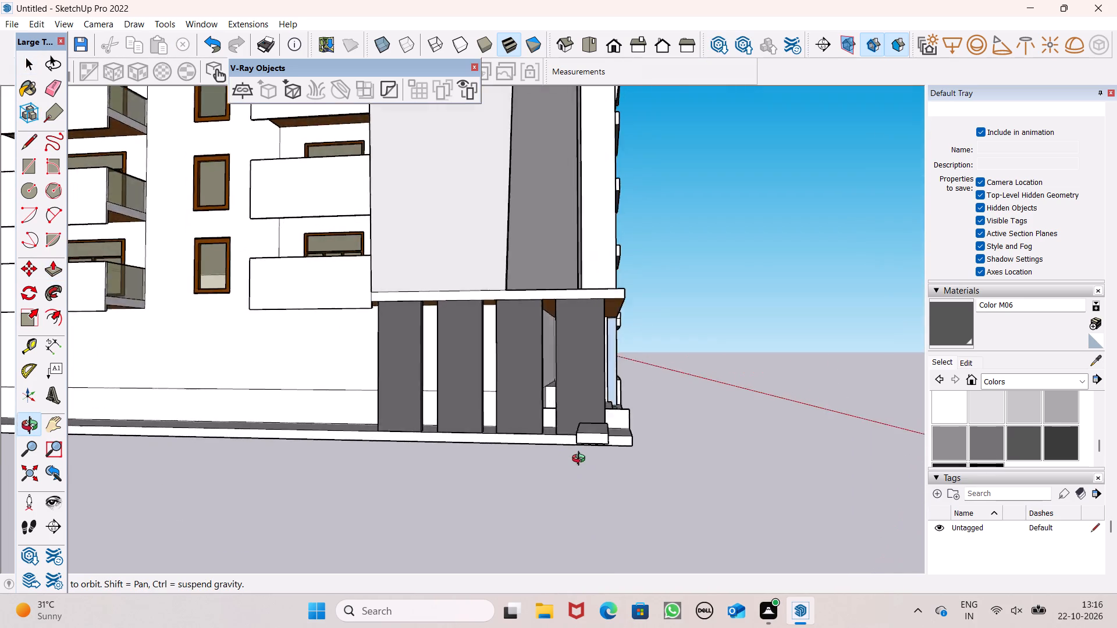
{"action": "middle_click_drag", "start_coordinate": [581, 460], "coordinate": [433, 498]}
{"action": "scroll", "coordinate": [579, 424], "scroll_direction": "down", "scroll_amount": 8}
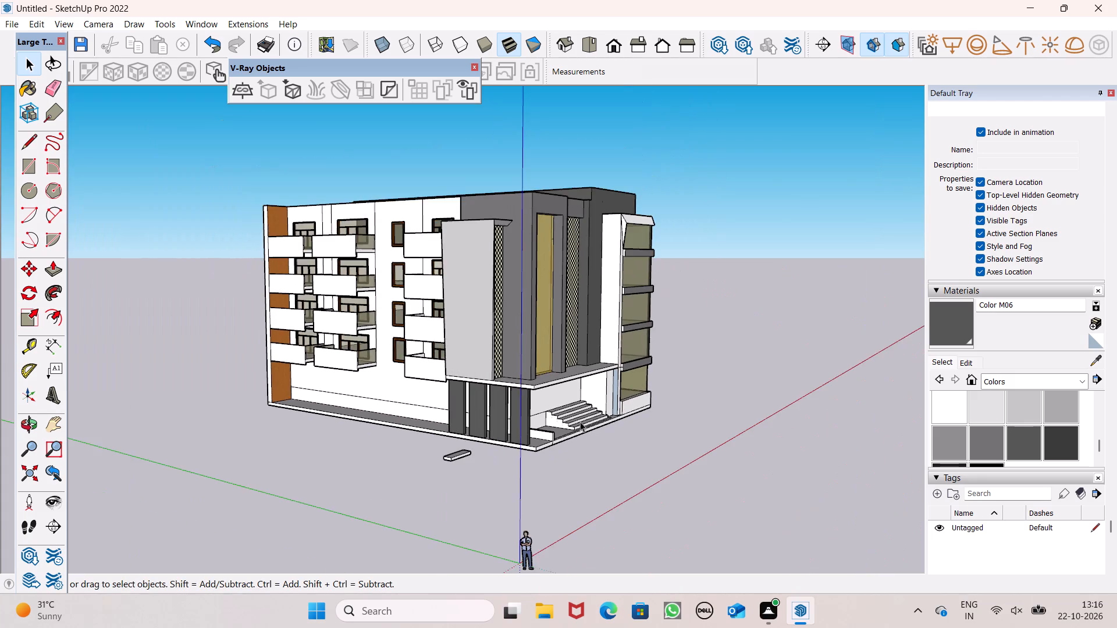
{"action": "middle_click_drag", "start_coordinate": [580, 417], "coordinate": [477, 458]}
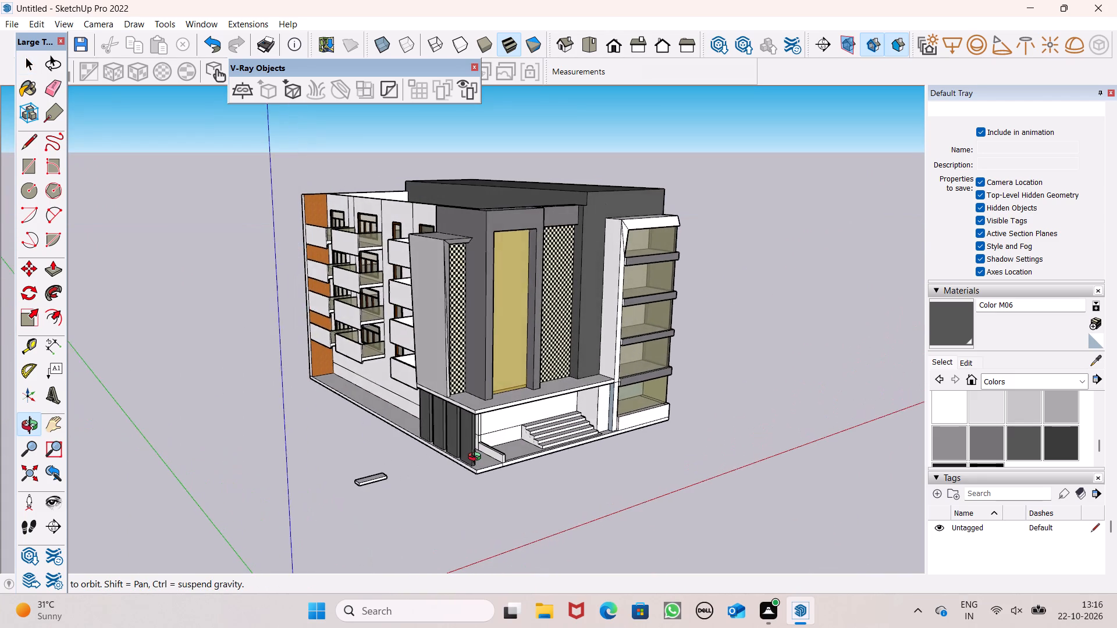
{"action": "middle_click_drag", "start_coordinate": [477, 458], "coordinate": [339, 464]}
{"action": "scroll", "coordinate": [338, 459], "scroll_direction": "up", "scroll_amount": 5}
{"action": "scroll", "coordinate": [477, 468], "scroll_direction": "up", "scroll_amount": 6}
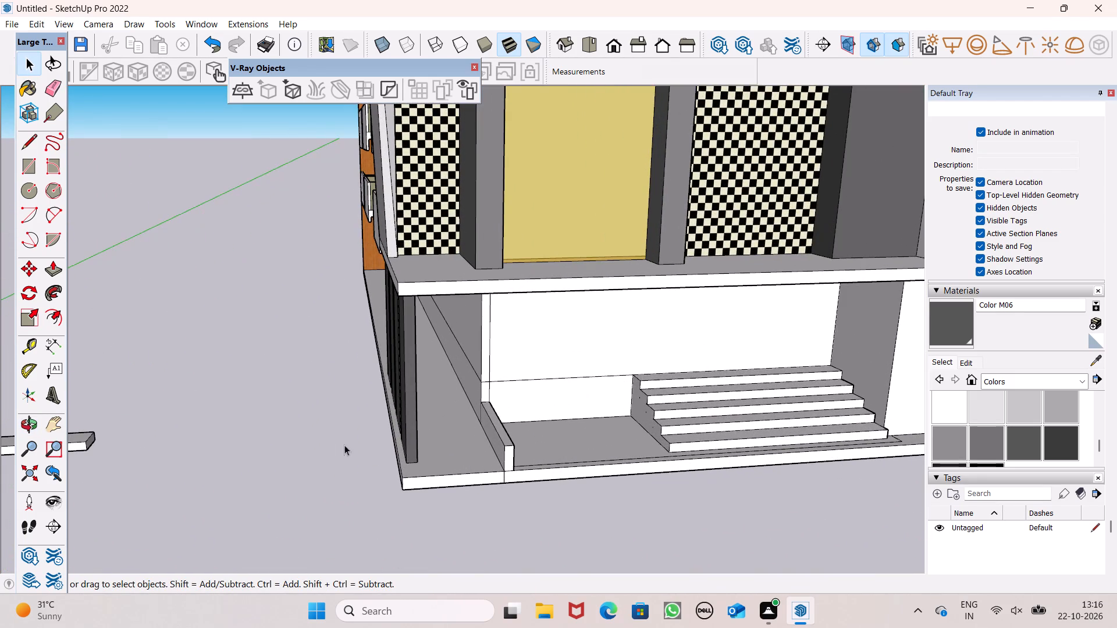
{"action": "left_click_drag", "start_coordinate": [49, 272], "coordinate": [56, 272]}
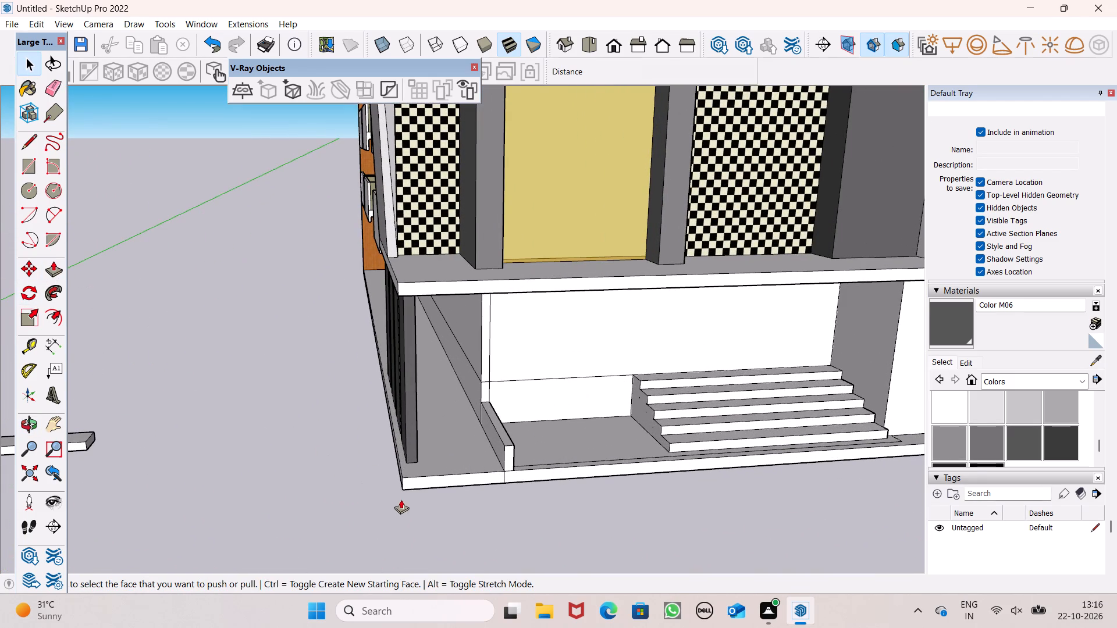
{"action": "middle_click_drag", "start_coordinate": [368, 492], "coordinate": [541, 432]}
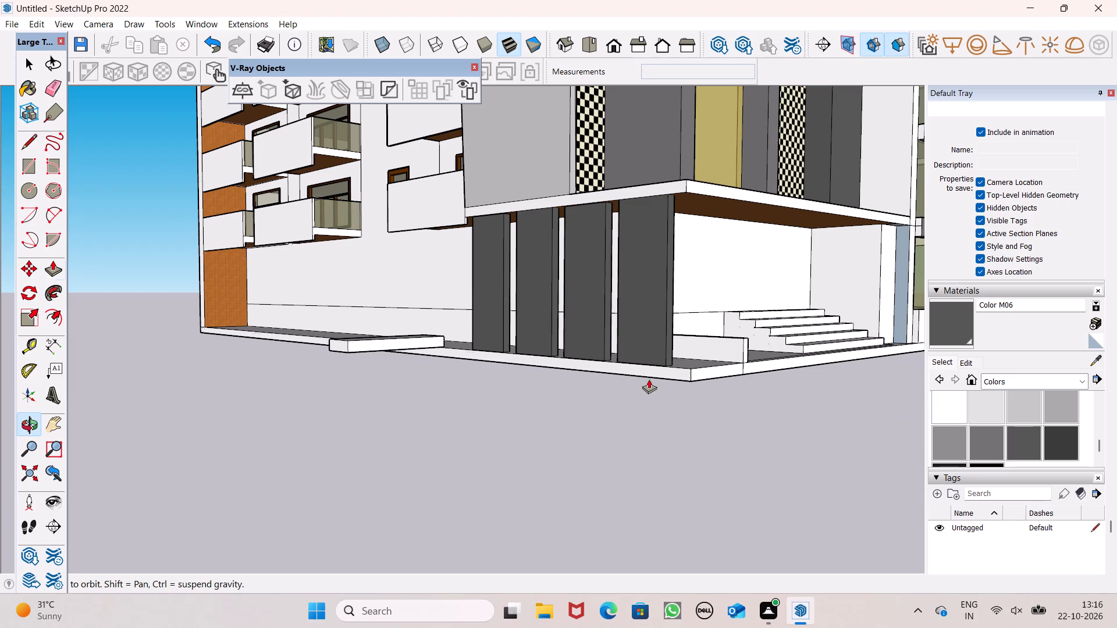
{"action": "left_click_drag", "start_coordinate": [653, 368], "coordinate": [586, 412]}
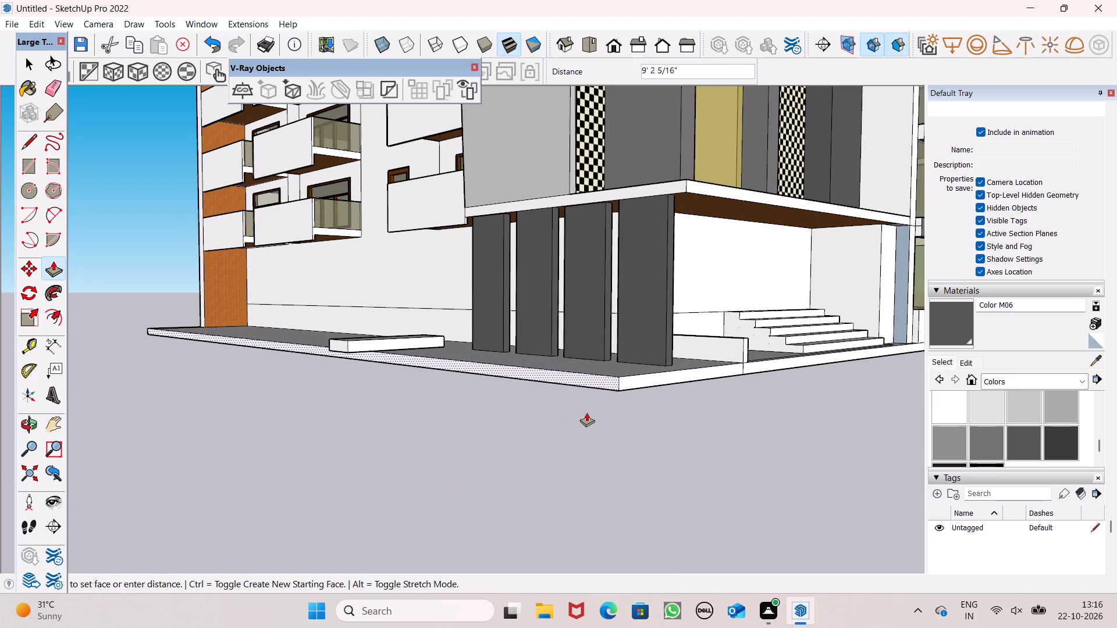
{"action": "left_click_drag", "start_coordinate": [586, 412], "coordinate": [586, 412]}
Erase the short vertical seam line on the base slab's front face, below the end of the low wall beside the recess.
{"action": "scroll", "coordinate": [599, 418], "scroll_direction": "down", "scroll_amount": 4}
{"action": "middle_click_drag", "start_coordinate": [608, 444], "coordinate": [558, 627]}
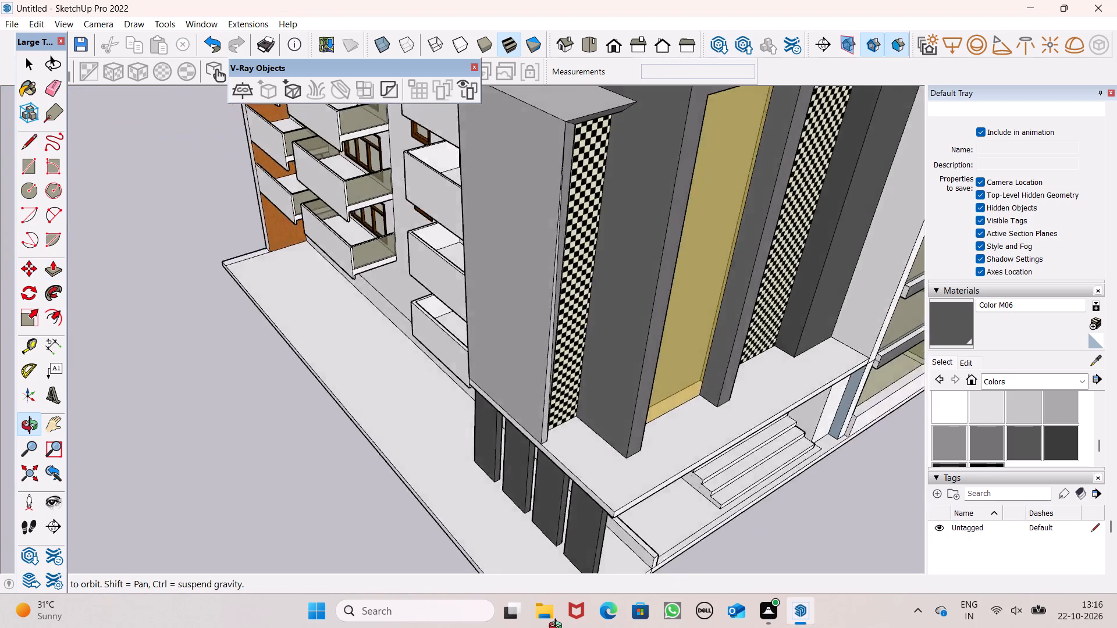
{"action": "middle_click_drag", "start_coordinate": [558, 627], "coordinate": [405, 519]}
{"action": "scroll", "coordinate": [536, 404], "scroll_direction": "down", "scroll_amount": 5}
{"action": "middle_click_drag", "start_coordinate": [557, 500], "coordinate": [586, 522]}
{"action": "scroll", "coordinate": [503, 501], "scroll_direction": "up", "scroll_amount": 5}
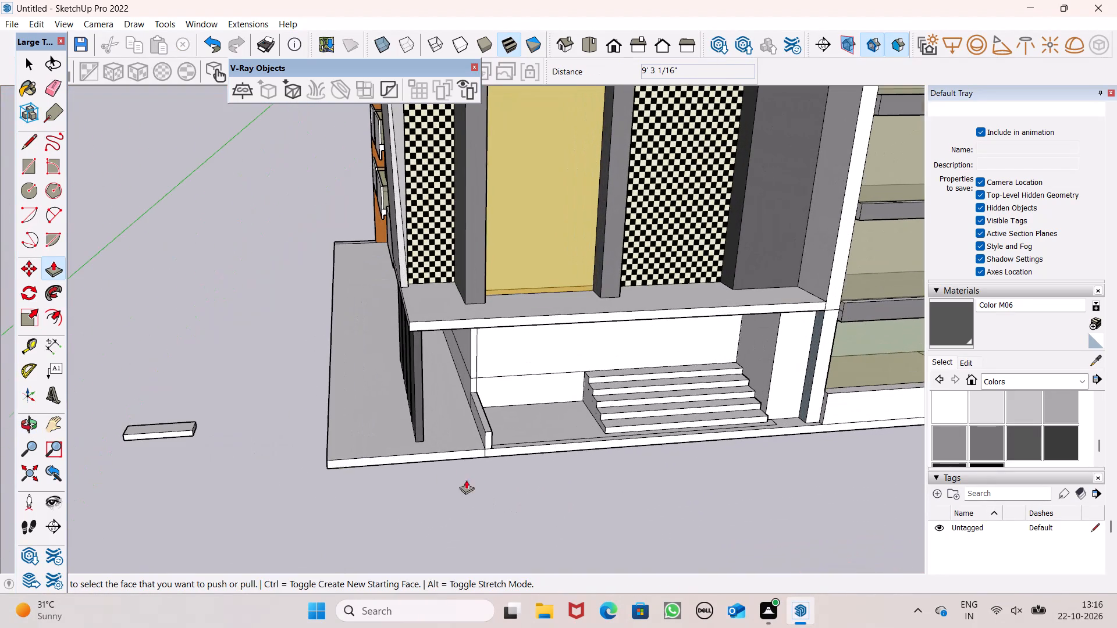
{"action": "left_click", "coordinate": [54, 95]}
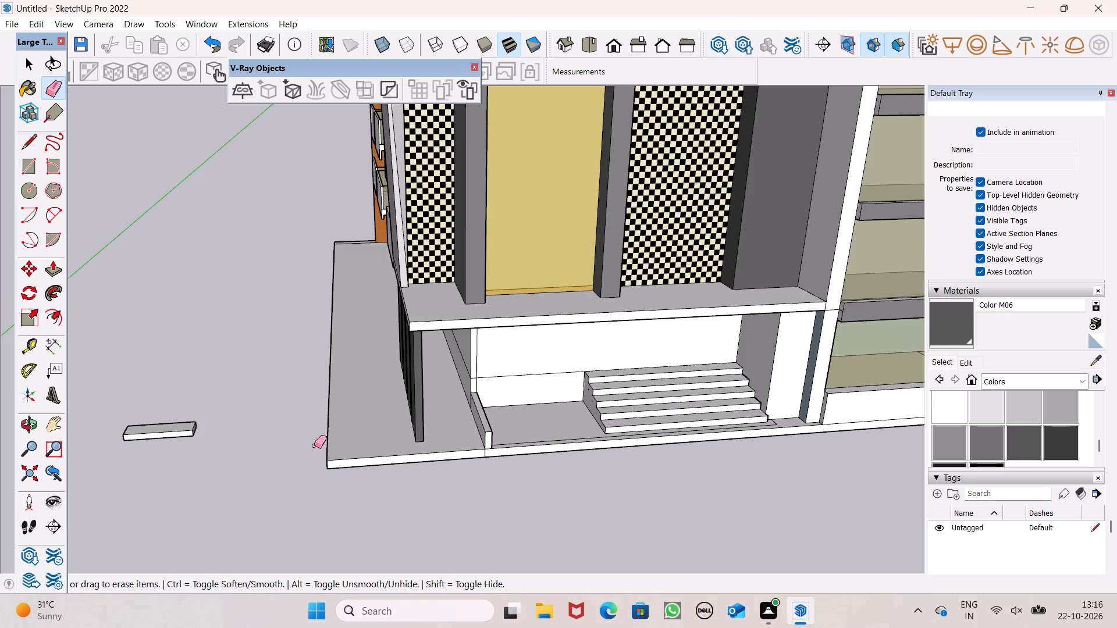
{"action": "scroll", "coordinate": [475, 559], "scroll_direction": "up", "scroll_amount": 5}
{"action": "scroll", "coordinate": [470, 467], "scroll_direction": "up", "scroll_amount": 7}
{"action": "left_click", "coordinate": [503, 420]}
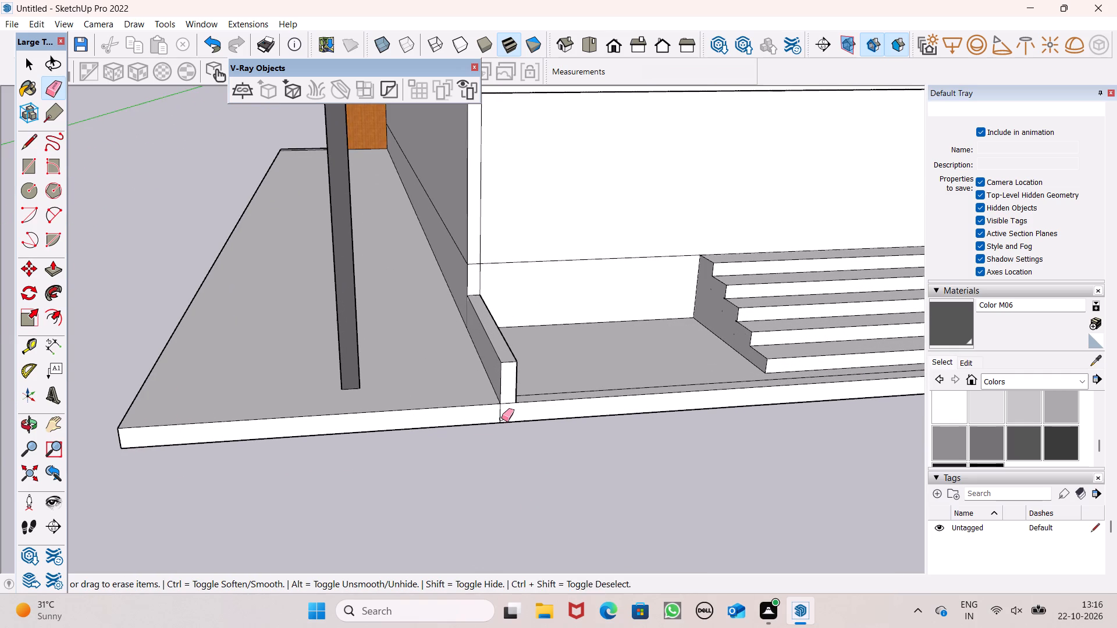
{"action": "scroll", "coordinate": [482, 413], "scroll_direction": "down", "scroll_amount": 6}
{"action": "scroll", "coordinate": [504, 354], "scroll_direction": "down", "scroll_amount": 5}
{"action": "middle_click_drag", "start_coordinate": [513, 422], "coordinate": [552, 524]}
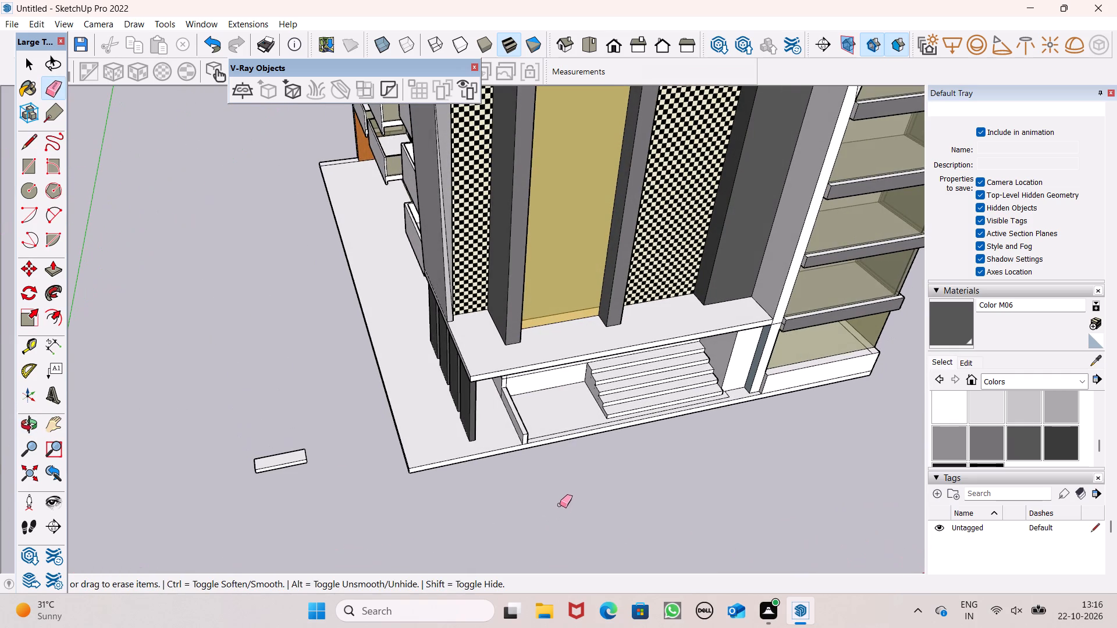
Push/pull the base slab's front face outward to extend the slab in front of the entrance steps.
{"action": "left_click", "coordinate": [54, 270]}
{"action": "left_click_drag", "start_coordinate": [461, 460], "coordinate": [492, 502]}
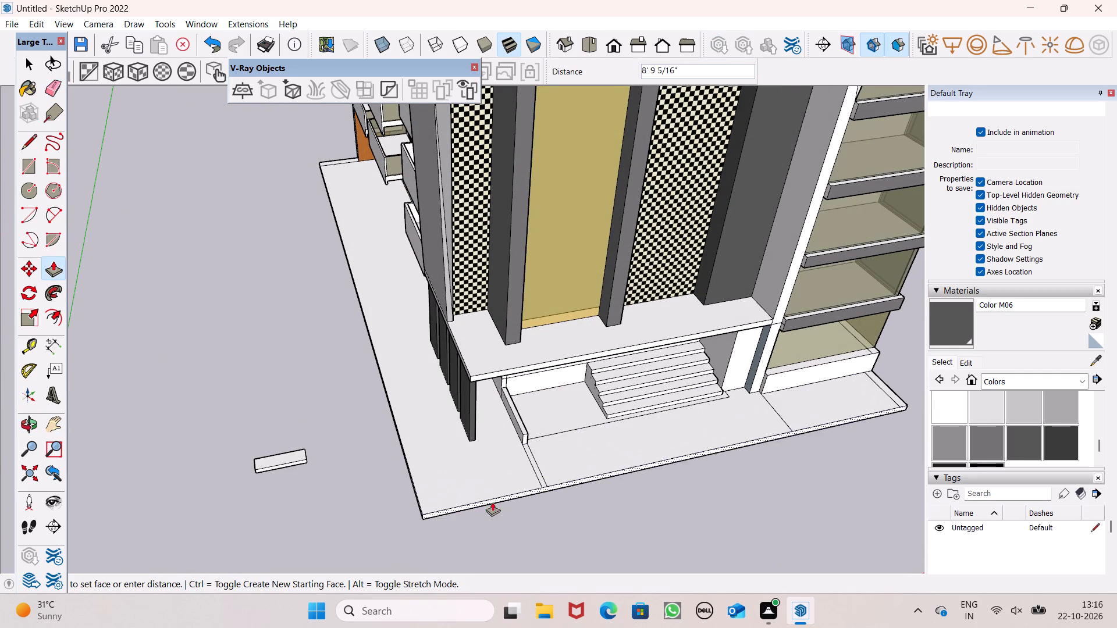
{"action": "left_click_drag", "start_coordinate": [492, 502], "coordinate": [496, 511]}
{"action": "key", "text": "space"}
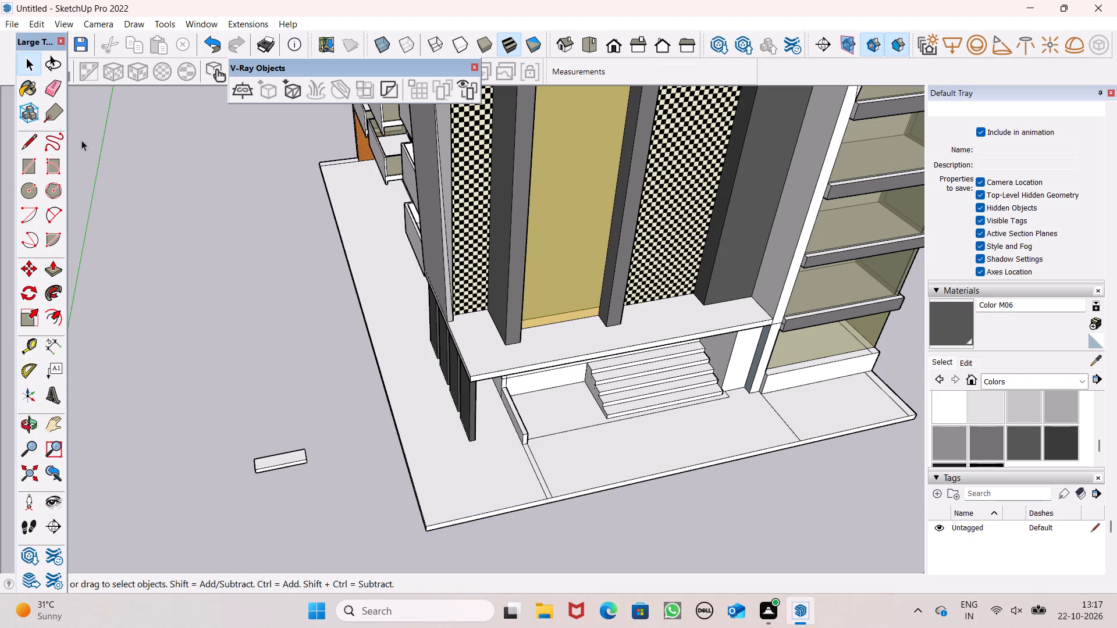
Erase the leftover seam lines on the base slab's top beside the low wall and around the foot of the steps.
{"action": "left_click", "coordinate": [51, 90]}
{"action": "scroll", "coordinate": [433, 414], "scroll_direction": "up", "scroll_amount": 2}
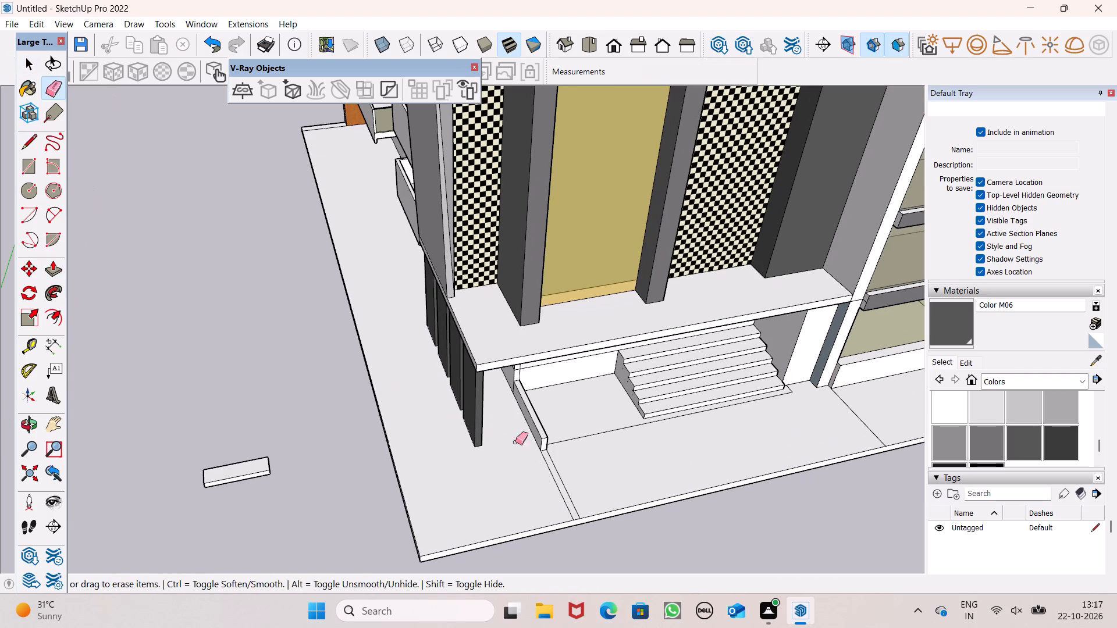
{"action": "left_click", "coordinate": [555, 481]}
{"action": "left_click", "coordinate": [577, 440]}
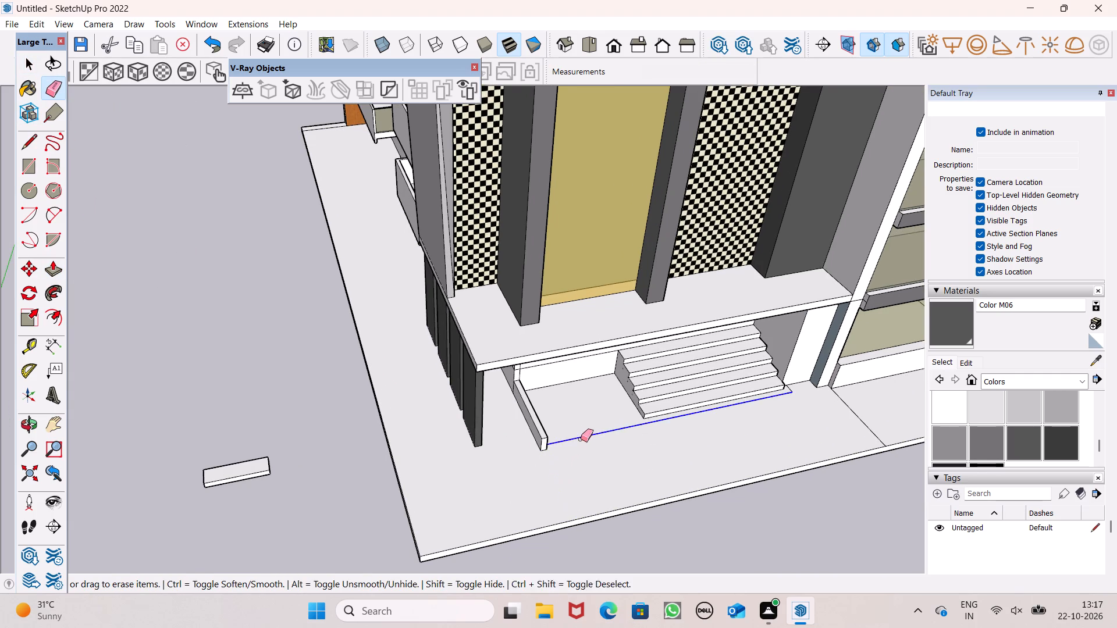
{"action": "scroll", "coordinate": [548, 416], "scroll_direction": "down", "scroll_amount": 4}
{"action": "scroll", "coordinate": [671, 429], "scroll_direction": "up", "scroll_amount": 7}
{"action": "scroll", "coordinate": [749, 395], "scroll_direction": "up", "scroll_amount": 7}
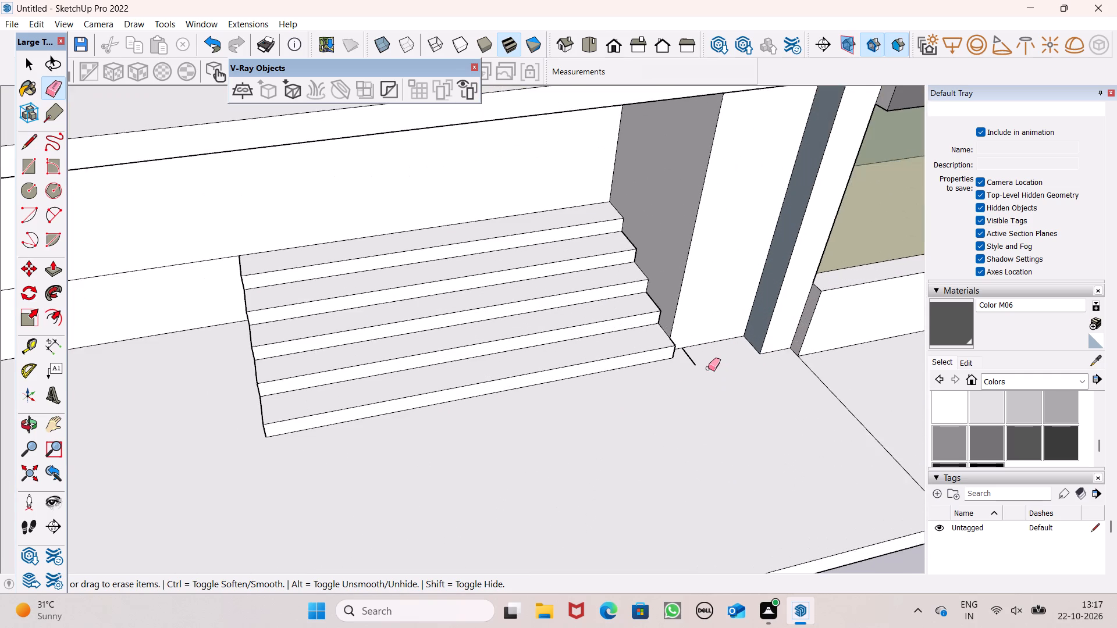
{"action": "scroll", "coordinate": [708, 368], "scroll_direction": "up", "scroll_amount": 5}
{"action": "left_click_drag", "start_coordinate": [690, 356], "coordinate": [684, 356]}
{"action": "scroll", "coordinate": [431, 398], "scroll_direction": "down", "scroll_amount": 6}
Erase the remaining seam lines on the base slab's top in front of and beyond the glazed balcony block.
{"action": "left_click_drag", "start_coordinate": [750, 451], "coordinate": [725, 472]}
{"action": "scroll", "coordinate": [699, 452], "scroll_direction": "down", "scroll_amount": 6}
{"action": "scroll", "coordinate": [504, 458], "scroll_direction": "down", "scroll_amount": 6}
{"action": "scroll", "coordinate": [748, 441], "scroll_direction": "up", "scroll_amount": 5}
{"action": "left_click", "coordinate": [749, 445]}
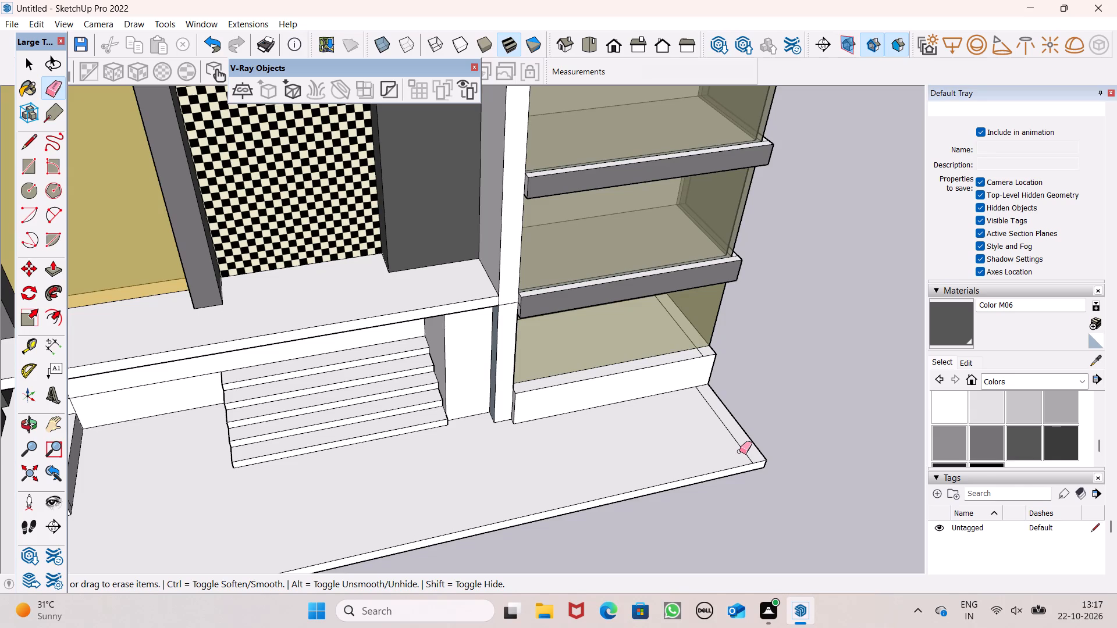
{"action": "left_click", "coordinate": [748, 448]}
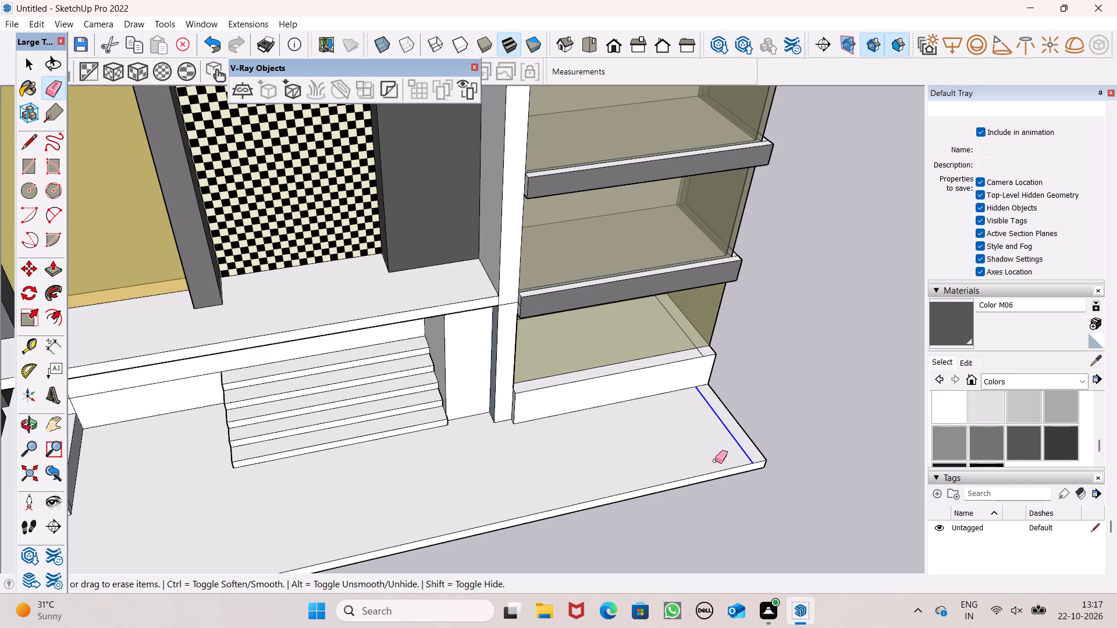
{"action": "key", "text": "space"}
Erase the short horizontal seam across the front of the white vertical frame, level with the entrance canopy.
{"action": "scroll", "coordinate": [540, 426], "scroll_direction": "down", "scroll_amount": 3}
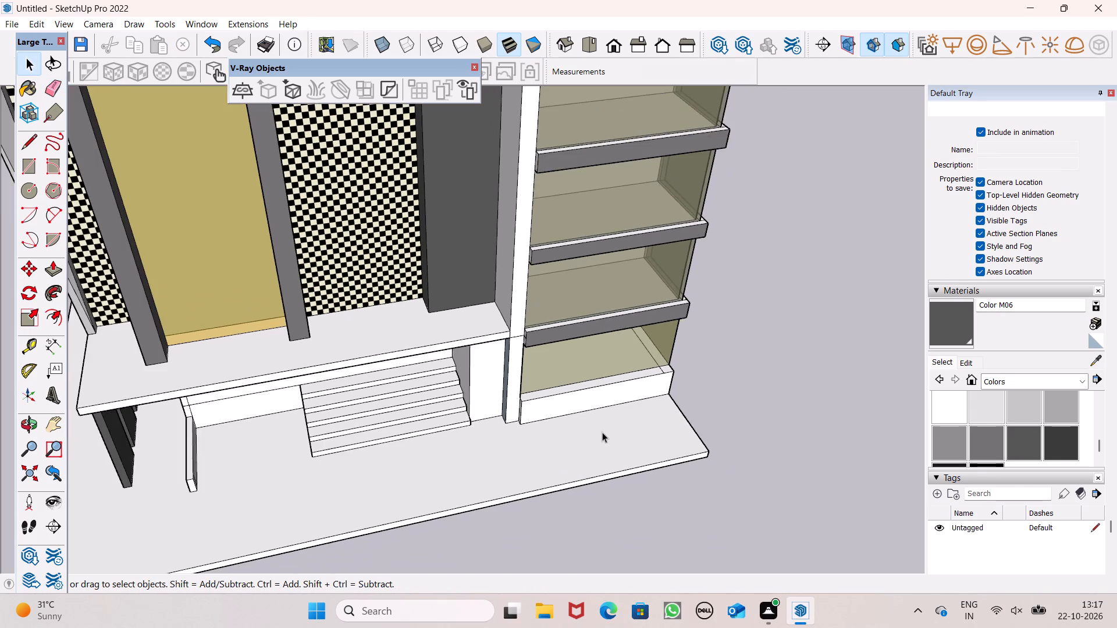
{"action": "middle_click_drag", "start_coordinate": [609, 432], "coordinate": [743, 377]}
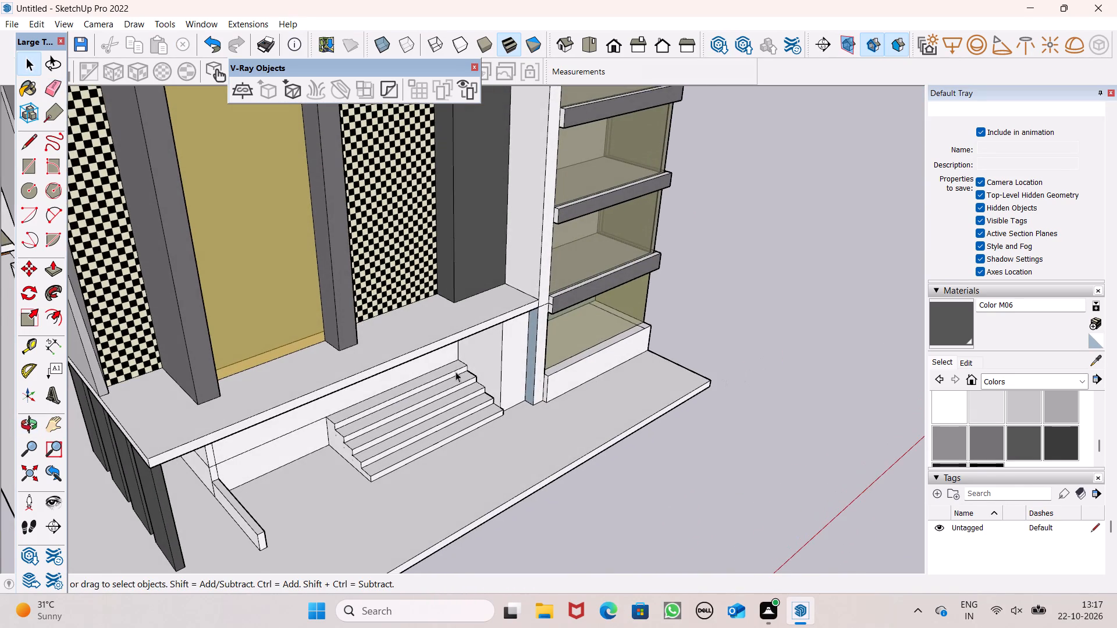
{"action": "scroll", "coordinate": [296, 342], "scroll_direction": "up", "scroll_amount": 1}
{"action": "scroll", "coordinate": [361, 412], "scroll_direction": "down", "scroll_amount": 6}
{"action": "scroll", "coordinate": [433, 342], "scroll_direction": "up", "scroll_amount": 6}
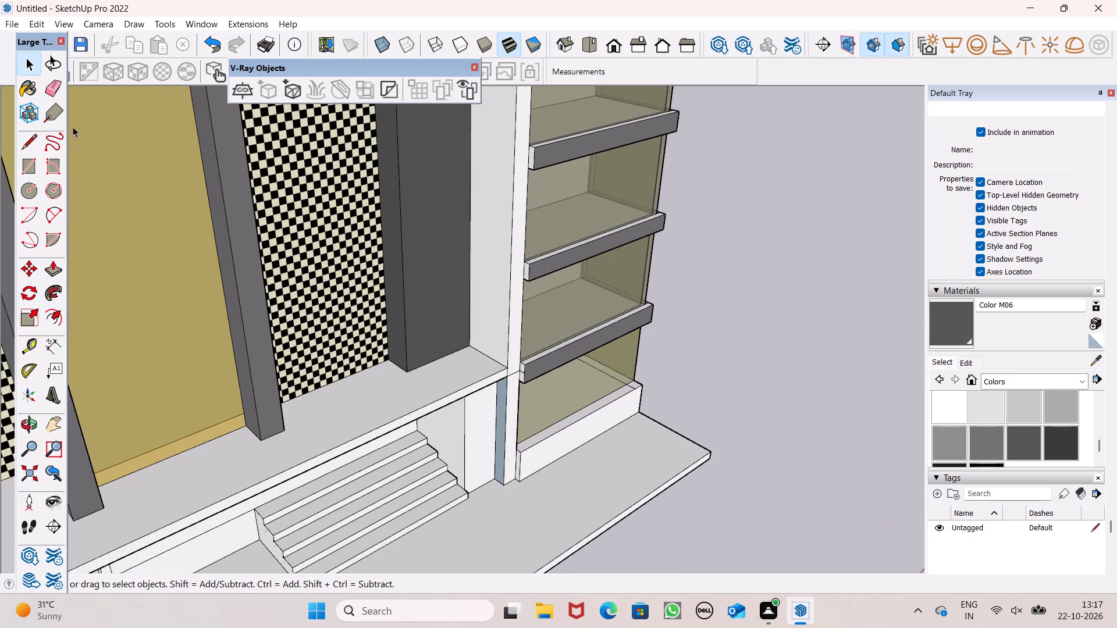
{"action": "left_click", "coordinate": [60, 91]}
{"action": "scroll", "coordinate": [602, 453], "scroll_direction": "up", "scroll_amount": 1}
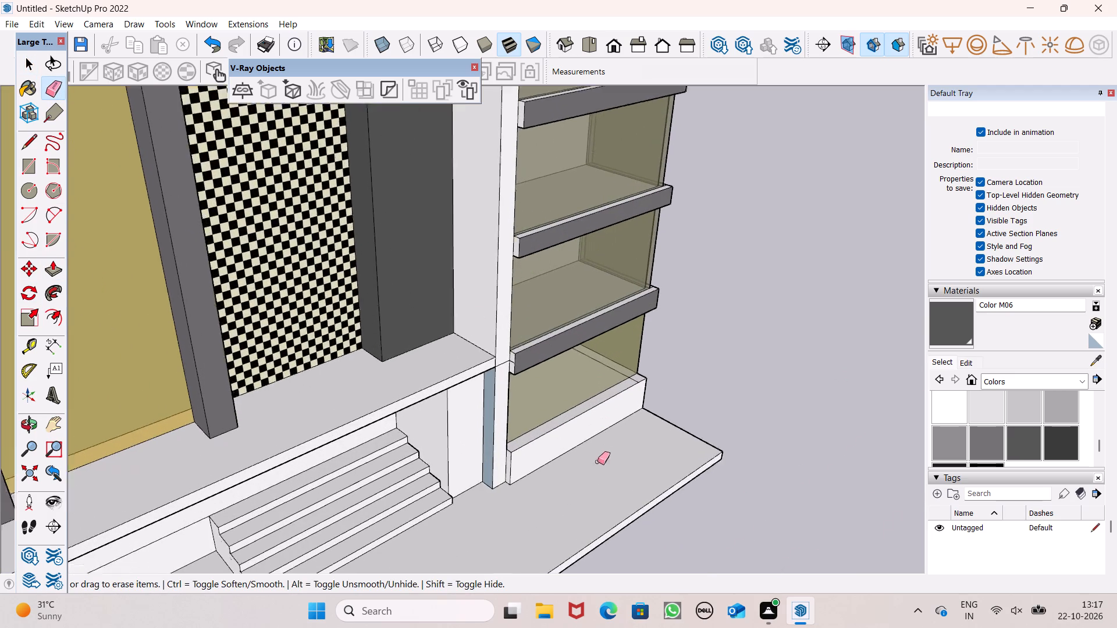
{"action": "scroll", "coordinate": [597, 462], "scroll_direction": "up", "scroll_amount": 9}
{"action": "left_click_drag", "start_coordinate": [460, 144], "coordinate": [462, 159]}
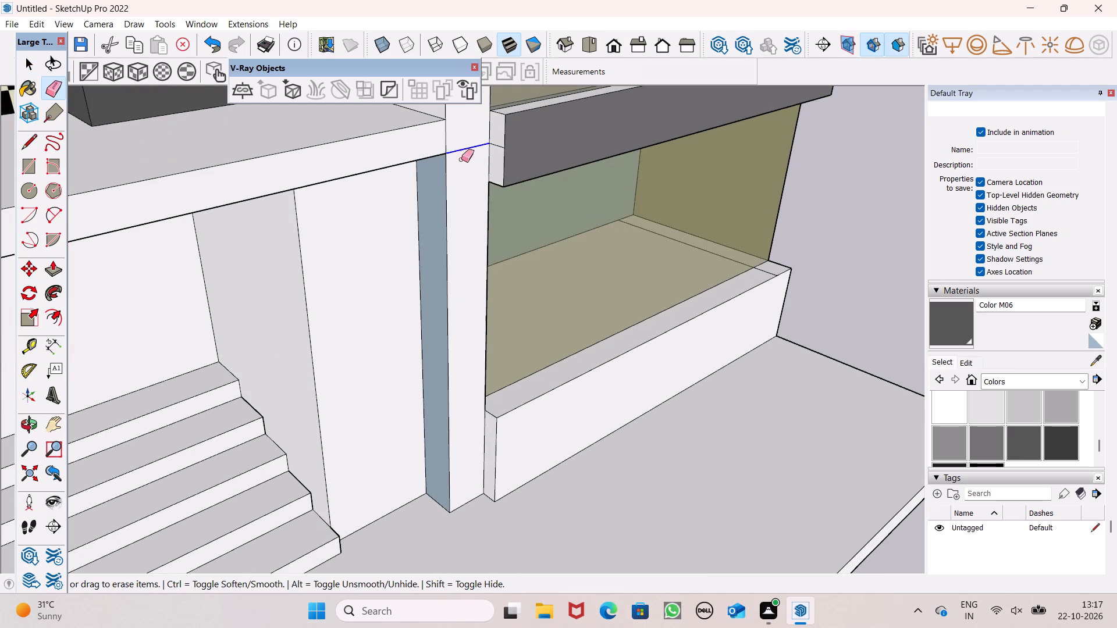
Push/pull the white vertical frame's front face outward 7 7/8" to align with the balcony plinth.
{"action": "left_click", "coordinate": [62, 268]}
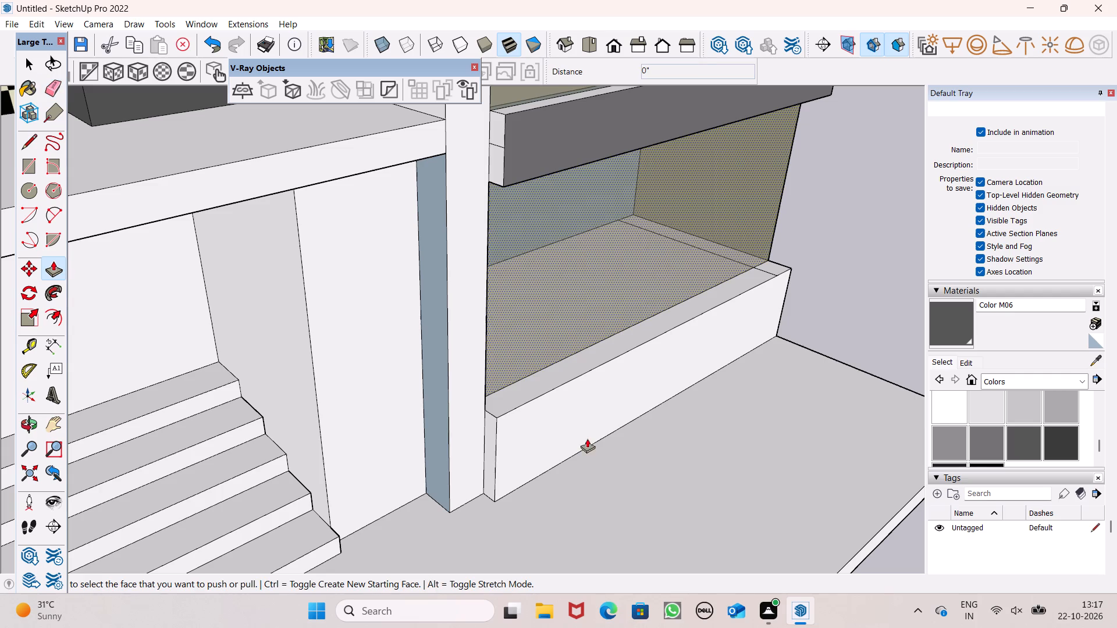
{"action": "left_click_drag", "start_coordinate": [471, 474], "coordinate": [514, 480]}
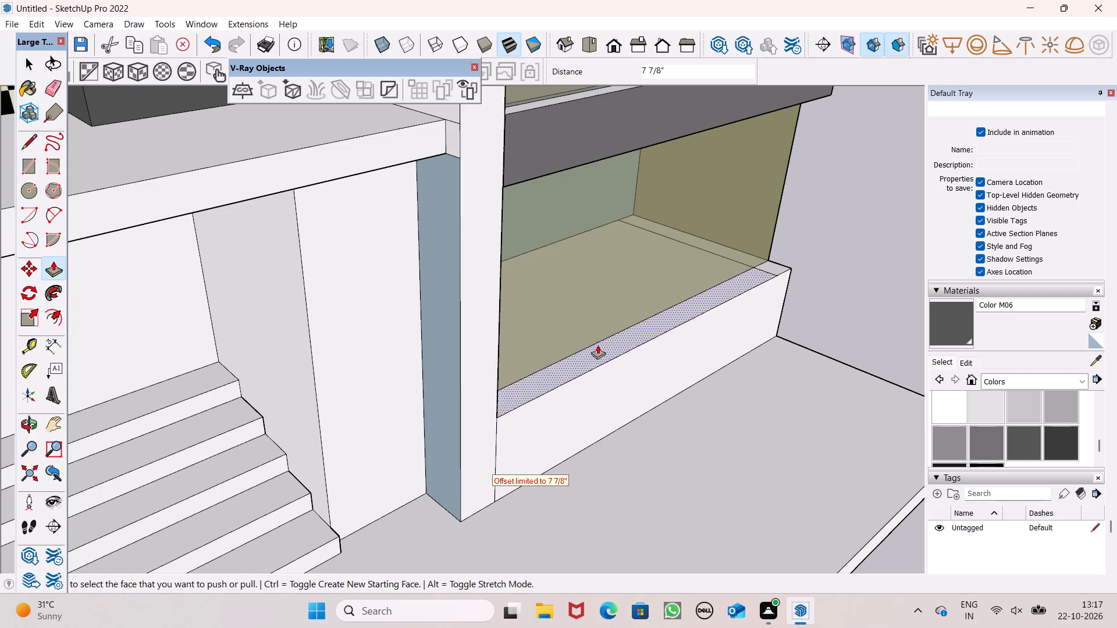
Paint the blue-grey inner side of the vertical frame beside the entrance with Color M00 white.
{"action": "scroll", "coordinate": [600, 342], "scroll_direction": "down", "scroll_amount": 7}
{"action": "left_click", "coordinate": [942, 397]}
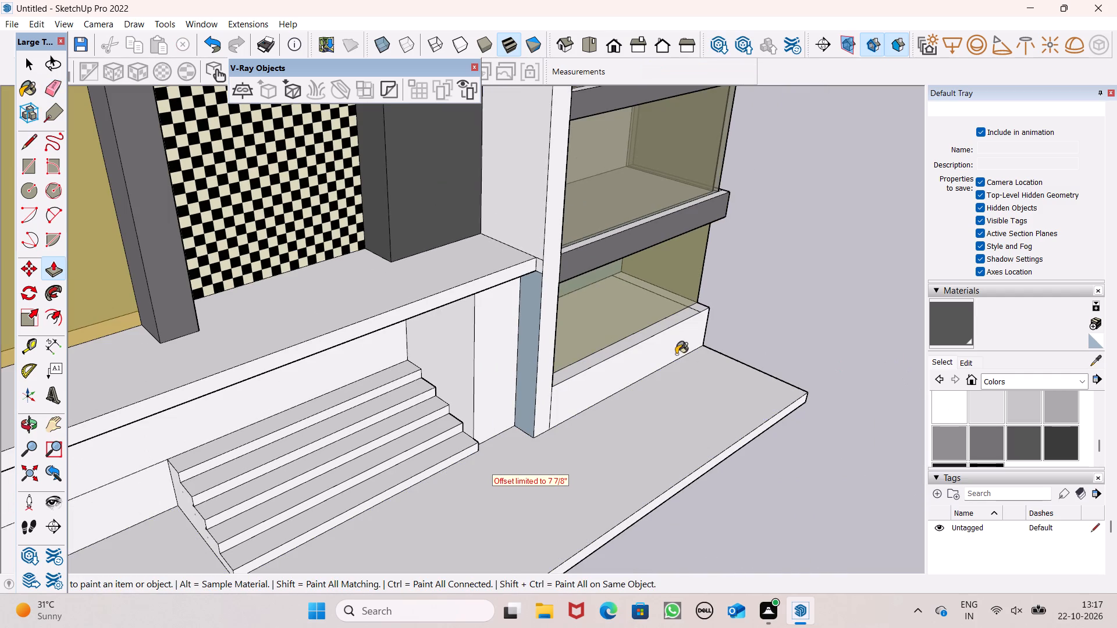
{"action": "left_click", "coordinate": [521, 333]}
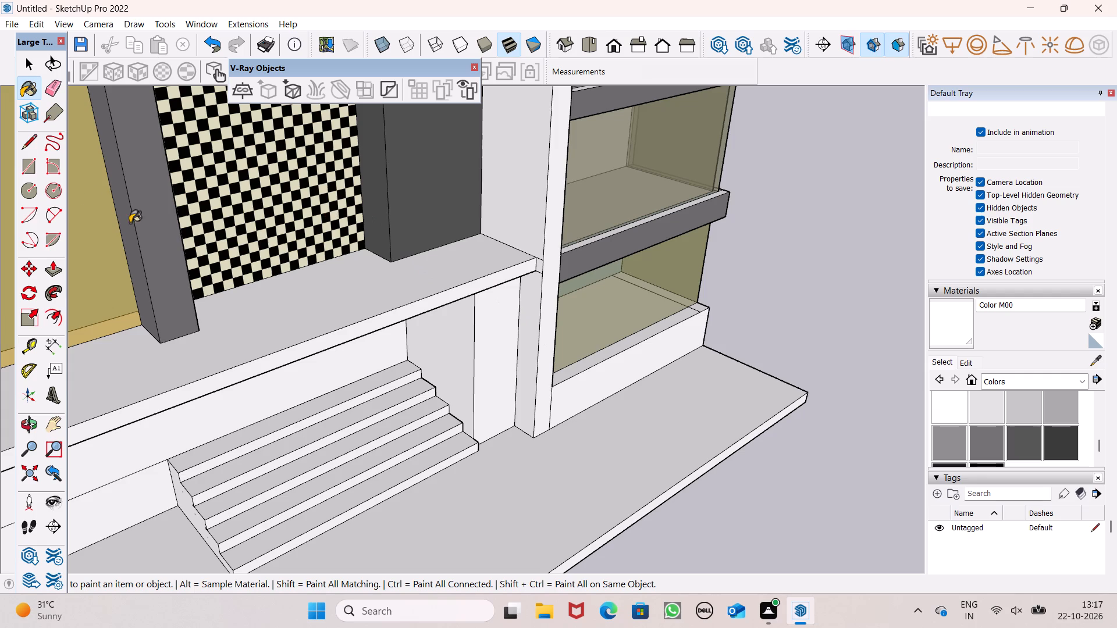
Erase the short seam lines at the canopy's end where it meets the white vertical frame.
{"action": "left_click", "coordinate": [61, 97]}
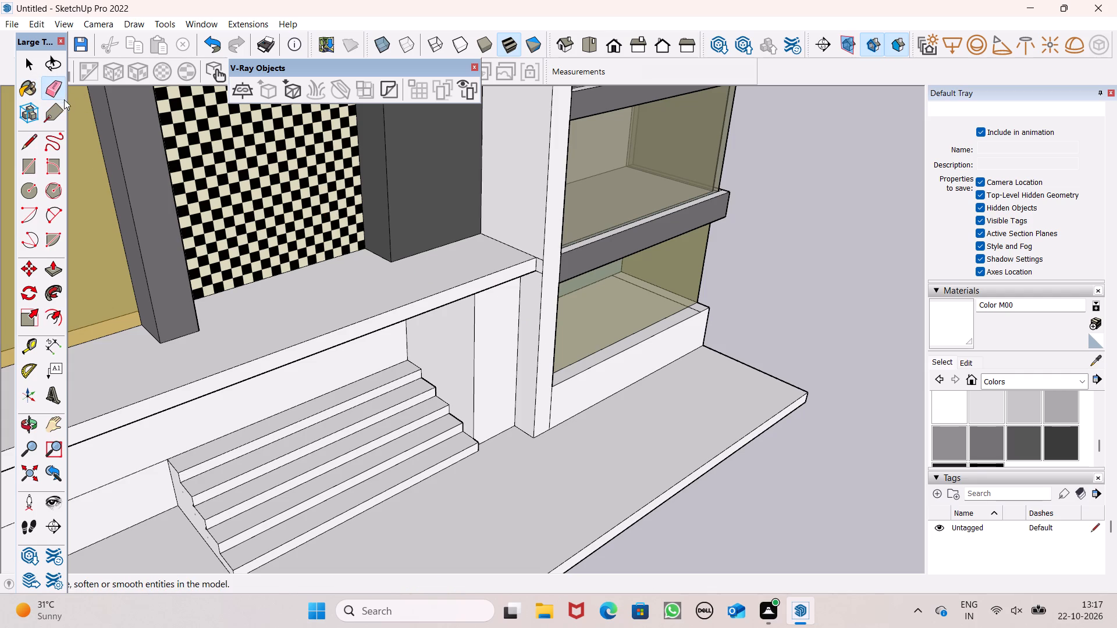
{"action": "scroll", "coordinate": [389, 207], "scroll_direction": "up", "scroll_amount": 3}
{"action": "scroll", "coordinate": [584, 315], "scroll_direction": "up", "scroll_amount": 6}
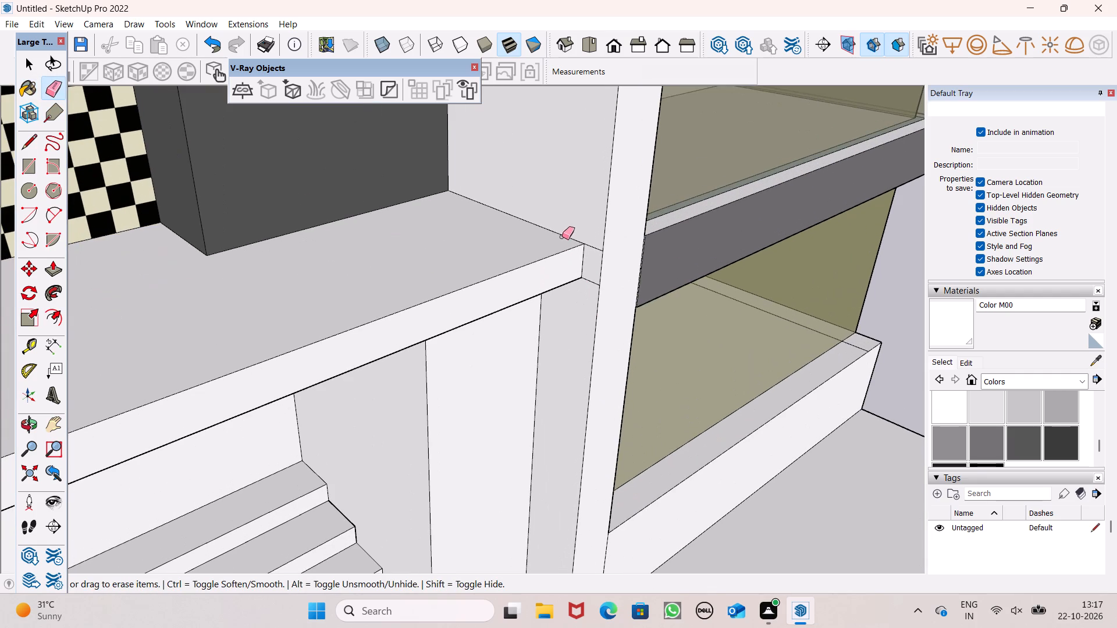
{"action": "left_click_drag", "start_coordinate": [594, 247], "coordinate": [589, 257]}
{"action": "left_click_drag", "start_coordinate": [591, 278], "coordinate": [578, 289]}
{"action": "scroll", "coordinate": [508, 163], "scroll_direction": "down", "scroll_amount": 10}
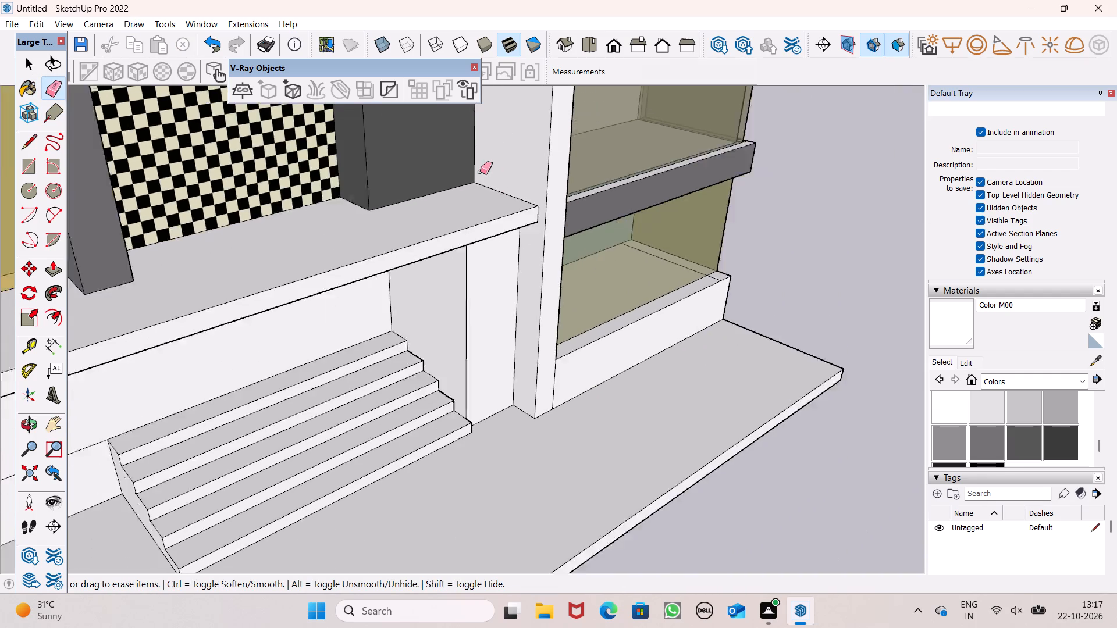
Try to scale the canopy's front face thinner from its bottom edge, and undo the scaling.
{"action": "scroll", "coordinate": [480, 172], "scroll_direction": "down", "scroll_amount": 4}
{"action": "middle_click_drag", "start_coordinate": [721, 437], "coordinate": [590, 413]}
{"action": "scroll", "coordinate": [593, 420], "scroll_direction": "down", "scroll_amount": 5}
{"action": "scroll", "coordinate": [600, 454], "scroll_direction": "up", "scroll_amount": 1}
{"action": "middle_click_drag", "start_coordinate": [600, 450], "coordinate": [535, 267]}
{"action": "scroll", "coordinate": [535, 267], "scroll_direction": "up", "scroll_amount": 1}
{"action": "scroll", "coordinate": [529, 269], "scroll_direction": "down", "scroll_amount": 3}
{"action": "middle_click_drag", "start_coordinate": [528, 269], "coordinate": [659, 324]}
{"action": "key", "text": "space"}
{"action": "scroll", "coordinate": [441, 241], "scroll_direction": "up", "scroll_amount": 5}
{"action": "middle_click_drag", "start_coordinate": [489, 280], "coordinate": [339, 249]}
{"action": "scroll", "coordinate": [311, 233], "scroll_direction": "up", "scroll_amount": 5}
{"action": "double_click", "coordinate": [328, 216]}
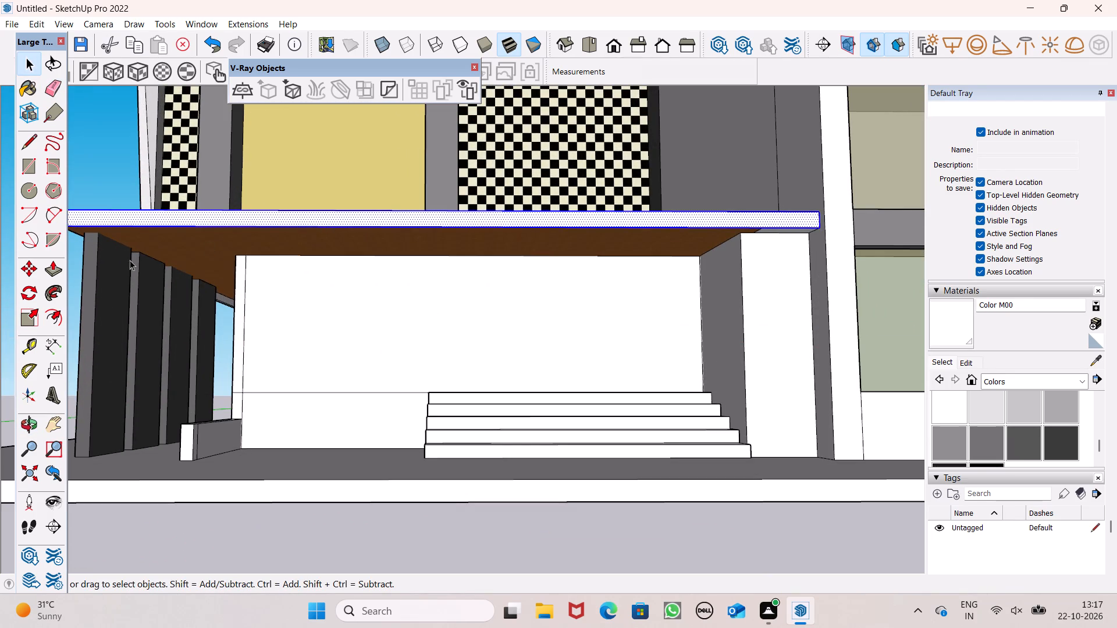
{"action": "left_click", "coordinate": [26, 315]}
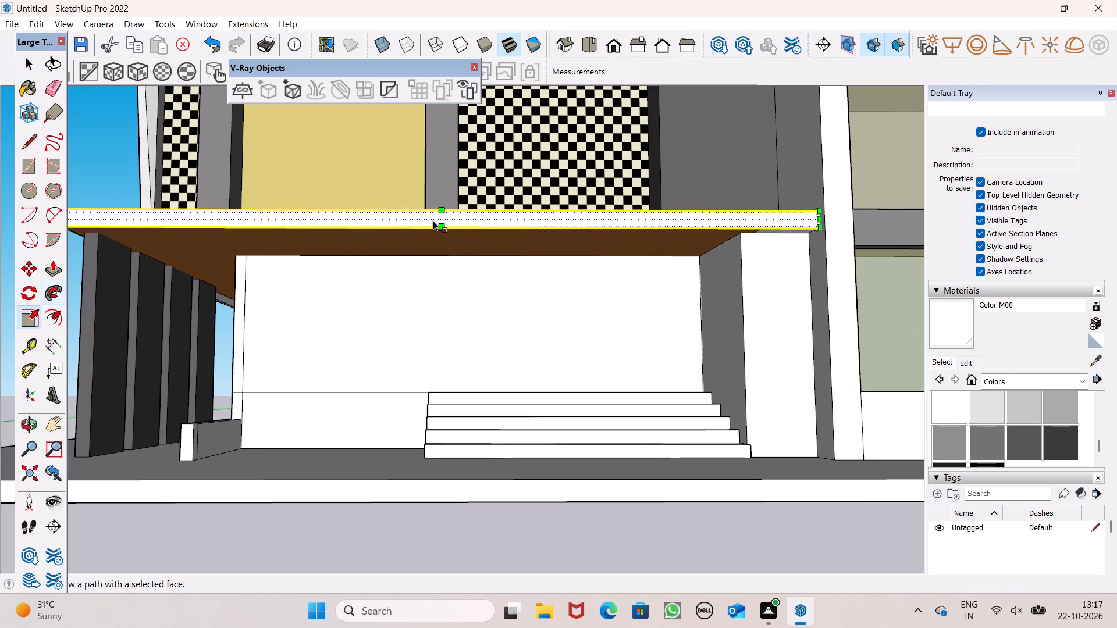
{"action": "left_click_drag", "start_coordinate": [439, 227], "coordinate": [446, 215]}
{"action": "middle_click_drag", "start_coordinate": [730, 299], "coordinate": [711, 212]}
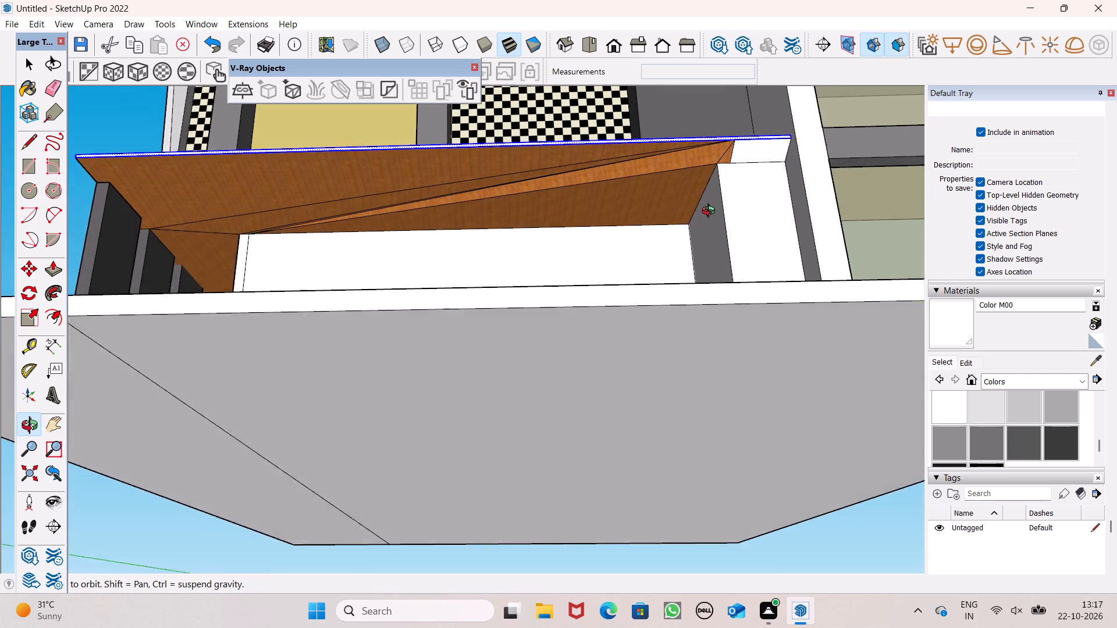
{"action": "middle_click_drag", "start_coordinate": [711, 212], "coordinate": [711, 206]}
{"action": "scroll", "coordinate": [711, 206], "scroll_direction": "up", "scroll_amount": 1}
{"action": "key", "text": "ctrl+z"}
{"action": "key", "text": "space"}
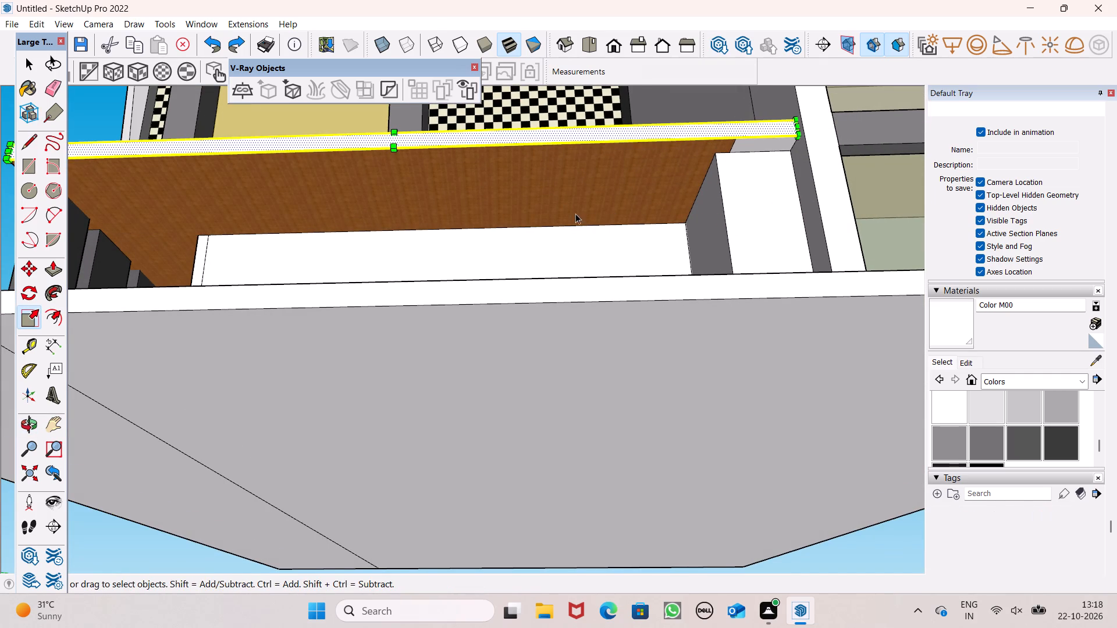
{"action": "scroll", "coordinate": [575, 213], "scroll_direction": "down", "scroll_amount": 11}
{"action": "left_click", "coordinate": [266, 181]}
Push/pull the top face of the dark grey roof block upward 1' 5 5/16" to form a roof band.
{"action": "scroll", "coordinate": [300, 172], "scroll_direction": "down", "scroll_amount": 2}
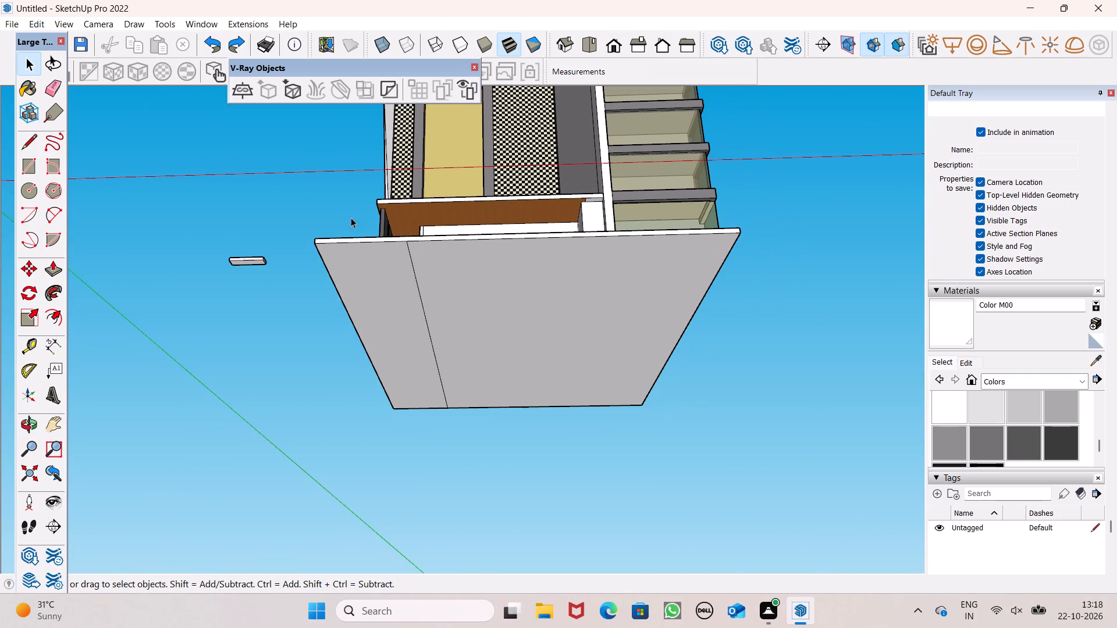
{"action": "middle_click_drag", "start_coordinate": [453, 262], "coordinate": [499, 458]}
{"action": "scroll", "coordinate": [553, 398], "scroll_direction": "down", "scroll_amount": 2}
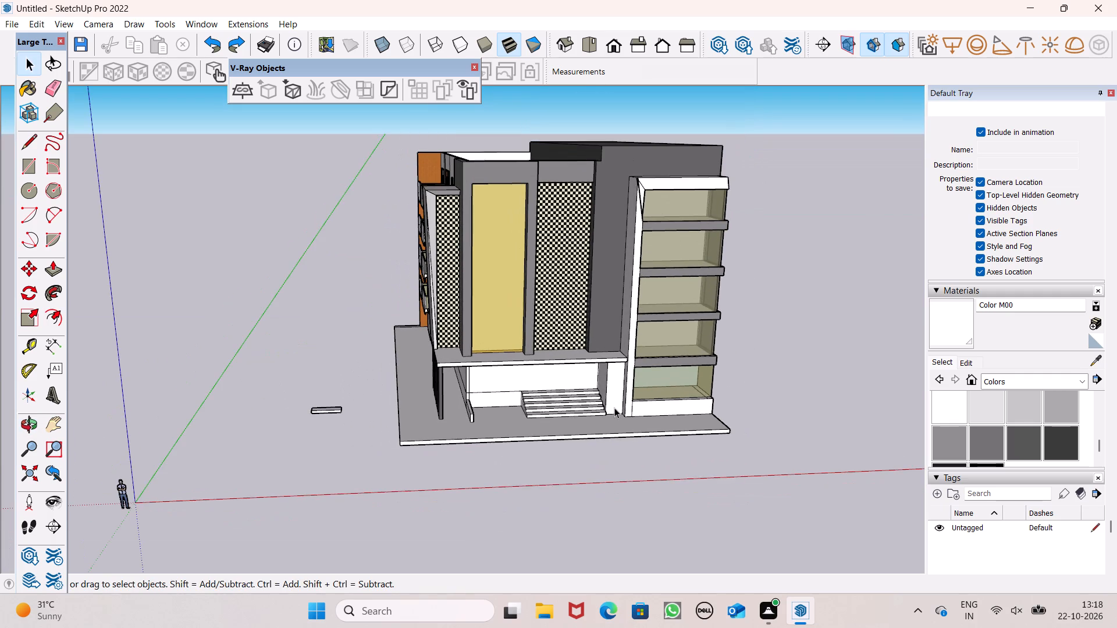
{"action": "middle_click_drag", "start_coordinate": [614, 408], "coordinate": [563, 453]}
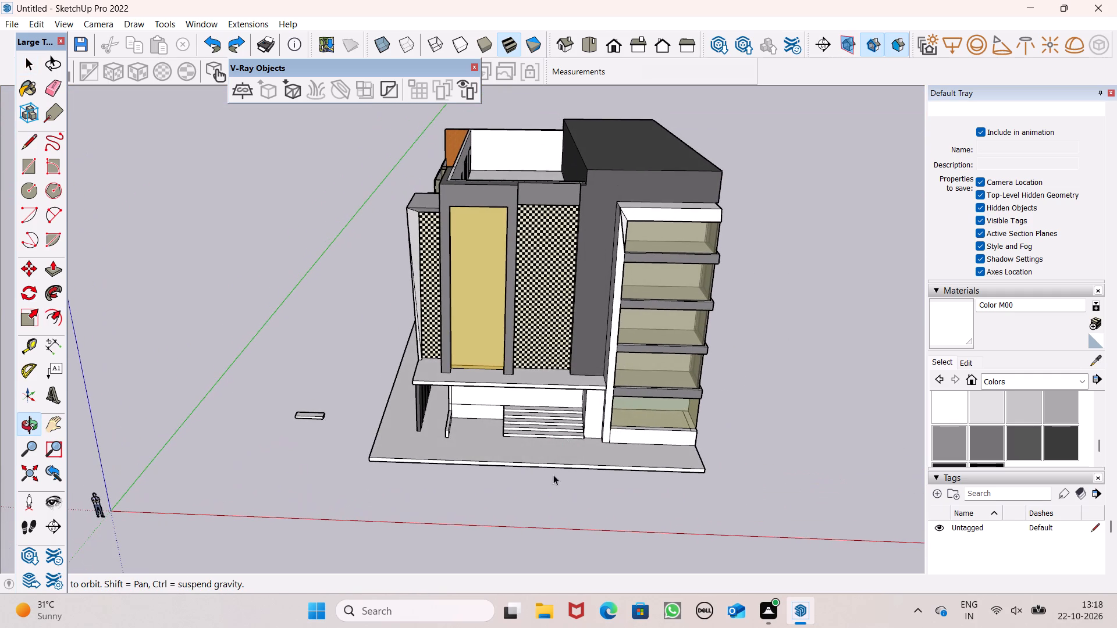
{"action": "scroll", "coordinate": [549, 436], "scroll_direction": "down", "scroll_amount": 4}
{"action": "scroll", "coordinate": [665, 204], "scroll_direction": "up", "scroll_amount": 4}
{"action": "scroll", "coordinate": [578, 254], "scroll_direction": "up", "scroll_amount": 6}
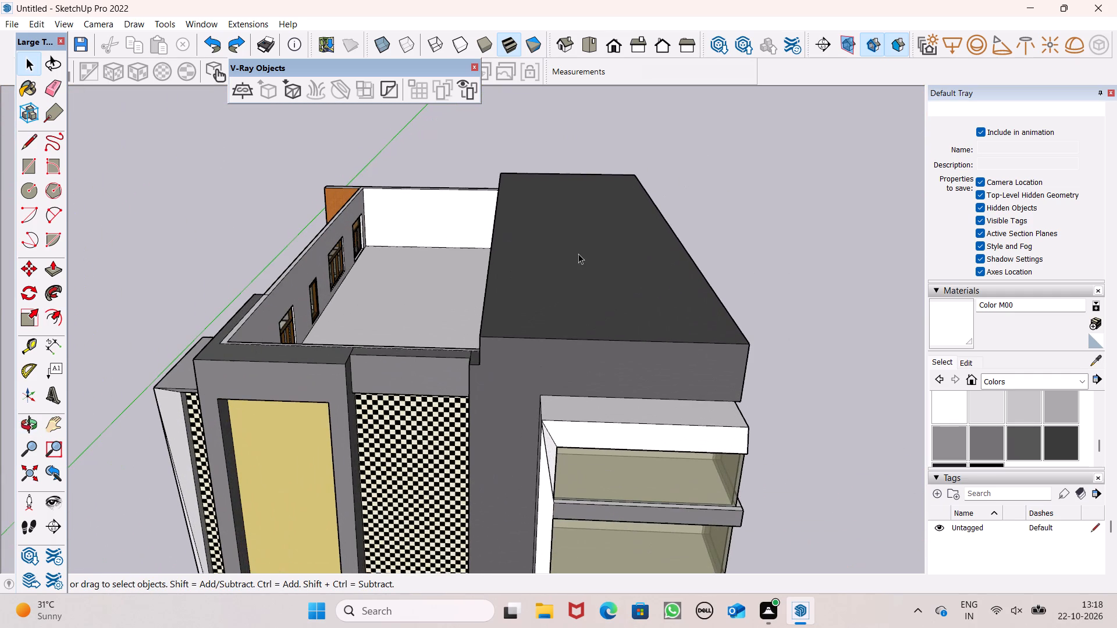
{"action": "left_click", "coordinate": [49, 266]}
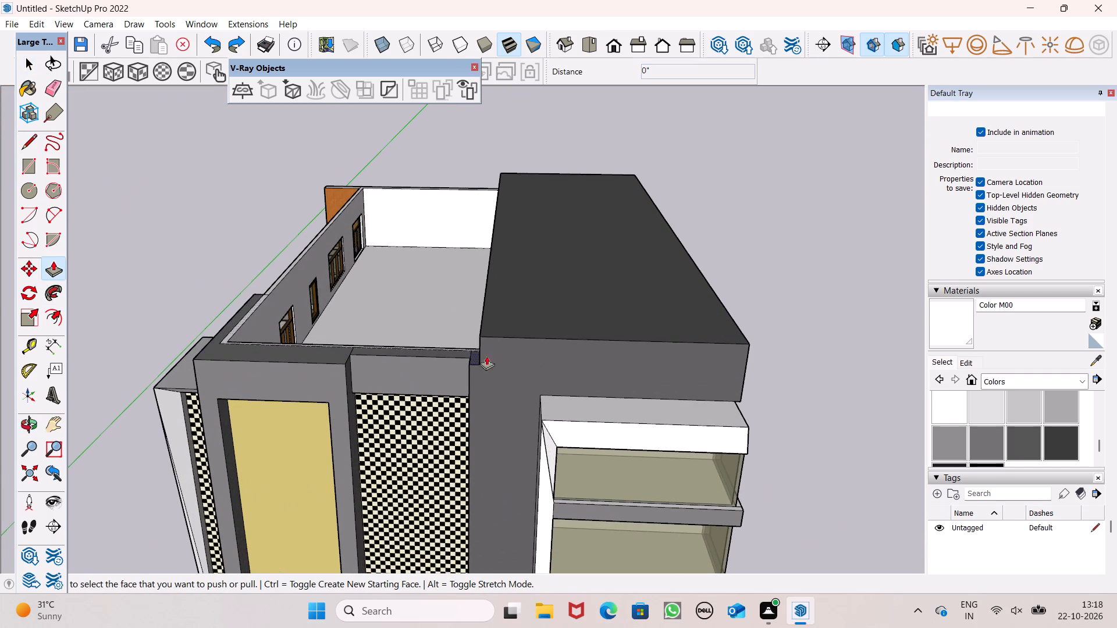
{"action": "middle_click_drag", "start_coordinate": [581, 390], "coordinate": [713, 440]}
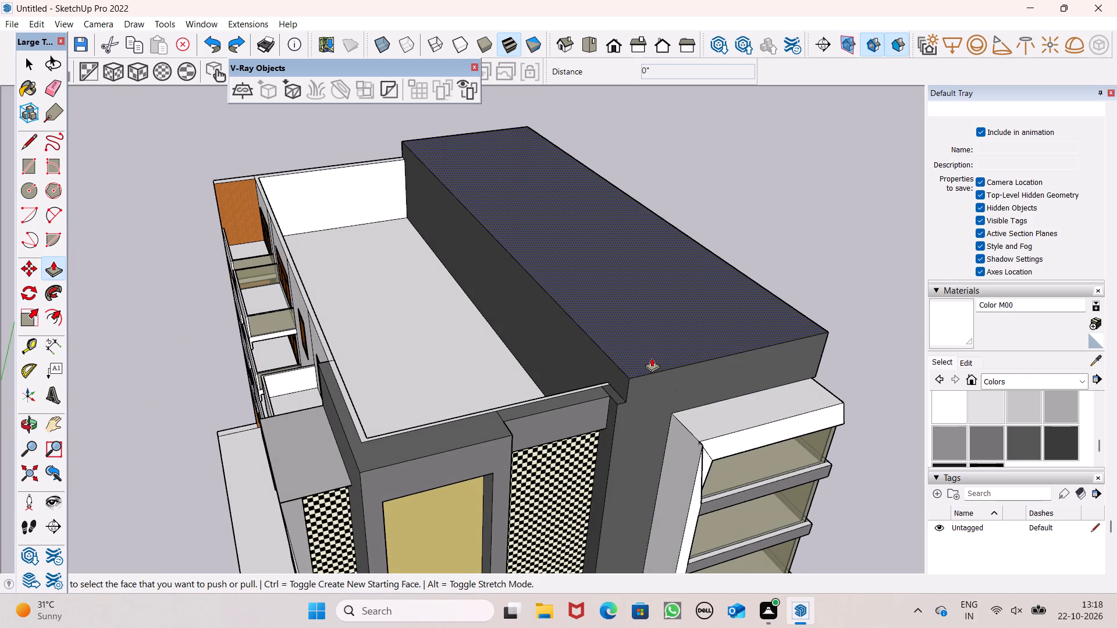
{"action": "left_click_drag", "start_coordinate": [651, 357], "coordinate": [649, 347]}
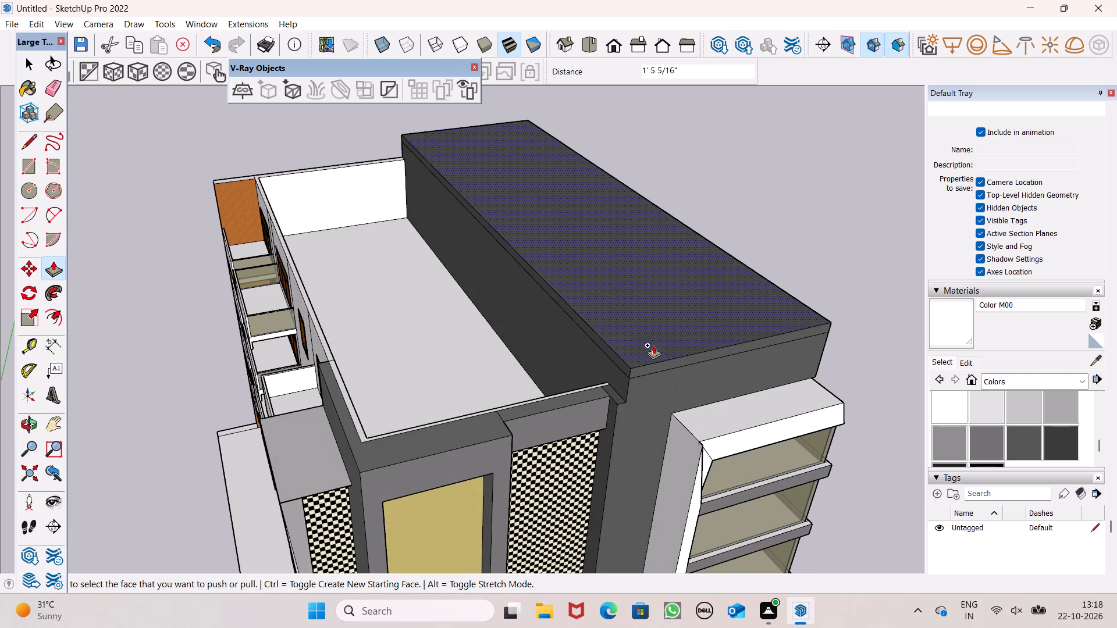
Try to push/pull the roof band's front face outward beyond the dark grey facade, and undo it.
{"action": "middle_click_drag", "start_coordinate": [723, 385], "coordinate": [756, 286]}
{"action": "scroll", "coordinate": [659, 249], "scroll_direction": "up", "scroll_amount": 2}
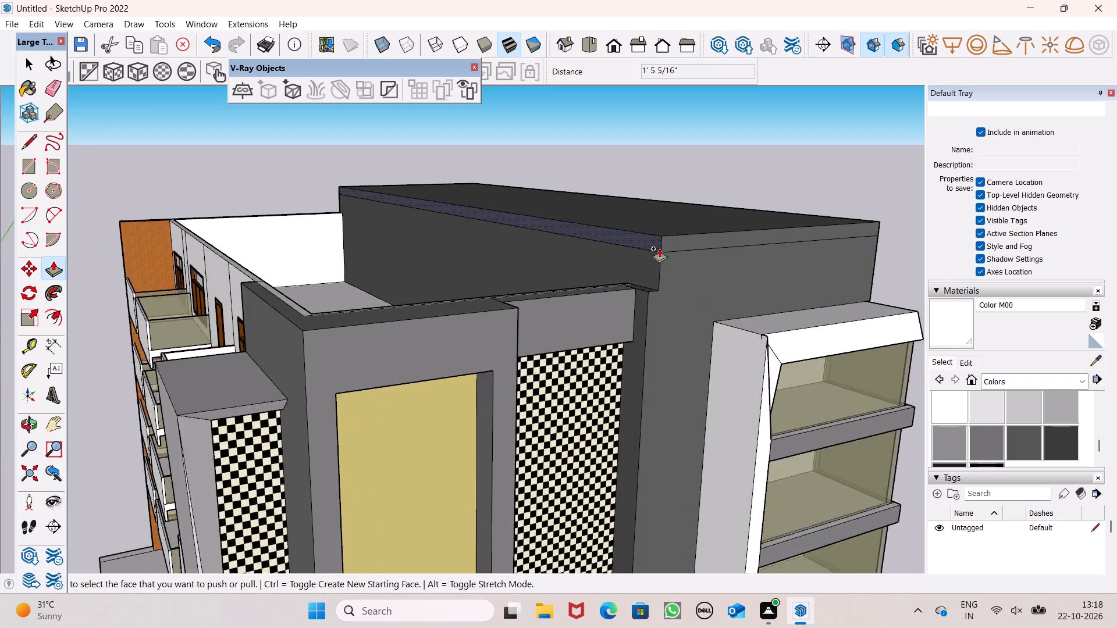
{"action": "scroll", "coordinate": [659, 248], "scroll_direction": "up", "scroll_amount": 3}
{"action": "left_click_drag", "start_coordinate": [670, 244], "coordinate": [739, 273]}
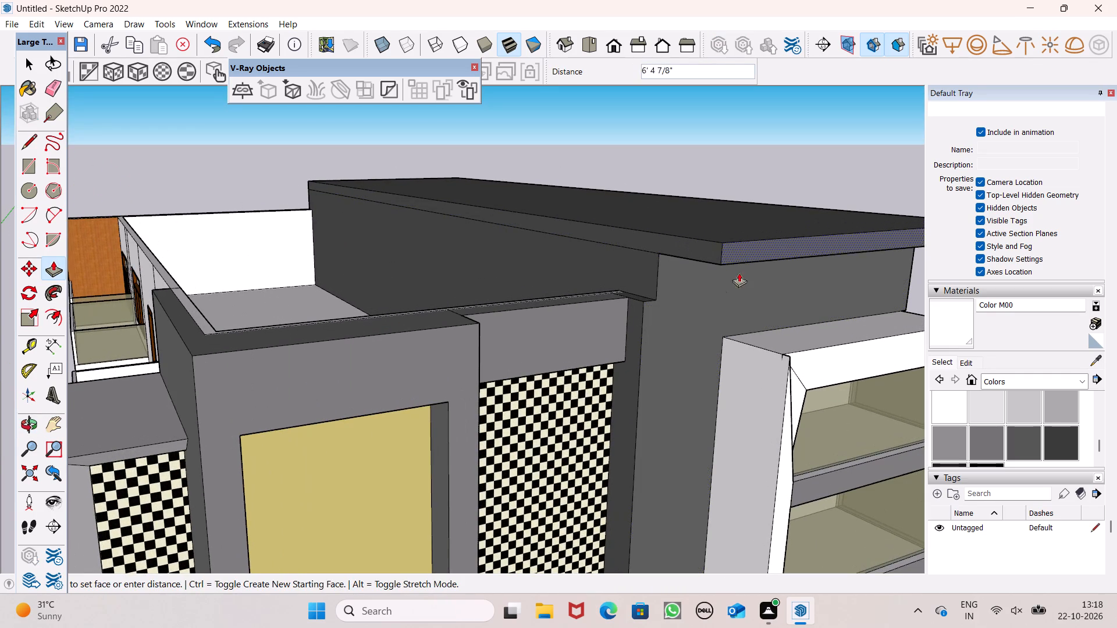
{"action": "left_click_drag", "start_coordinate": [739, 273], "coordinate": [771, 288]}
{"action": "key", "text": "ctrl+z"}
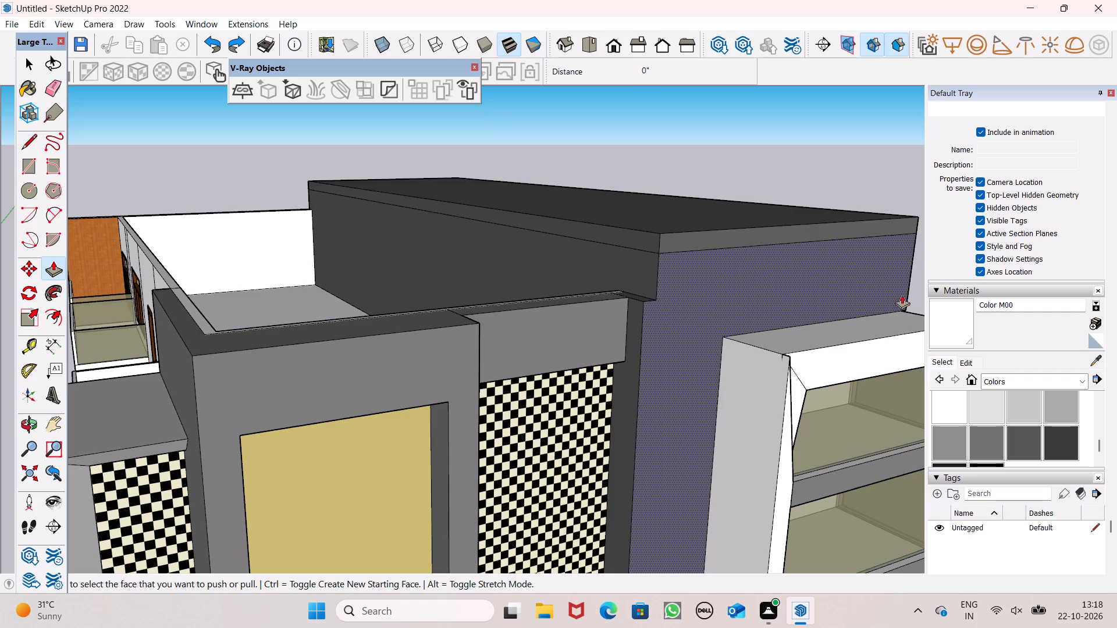
Paint the roof band's top, front face and terrace-facing side with Color M00 white.
{"action": "left_click", "coordinate": [947, 323]}
{"action": "left_click", "coordinate": [650, 226]}
{"action": "scroll", "coordinate": [657, 241], "scroll_direction": "up", "scroll_amount": 4}
{"action": "left_click", "coordinate": [657, 241]}
{"action": "left_click", "coordinate": [678, 241]}
{"action": "scroll", "coordinate": [595, 174], "scroll_direction": "down", "scroll_amount": 6}
{"action": "scroll", "coordinate": [604, 251], "scroll_direction": "up", "scroll_amount": 1}
Paint the roof band's long outer side and rear face with Color M00 white.
{"action": "middle_click_drag", "start_coordinate": [604, 252], "coordinate": [95, 292]}
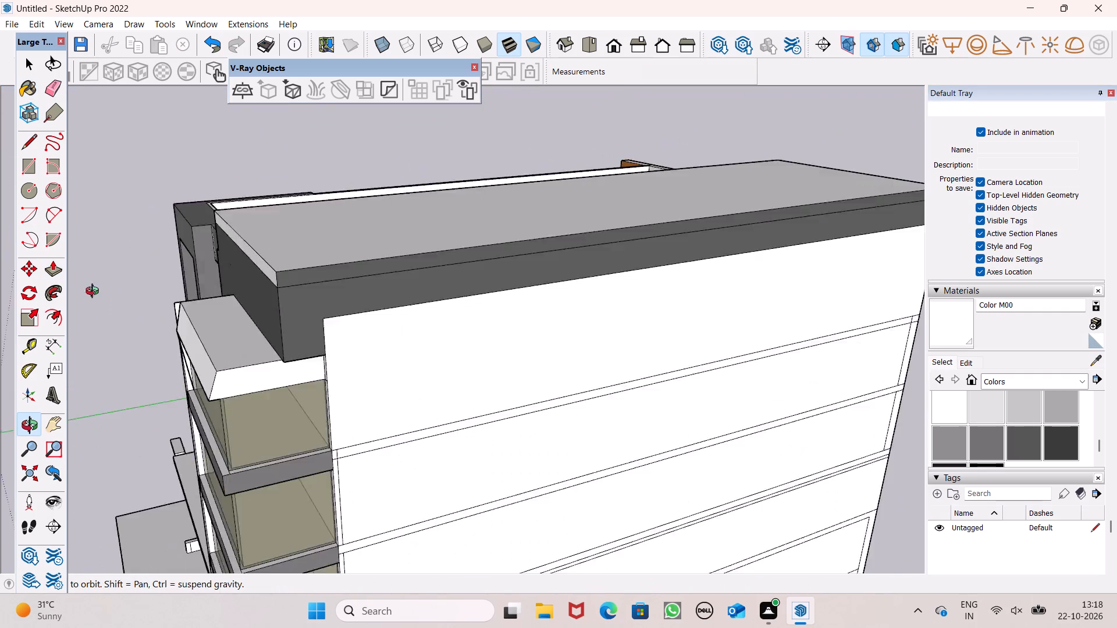
{"action": "middle_click_drag", "start_coordinate": [95, 292], "coordinate": [26, 292]}
{"action": "scroll", "coordinate": [159, 269], "scroll_direction": "up", "scroll_amount": 4}
{"action": "left_click", "coordinate": [211, 252]}
{"action": "scroll", "coordinate": [120, 212], "scroll_direction": "down", "scroll_amount": 12}
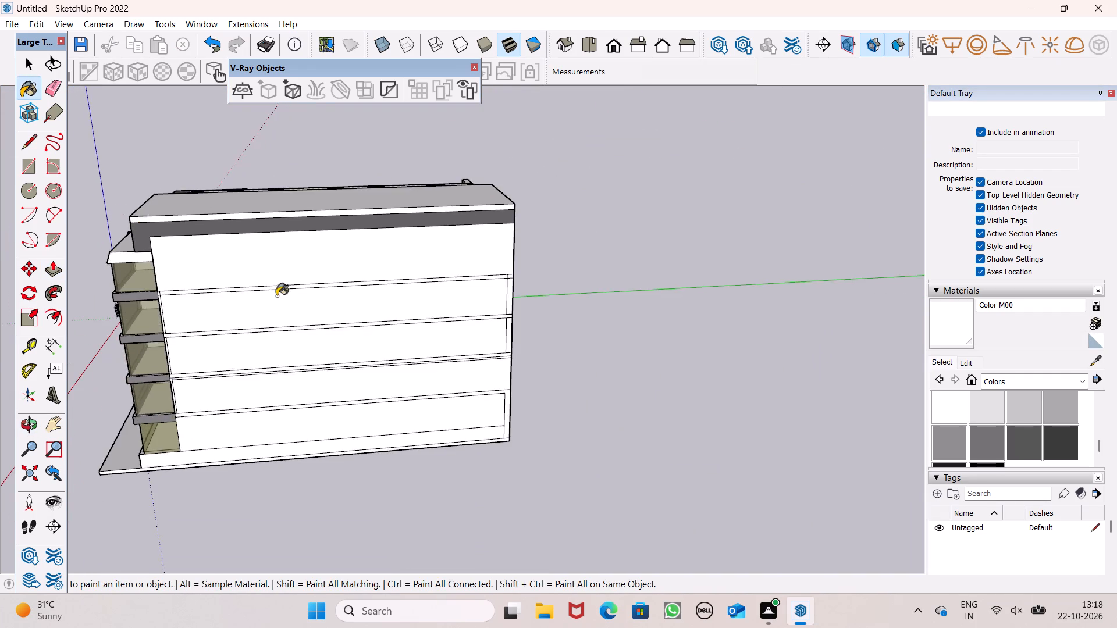
{"action": "middle_click_drag", "start_coordinate": [308, 307], "coordinate": [0, 333]}
{"action": "scroll", "coordinate": [411, 260], "scroll_direction": "up", "scroll_amount": 6}
{"action": "scroll", "coordinate": [396, 195], "scroll_direction": "up", "scroll_amount": 5}
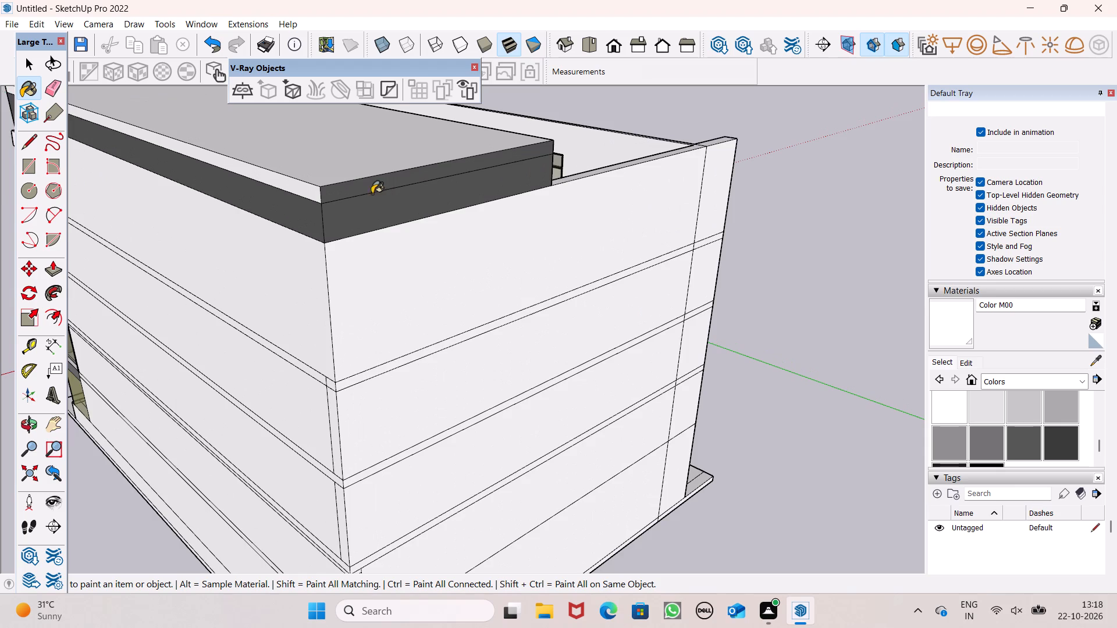
{"action": "left_click", "coordinate": [360, 186]}
Start a Push/Pull on the building's front side.
{"action": "scroll", "coordinate": [369, 191], "scroll_direction": "down", "scroll_amount": 6}
{"action": "middle_click_drag", "start_coordinate": [369, 242], "coordinate": [883, 285]}
{"action": "scroll", "coordinate": [610, 283], "scroll_direction": "down", "scroll_amount": 2}
{"action": "middle_click_drag", "start_coordinate": [520, 322], "coordinate": [826, 295]}
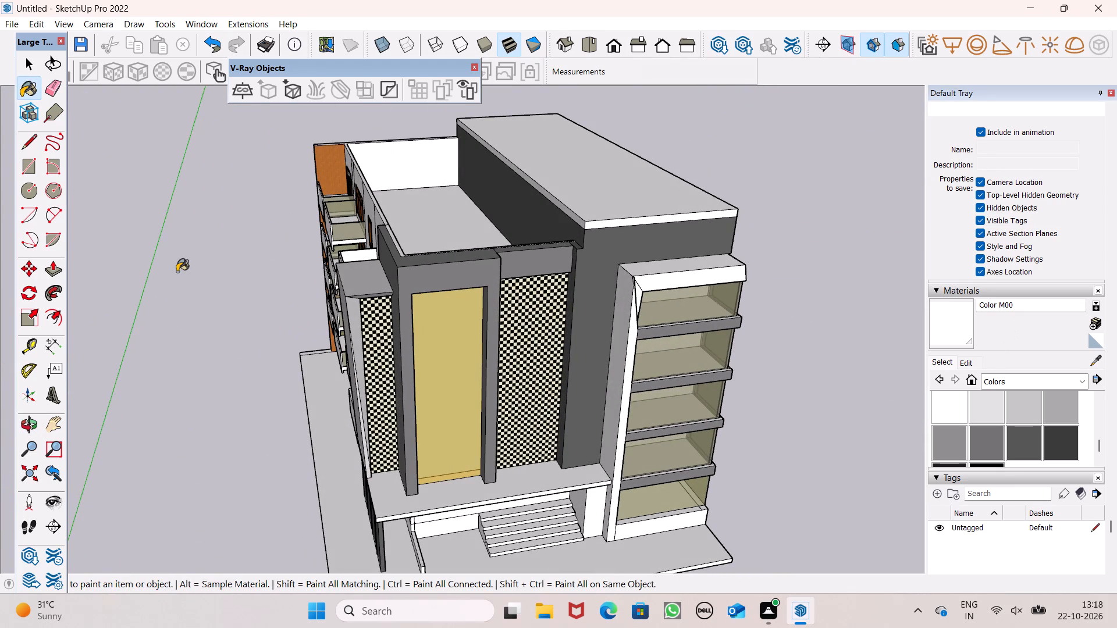
{"action": "left_click", "coordinate": [54, 280]}
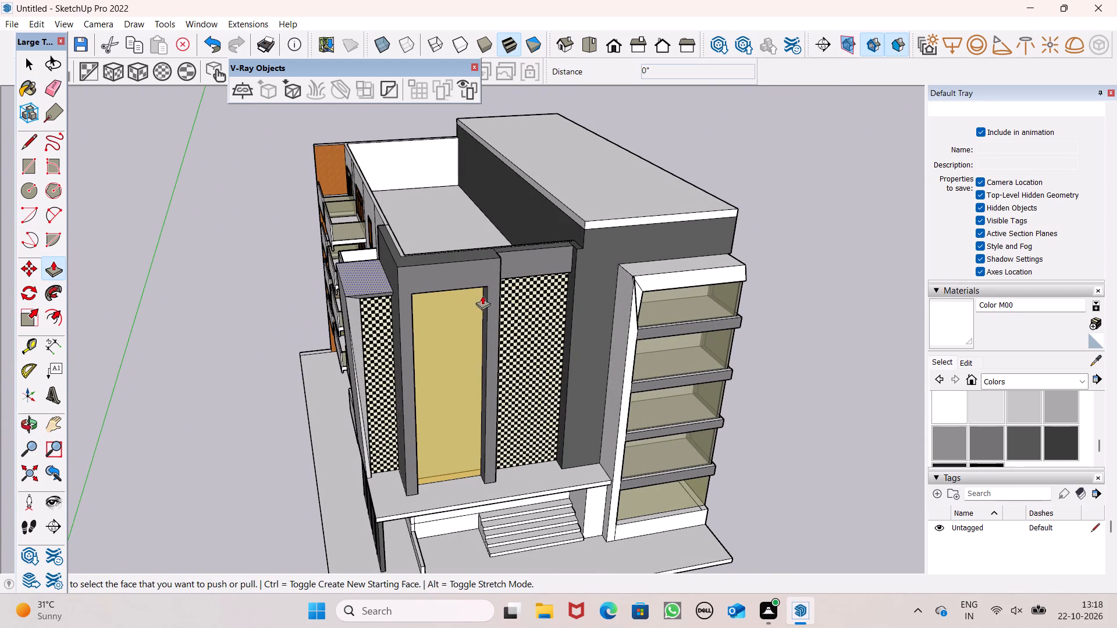
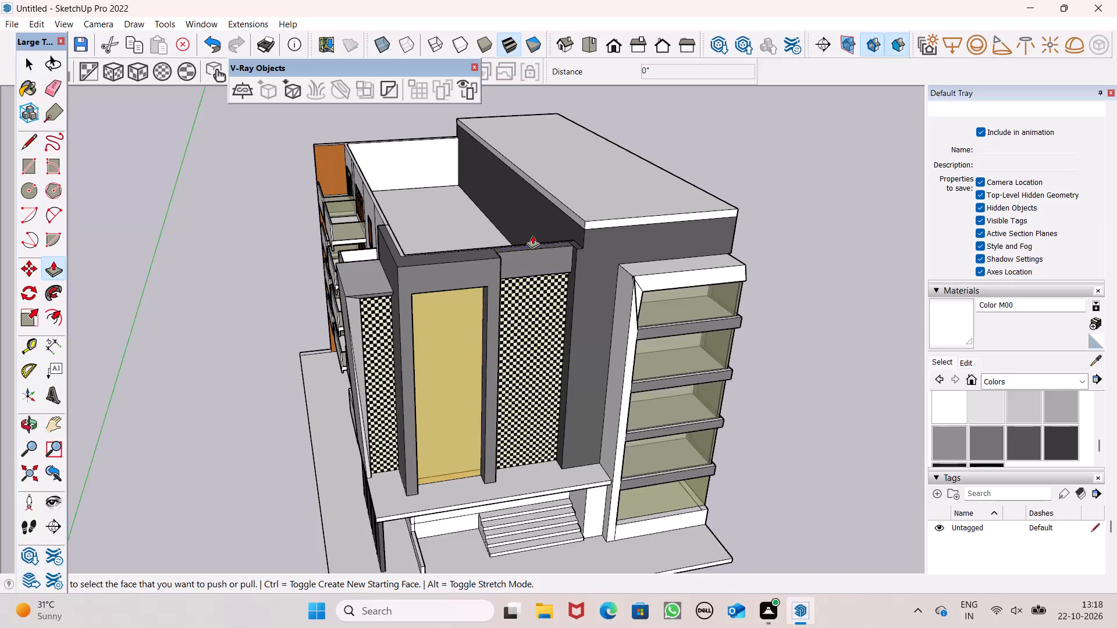
Push/Pull the roof slab's inner side edge and its front edge outward to form overhangs beyond the walls.
{"action": "scroll", "coordinate": [542, 222], "scroll_direction": "up", "scroll_amount": 5}
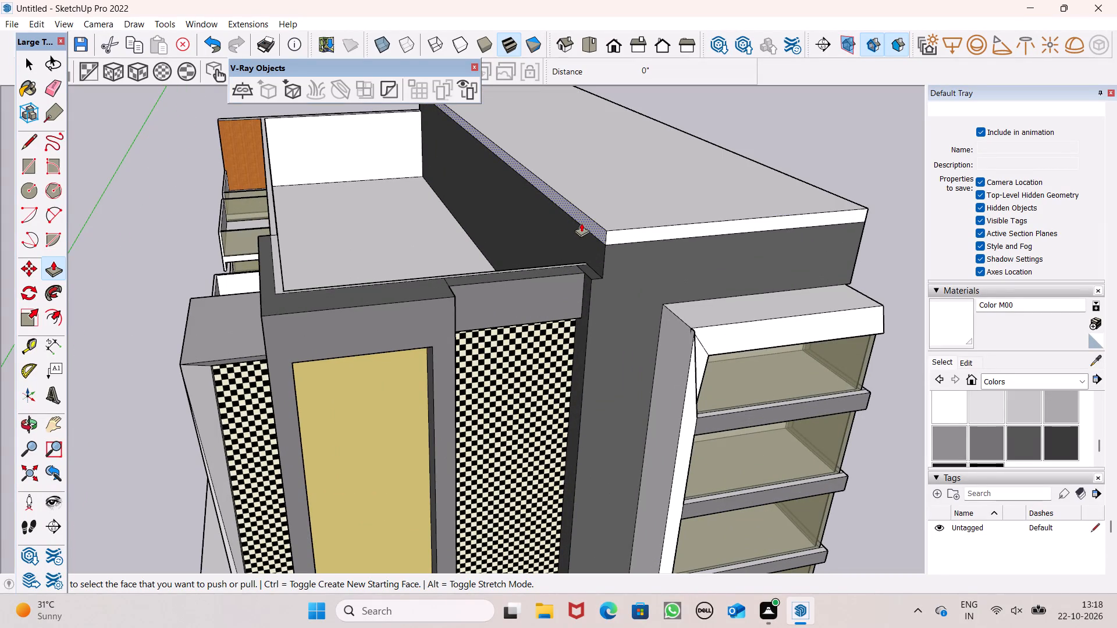
{"action": "left_click_drag", "start_coordinate": [582, 223], "coordinate": [564, 230]}
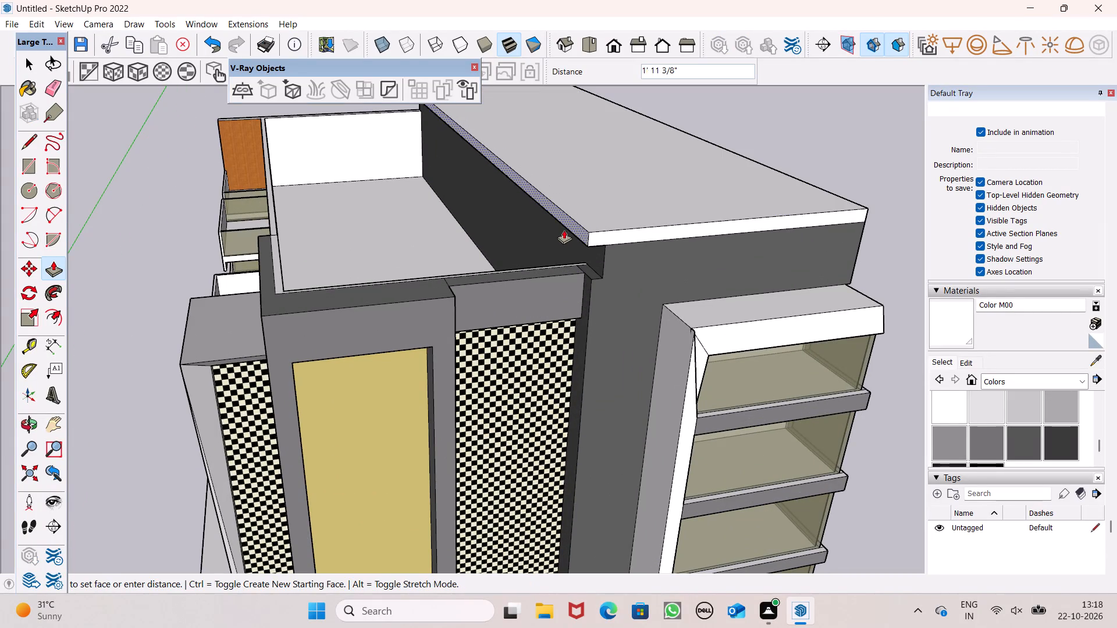
{"action": "left_click_drag", "start_coordinate": [564, 230], "coordinate": [556, 233]}
{"action": "left_click_drag", "start_coordinate": [611, 236], "coordinate": [624, 252]}
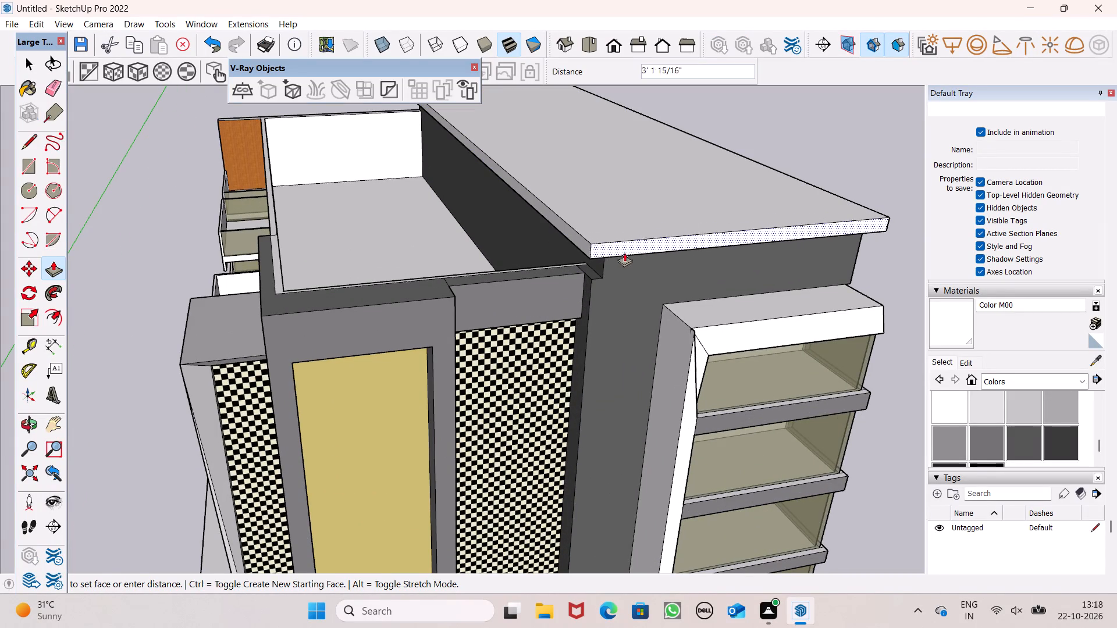
{"action": "left_click_drag", "start_coordinate": [624, 252], "coordinate": [639, 266]}
Push/Pull the roof slab's long outer side edge about 4' 3" outward over the plain side wall.
{"action": "scroll", "coordinate": [598, 248], "scroll_direction": "down", "scroll_amount": 4}
{"action": "middle_click_drag", "start_coordinate": [701, 295], "coordinate": [227, 173]}
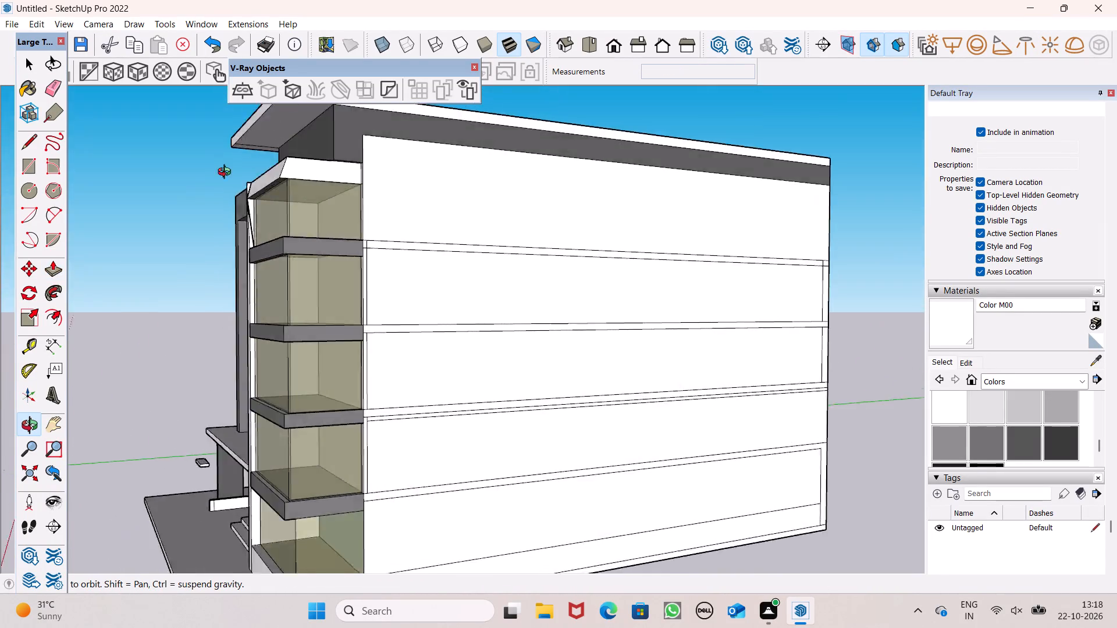
{"action": "middle_click_drag", "start_coordinate": [227, 173], "coordinate": [186, 186]}
{"action": "left_click_drag", "start_coordinate": [275, 138], "coordinate": [283, 138]}
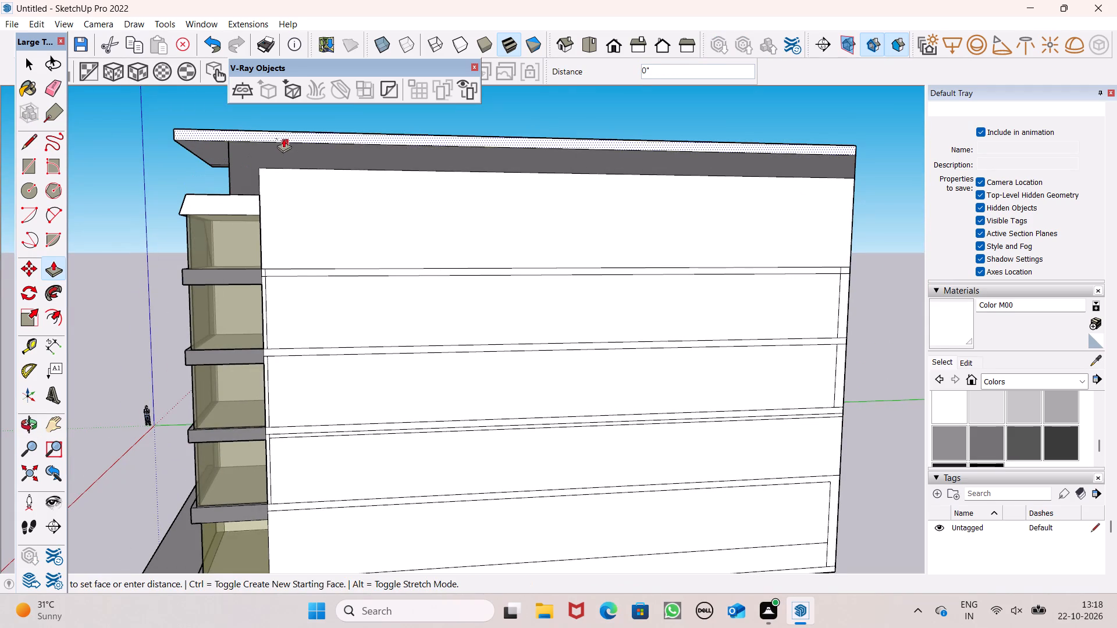
{"action": "left_click_drag", "start_coordinate": [283, 138], "coordinate": [247, 140]}
{"action": "scroll", "coordinate": [314, 156], "scroll_direction": "down", "scroll_amount": 3}
{"action": "middle_click_drag", "start_coordinate": [353, 207], "coordinate": [557, 374]}
{"action": "scroll", "coordinate": [515, 366], "scroll_direction": "up", "scroll_amount": 3}
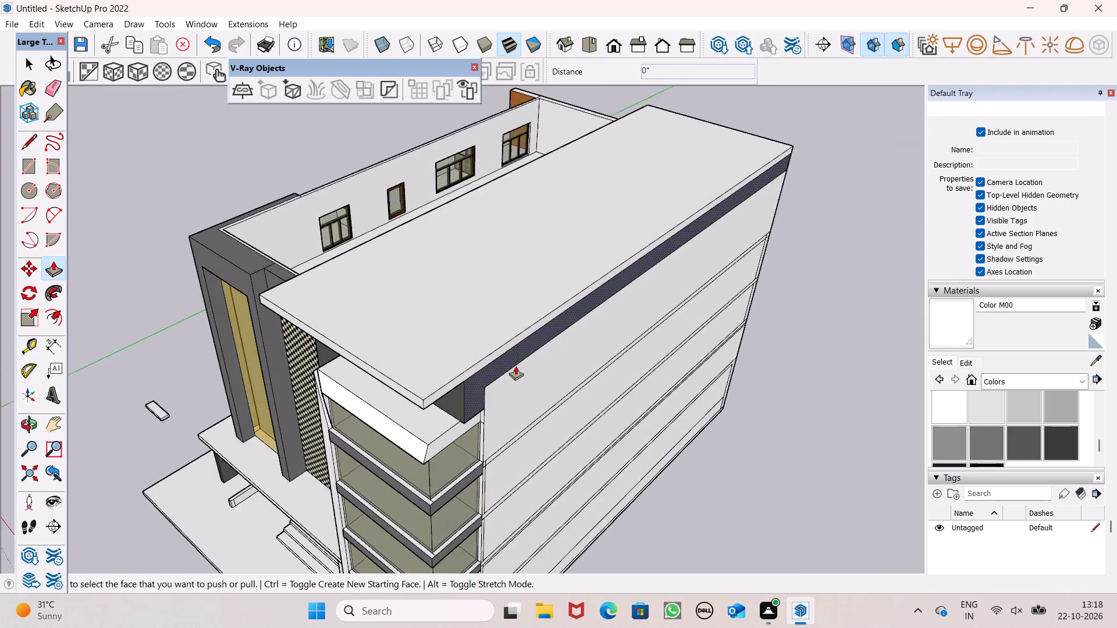
{"action": "scroll", "coordinate": [515, 366], "scroll_direction": "up", "scroll_amount": 2}
{"action": "left_click_drag", "start_coordinate": [469, 366], "coordinate": [502, 394]}
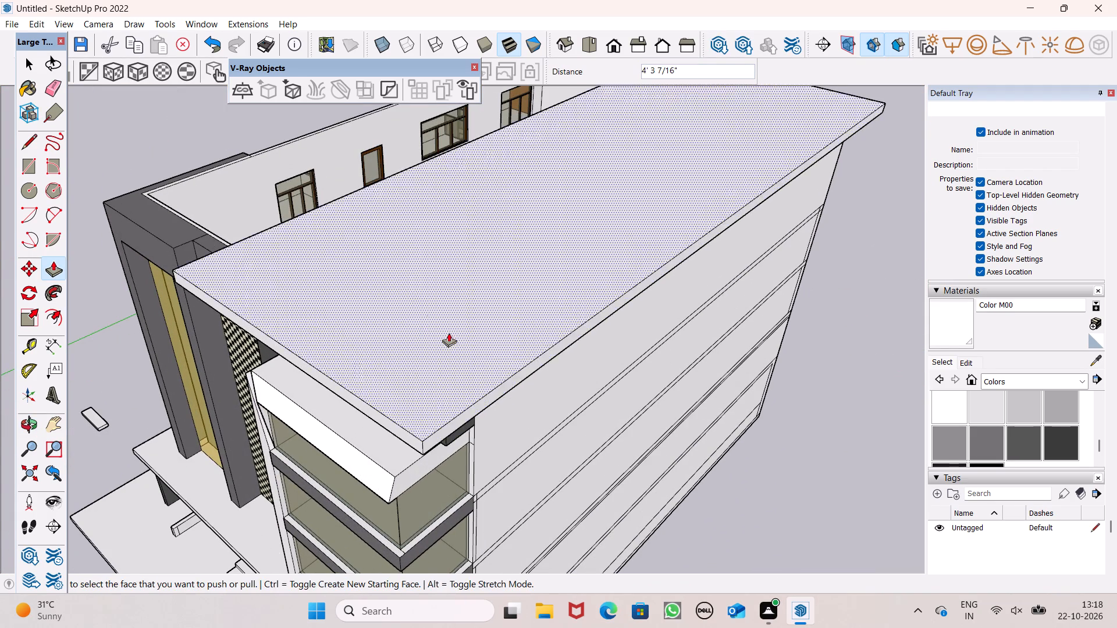
Examine the roof slab's overhangs from the side, rear, underside and front of the building.
{"action": "scroll", "coordinate": [421, 292], "scroll_direction": "down", "scroll_amount": 5}
{"action": "middle_click_drag", "start_coordinate": [508, 338], "coordinate": [0, 219]}
{"action": "scroll", "coordinate": [373, 226], "scroll_direction": "down", "scroll_amount": 2}
{"action": "middle_click_drag", "start_coordinate": [367, 224], "coordinate": [440, 160]}
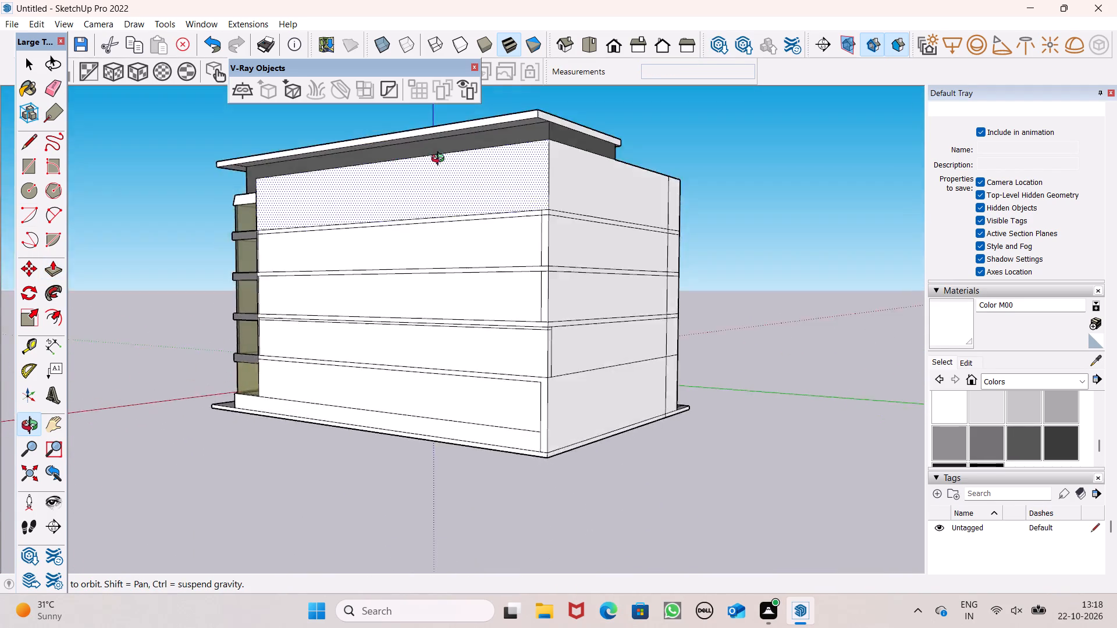
{"action": "middle_click_drag", "start_coordinate": [440, 160], "coordinate": [898, 137]}
{"action": "scroll", "coordinate": [680, 262], "scroll_direction": "down", "scroll_amount": 3}
{"action": "middle_click_drag", "start_coordinate": [607, 282], "coordinate": [677, 205]}
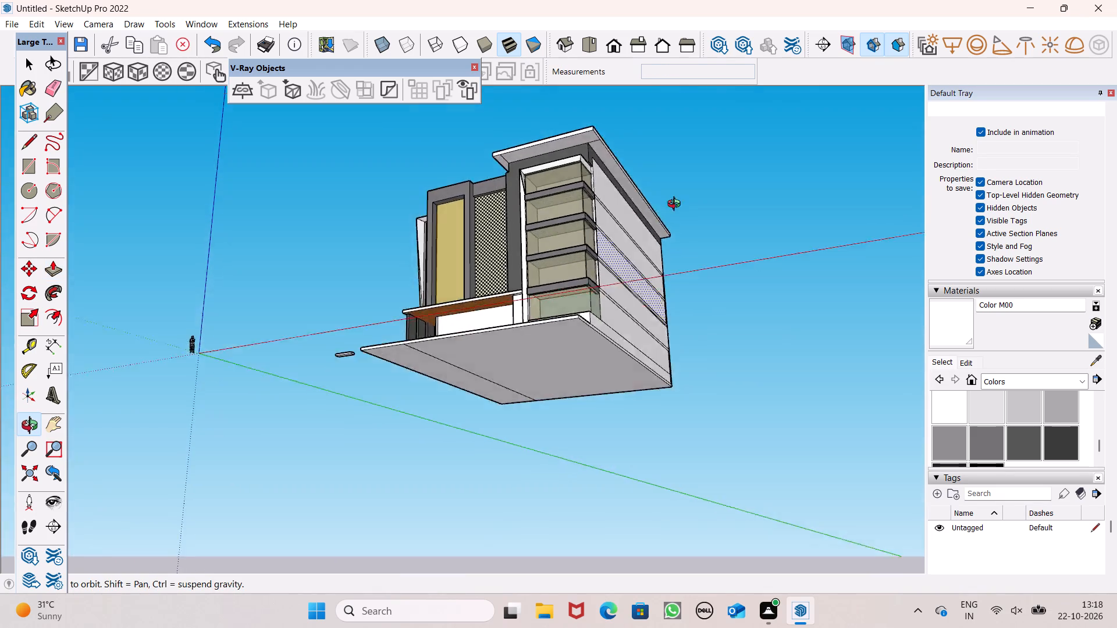
{"action": "middle_click_drag", "start_coordinate": [677, 205], "coordinate": [756, 192]}
{"action": "scroll", "coordinate": [641, 201], "scroll_direction": "up", "scroll_amount": 5}
{"action": "scroll", "coordinate": [482, 129], "scroll_direction": "up", "scroll_amount": 6}
{"action": "middle_click_drag", "start_coordinate": [586, 159], "coordinate": [667, 180]}
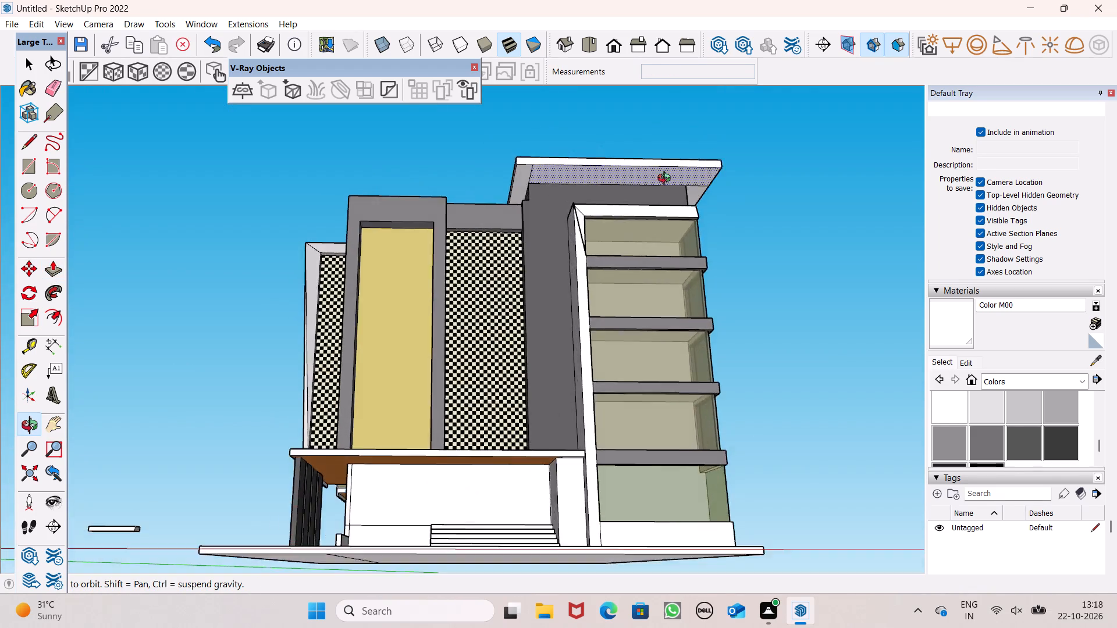
{"action": "middle_click_drag", "start_coordinate": [667, 180], "coordinate": [730, 312]}
{"action": "middle_click_drag", "start_coordinate": [622, 280], "coordinate": [603, 284]}
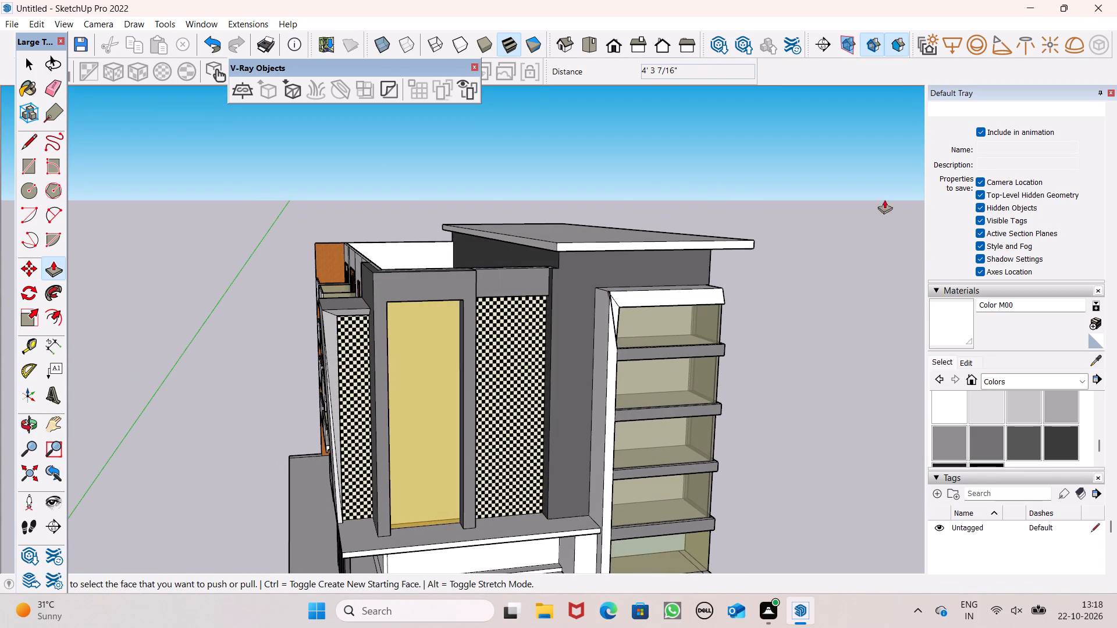
Delete the two leftover seam edges on the underside of the roof overhang at its front corners.
{"action": "key", "text": "space"}
{"action": "scroll", "coordinate": [661, 224], "scroll_direction": "up", "scroll_amount": 1}
{"action": "middle_click_drag", "start_coordinate": [648, 178], "coordinate": [531, 71]}
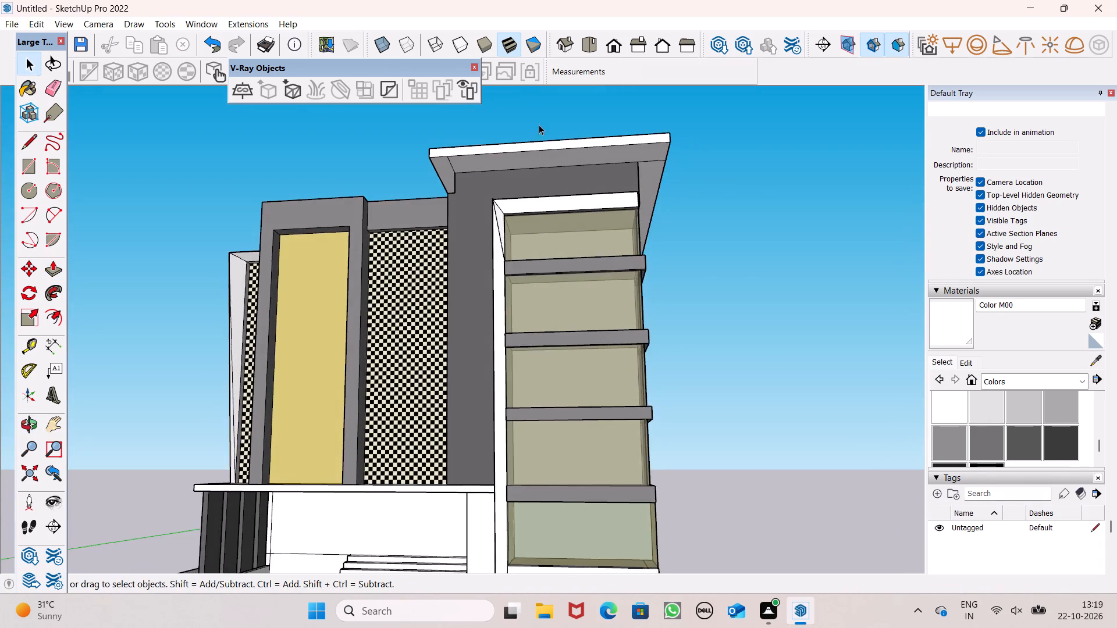
{"action": "scroll", "coordinate": [534, 159], "scroll_direction": "up", "scroll_amount": 6}
{"action": "left_click", "coordinate": [386, 176]}
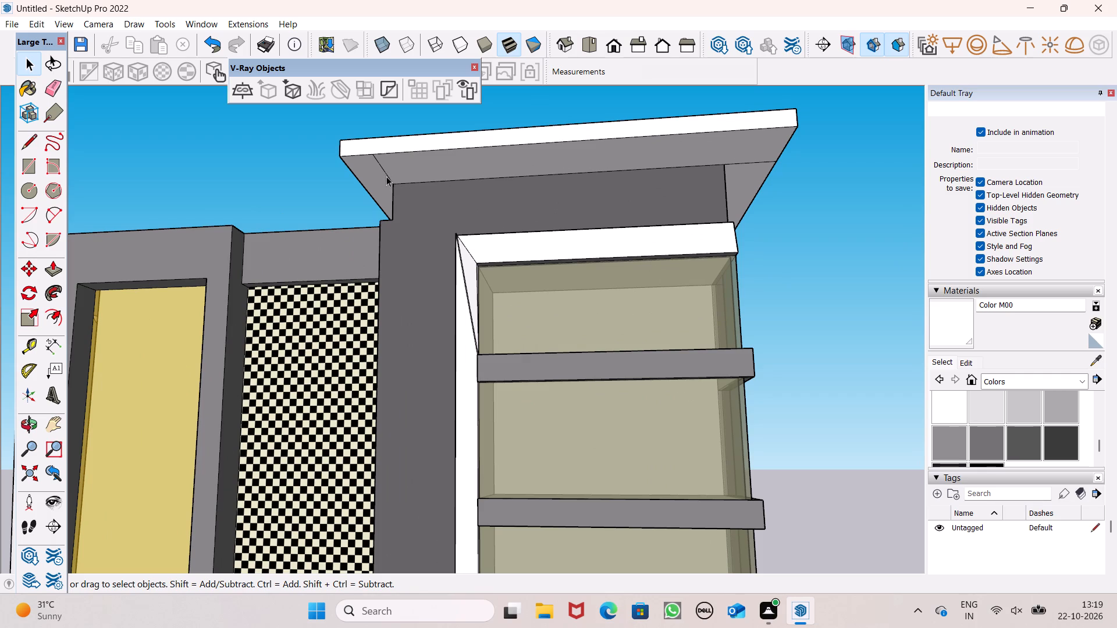
{"action": "key", "text": "Delete"}
{"action": "middle_click_drag", "start_coordinate": [560, 163], "coordinate": [533, 129]}
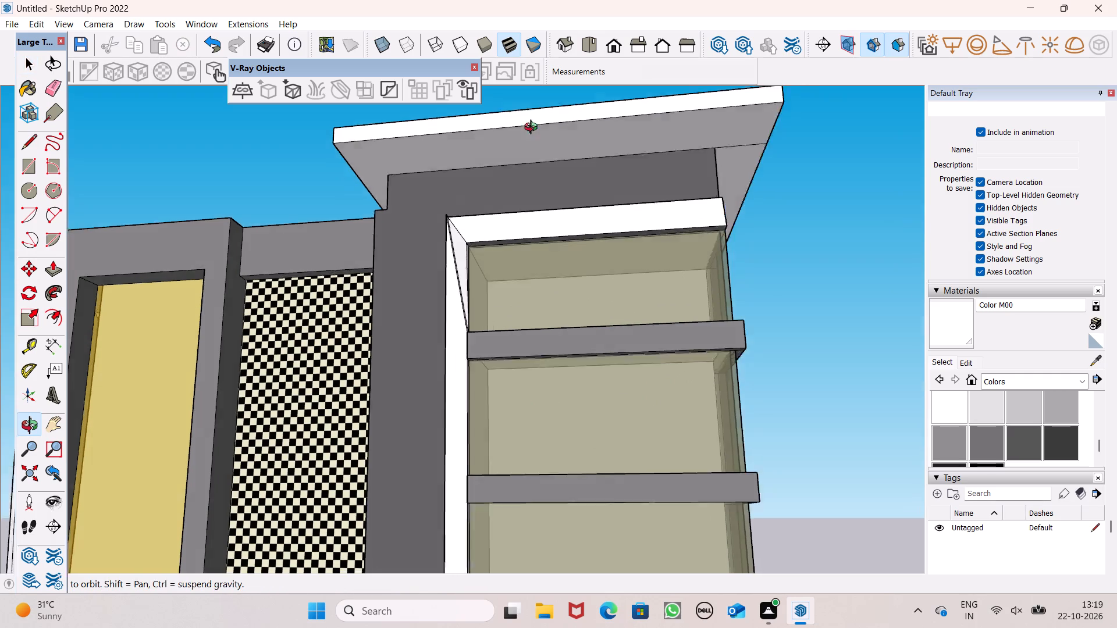
{"action": "middle_click_drag", "start_coordinate": [533, 129], "coordinate": [490, 109]}
{"action": "scroll", "coordinate": [613, 123], "scroll_direction": "up", "scroll_amount": 4}
{"action": "scroll", "coordinate": [671, 145], "scroll_direction": "down", "scroll_amount": 6}
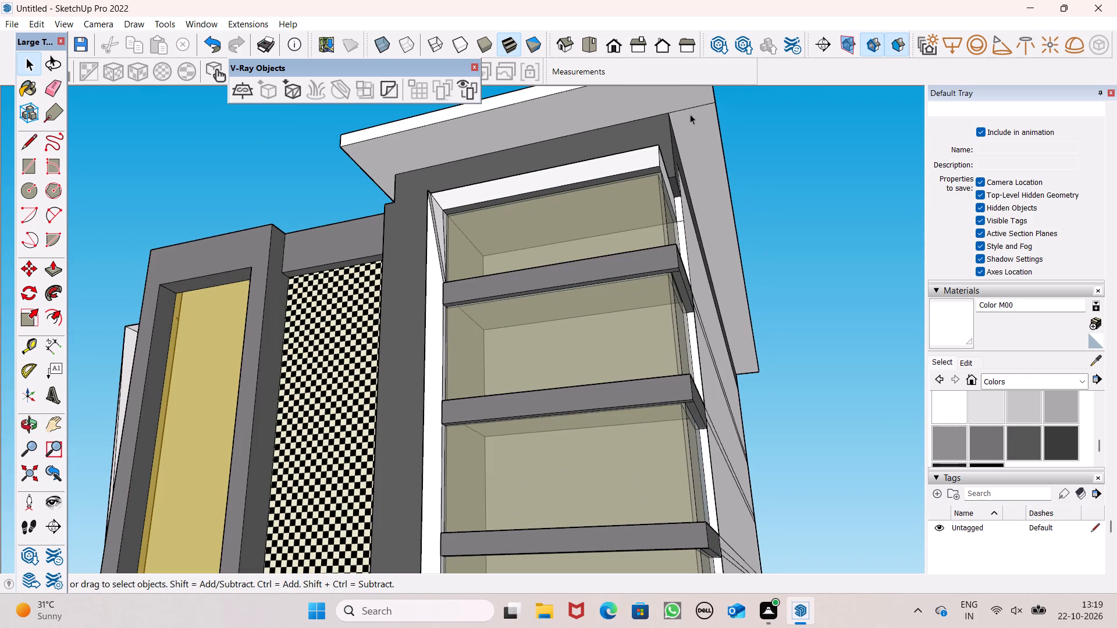
{"action": "left_click", "coordinate": [685, 108]}
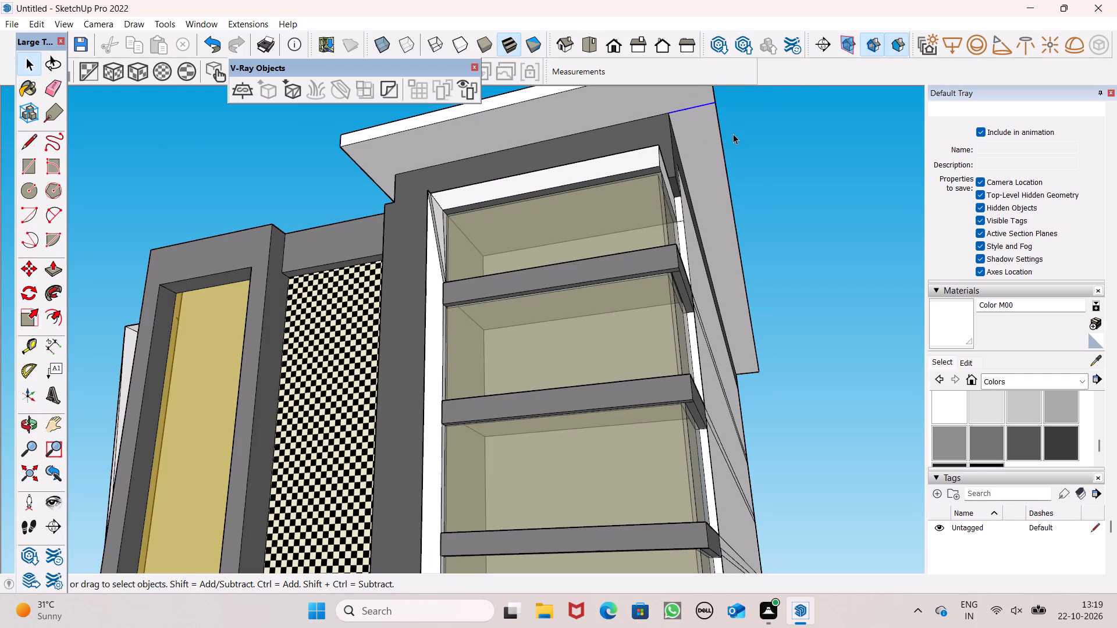
{"action": "key", "text": "Delete"}
Scale the roof slab's front fascia face to a smaller height from its bottom edge, making the overhang's underside slope.
{"action": "scroll", "coordinate": [736, 140], "scroll_direction": "down", "scroll_amount": 4}
{"action": "scroll", "coordinate": [556, 102], "scroll_direction": "up", "scroll_amount": 3}
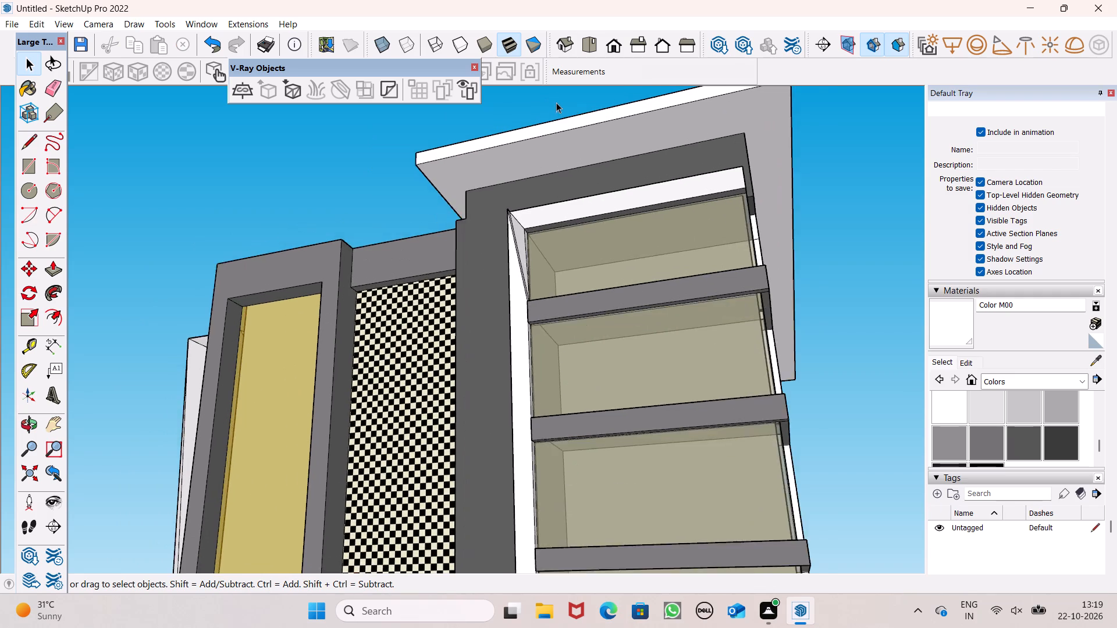
{"action": "scroll", "coordinate": [557, 122], "scroll_direction": "up", "scroll_amount": 1}
{"action": "middle_click_drag", "start_coordinate": [563, 133], "coordinate": [675, 163]}
{"action": "double_click", "coordinate": [648, 193]}
{"action": "scroll", "coordinate": [655, 190], "scroll_direction": "up", "scroll_amount": 3}
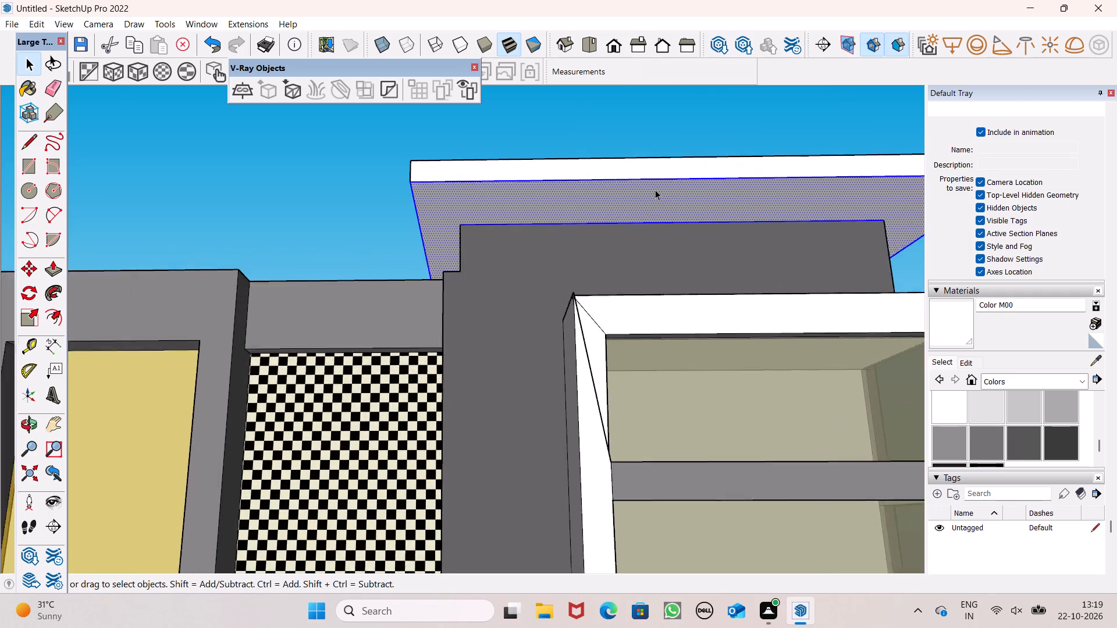
{"action": "scroll", "coordinate": [655, 190], "scroll_direction": "up", "scroll_amount": 3}
{"action": "left_click", "coordinate": [501, 123]}
{"action": "double_click", "coordinate": [520, 191]}
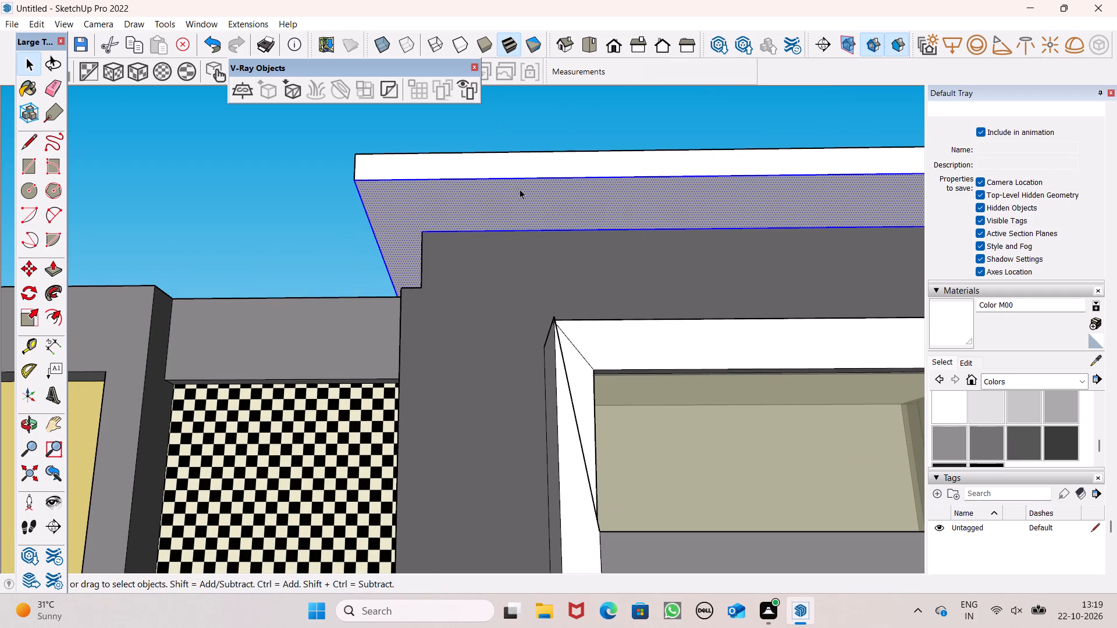
{"action": "left_click", "coordinate": [553, 128]}
{"action": "double_click", "coordinate": [563, 166]}
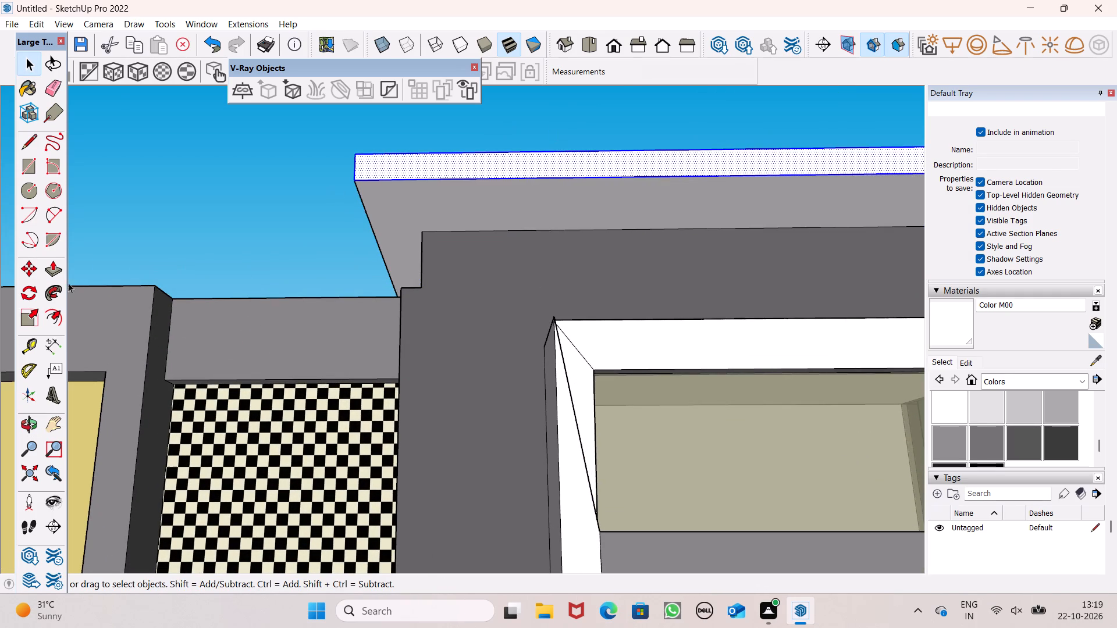
{"action": "left_click", "coordinate": [56, 266]}
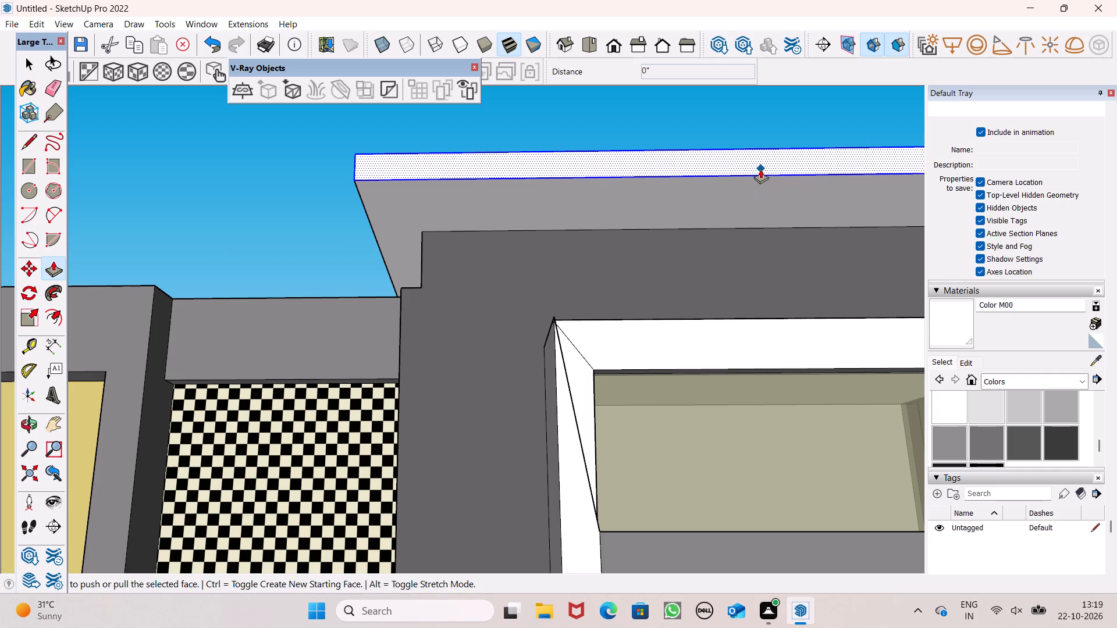
{"action": "left_click_drag", "start_coordinate": [33, 321], "coordinate": [38, 317]}
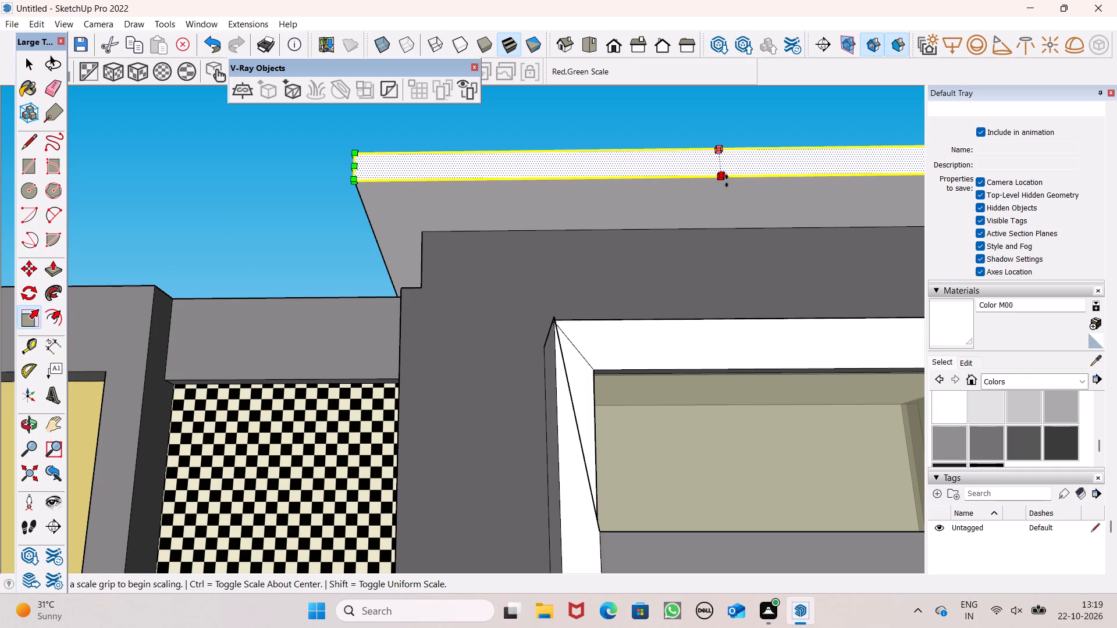
{"action": "left_click_drag", "start_coordinate": [727, 179], "coordinate": [726, 166]}
{"action": "scroll", "coordinate": [521, 110], "scroll_direction": "down", "scroll_amount": 2}
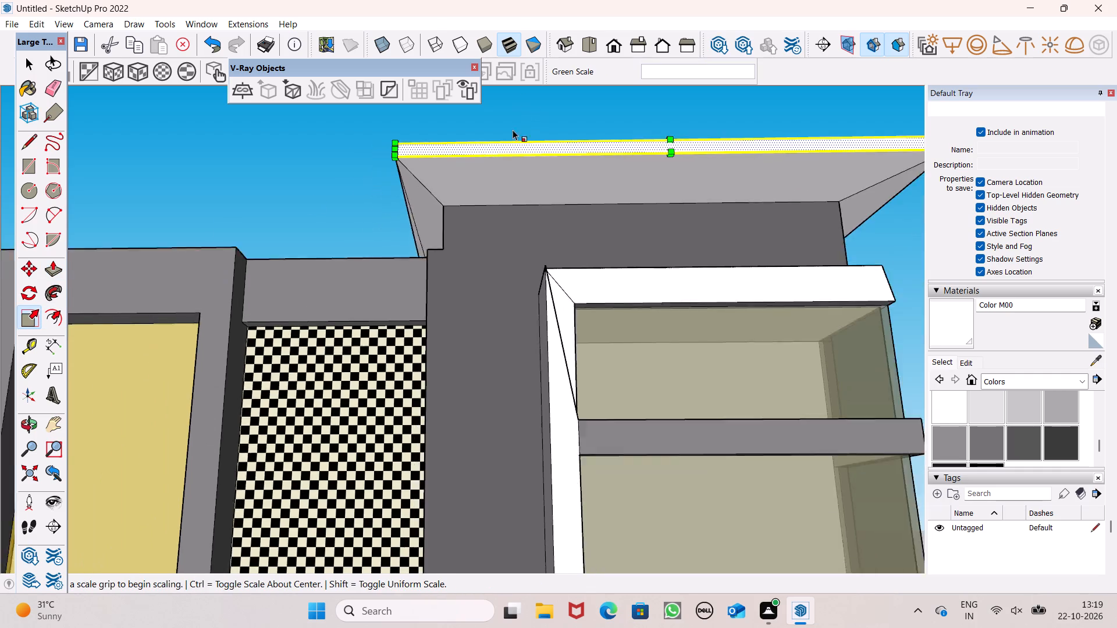
{"action": "scroll", "coordinate": [513, 130], "scroll_direction": "down", "scroll_amount": 3}
{"action": "key", "text": "space"}
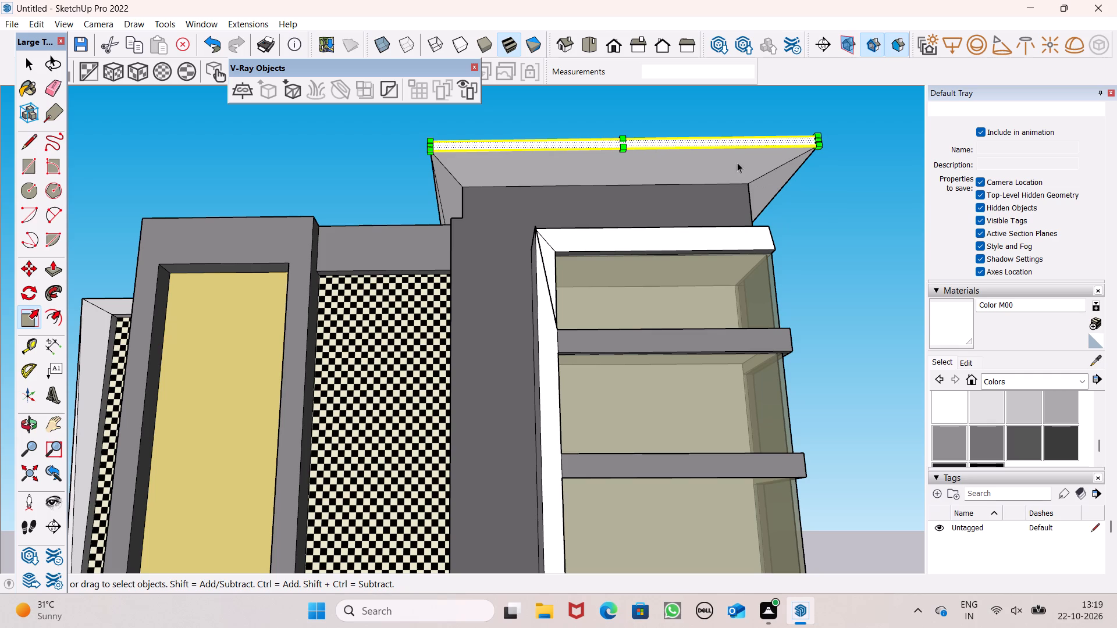
{"action": "left_click", "coordinate": [823, 212]}
Examine the tapered roof slab and the whole building from the side, front, above and the balcony facade.
{"action": "scroll", "coordinate": [744, 204], "scroll_direction": "down", "scroll_amount": 3}
{"action": "middle_click_drag", "start_coordinate": [721, 211], "coordinate": [468, 226]}
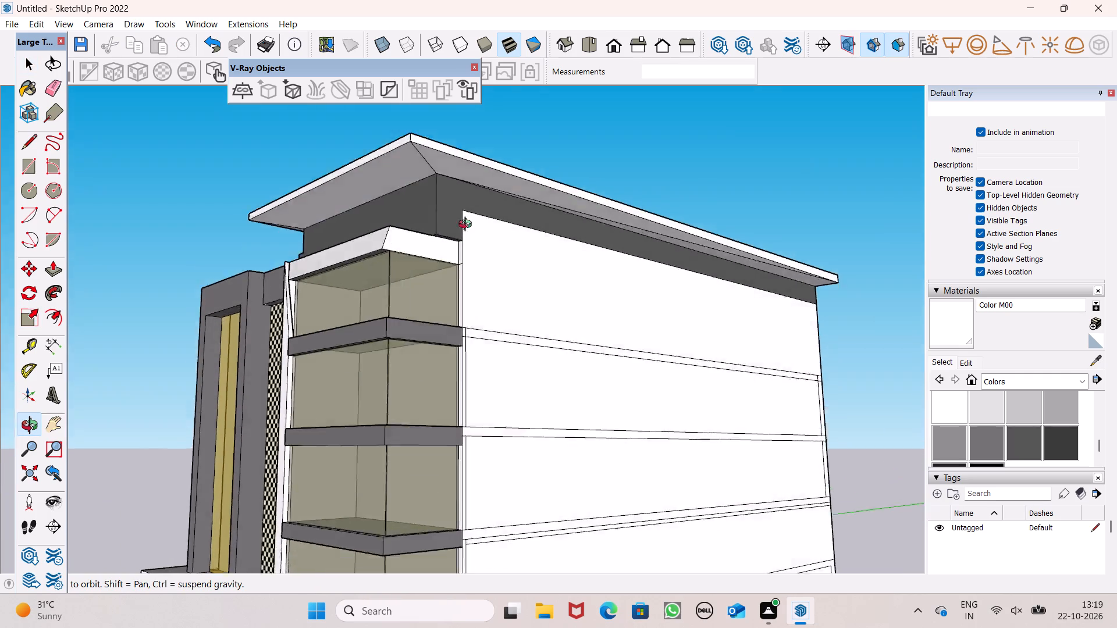
{"action": "middle_click_drag", "start_coordinate": [468, 226], "coordinate": [778, 254]}
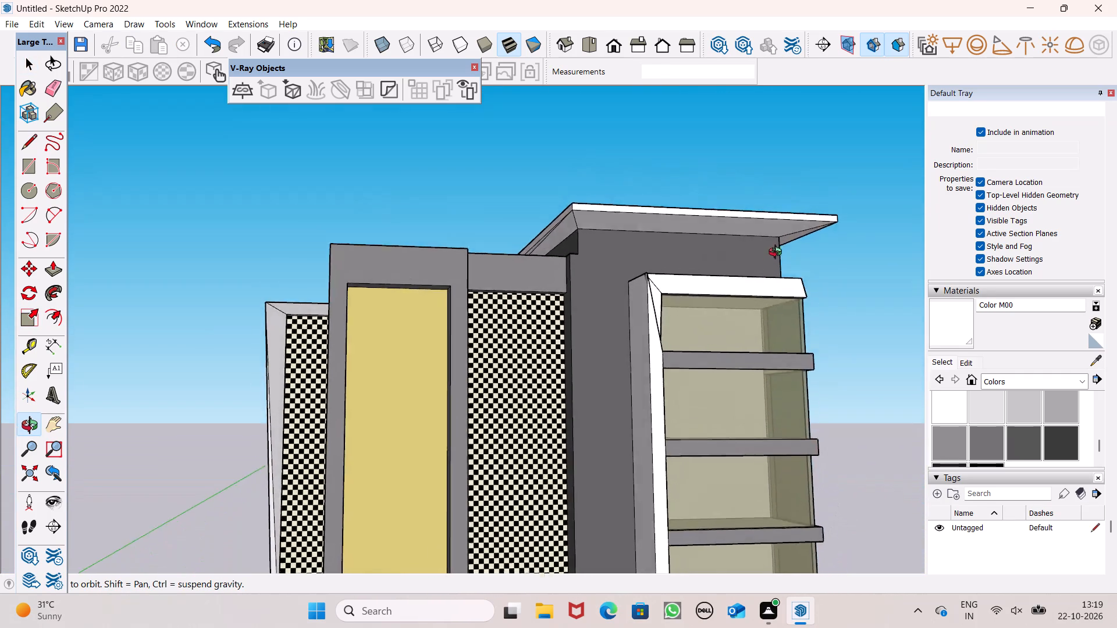
{"action": "middle_click_drag", "start_coordinate": [778, 254], "coordinate": [827, 392]}
{"action": "middle_click_drag", "start_coordinate": [706, 340], "coordinate": [599, 194]}
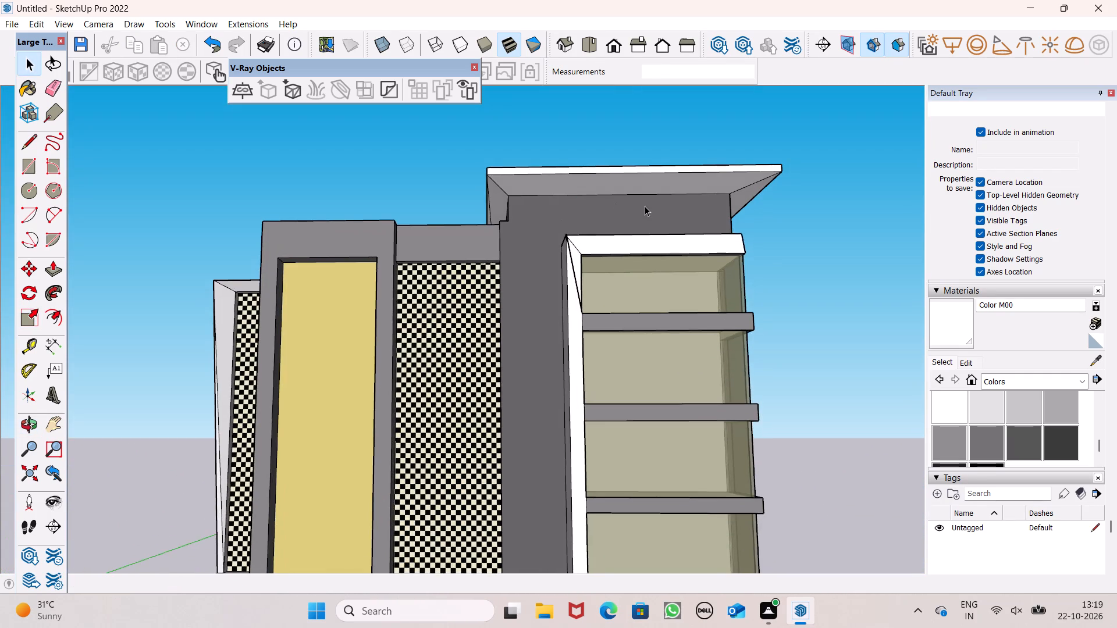
{"action": "scroll", "coordinate": [645, 206], "scroll_direction": "down", "scroll_amount": 7}
{"action": "middle_click_drag", "start_coordinate": [592, 215], "coordinate": [646, 322]}
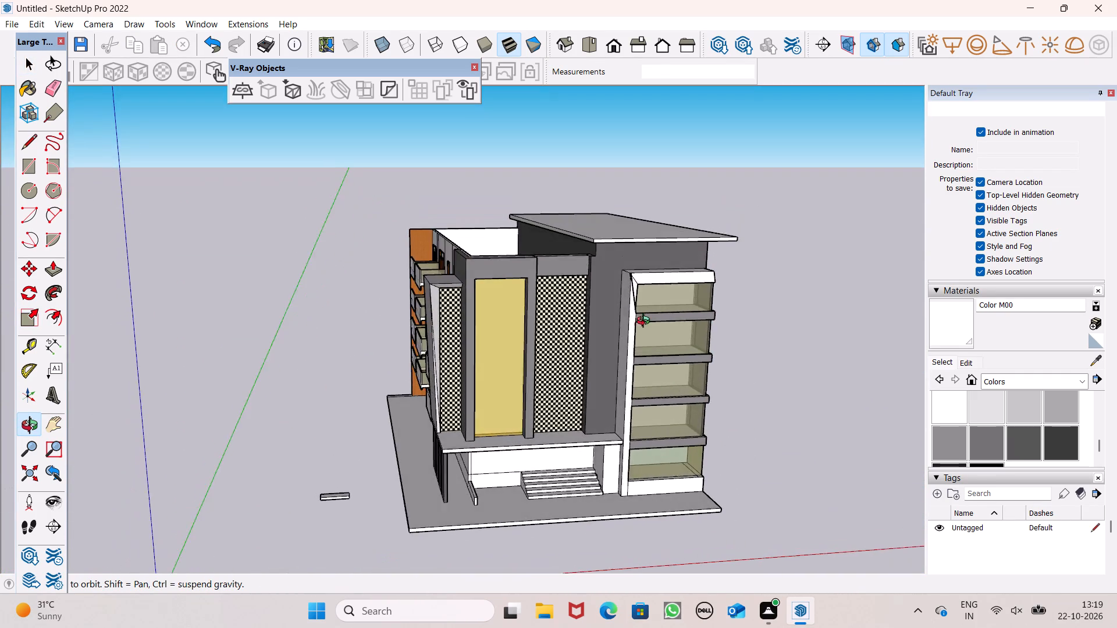
{"action": "middle_click_drag", "start_coordinate": [646, 322], "coordinate": [804, 446]}
{"action": "scroll", "coordinate": [668, 395], "scroll_direction": "down", "scroll_amount": 3}
{"action": "middle_click_drag", "start_coordinate": [509, 354], "coordinate": [753, 455]}
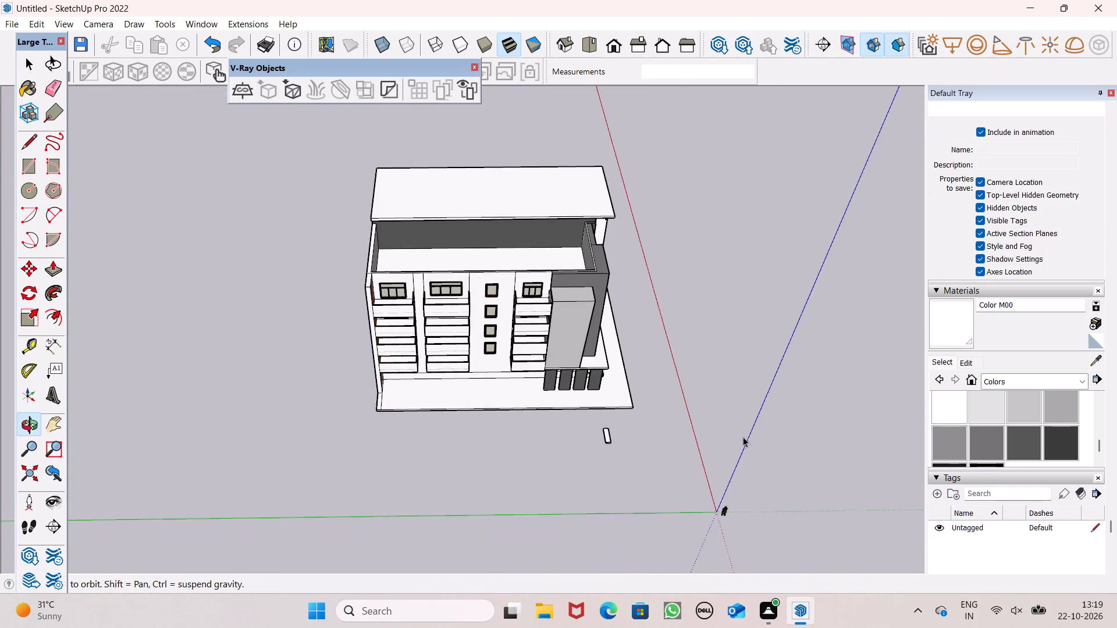
{"action": "scroll", "coordinate": [599, 378], "scroll_direction": "down", "scroll_amount": 3}
{"action": "middle_click_drag", "start_coordinate": [586, 401], "coordinate": [786, 497]}
{"action": "scroll", "coordinate": [667, 411], "scroll_direction": "down", "scroll_amount": 2}
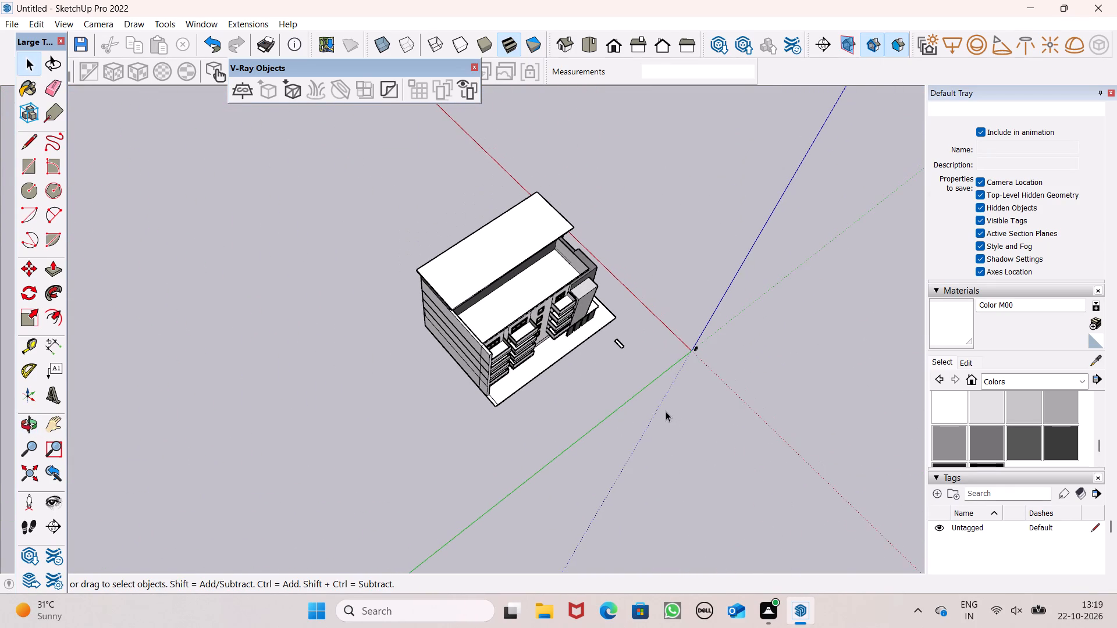
{"action": "middle_click_drag", "start_coordinate": [665, 412], "coordinate": [400, 210]}
{"action": "scroll", "coordinate": [417, 228], "scroll_direction": "up", "scroll_amount": 1}
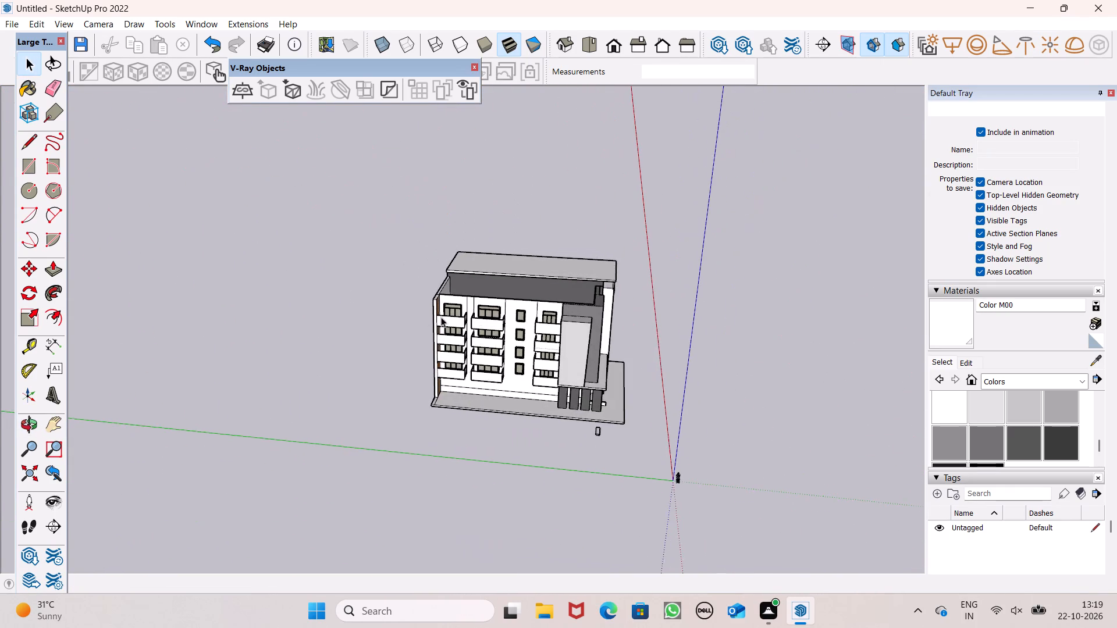
{"action": "scroll", "coordinate": [450, 319], "scroll_direction": "up", "scroll_amount": 5}
{"action": "middle_click_drag", "start_coordinate": [486, 366], "coordinate": [285, 338]}
{"action": "scroll", "coordinate": [468, 318], "scroll_direction": "up", "scroll_amount": 6}
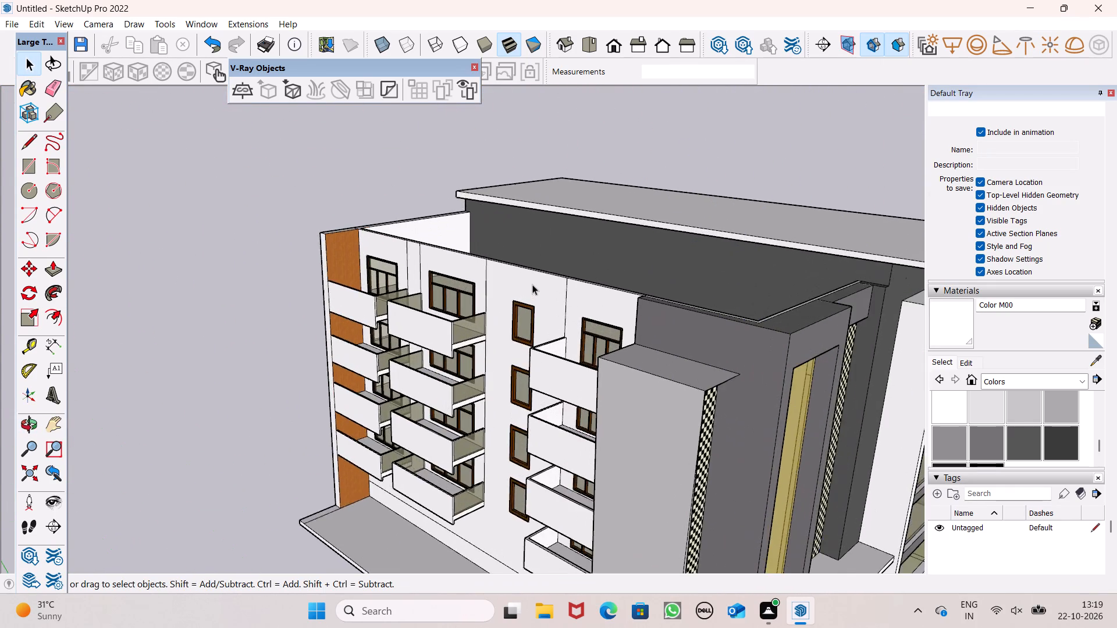
{"action": "scroll", "coordinate": [532, 284], "scroll_direction": "down", "scroll_amount": 4}
{"action": "middle_click_drag", "start_coordinate": [532, 284], "coordinate": [842, 199]}
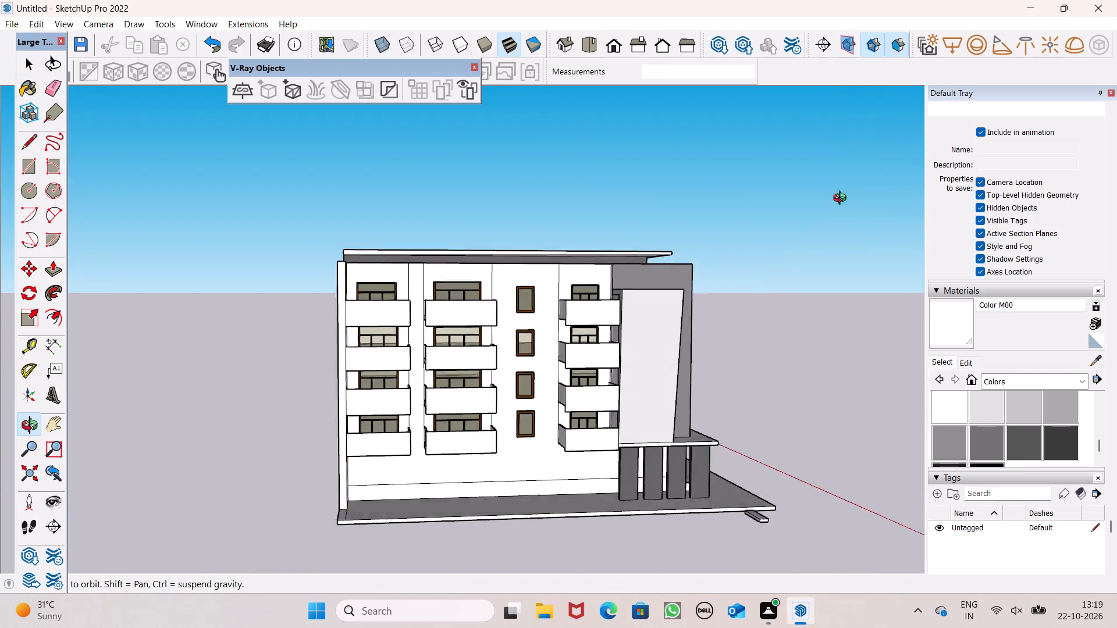
{"action": "middle_click_drag", "start_coordinate": [842, 199], "coordinate": [870, 192]}
Erase the vertical seam lines on the top storey's front wall beside the three balcony columns.
{"action": "scroll", "coordinate": [422, 261], "scroll_direction": "up", "scroll_amount": 6}
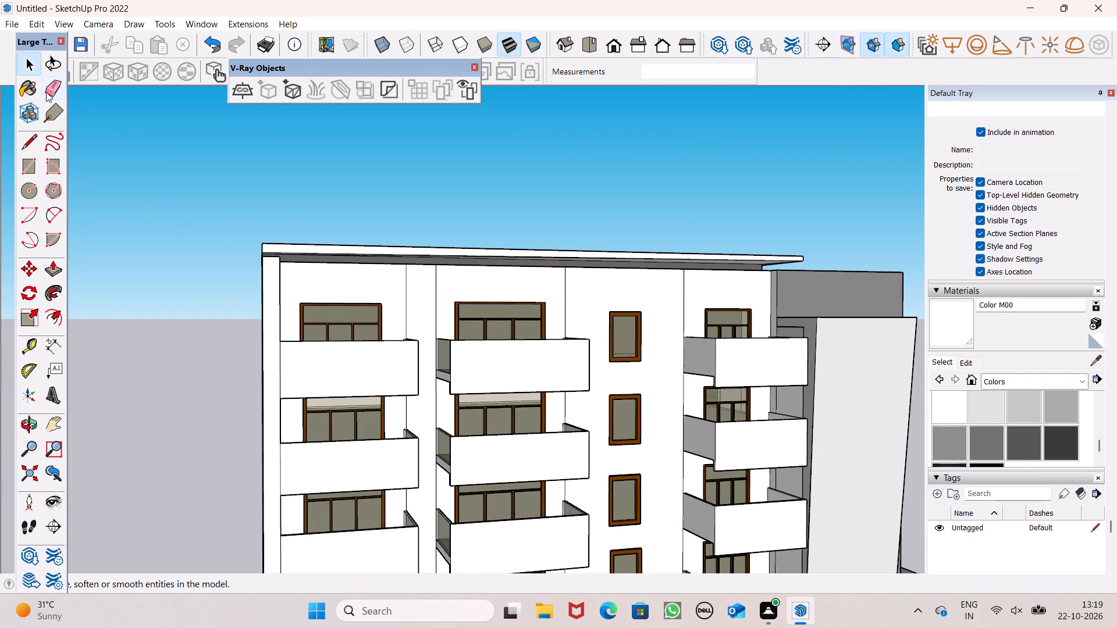
{"action": "left_click", "coordinate": [46, 92]}
{"action": "scroll", "coordinate": [430, 312], "scroll_direction": "up", "scroll_amount": 4}
{"action": "left_click_drag", "start_coordinate": [384, 293], "coordinate": [406, 281]}
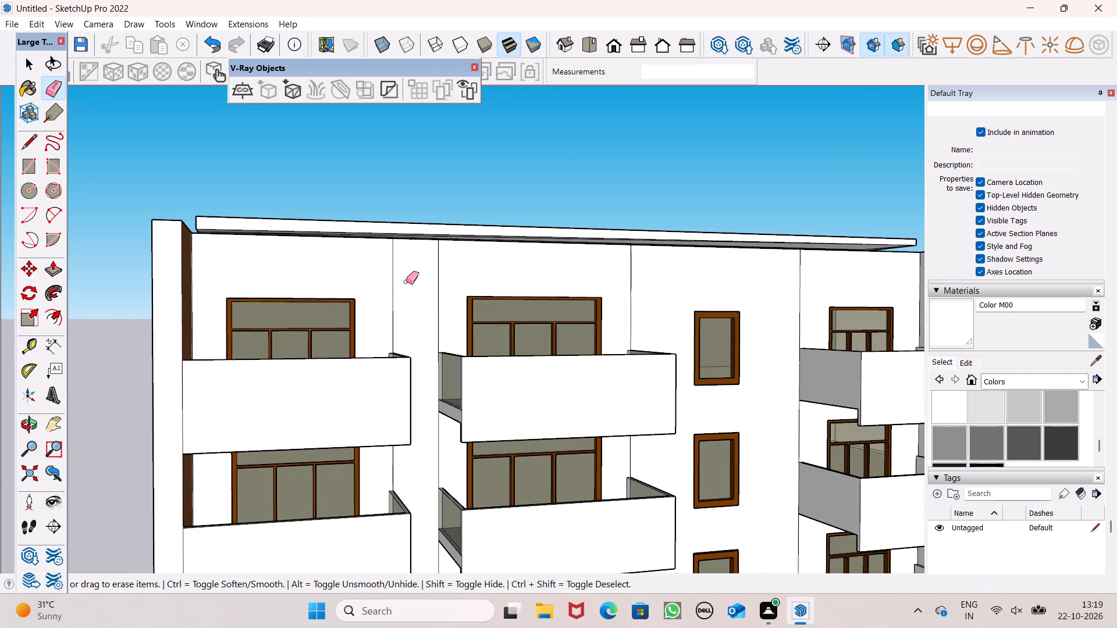
{"action": "left_click_drag", "start_coordinate": [406, 281], "coordinate": [438, 272]}
{"action": "scroll", "coordinate": [438, 265], "scroll_direction": "down", "scroll_amount": 4}
{"action": "middle_click_drag", "start_coordinate": [493, 295], "coordinate": [339, 409]}
{"action": "scroll", "coordinate": [483, 411], "scroll_direction": "up", "scroll_amount": 3}
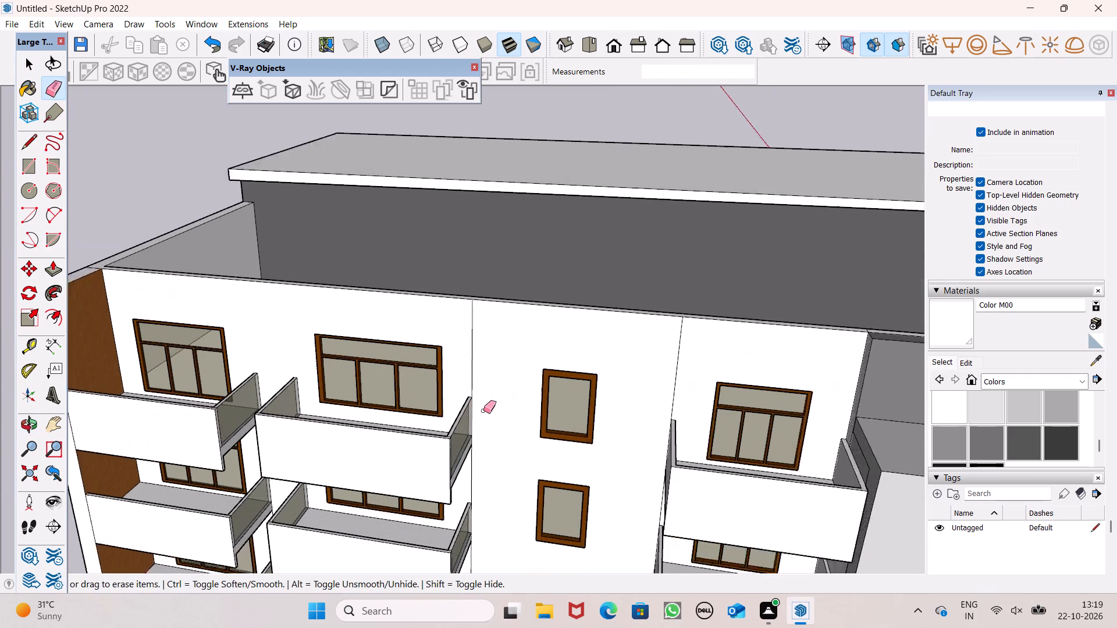
{"action": "scroll", "coordinate": [483, 411], "scroll_direction": "up", "scroll_amount": 1}
{"action": "left_click_drag", "start_coordinate": [466, 387], "coordinate": [469, 370]}
{"action": "left_click", "coordinate": [464, 345]}
{"action": "left_click_drag", "start_coordinate": [472, 342], "coordinate": [470, 348]}
{"action": "left_click_drag", "start_coordinate": [717, 370], "coordinate": [695, 382]}
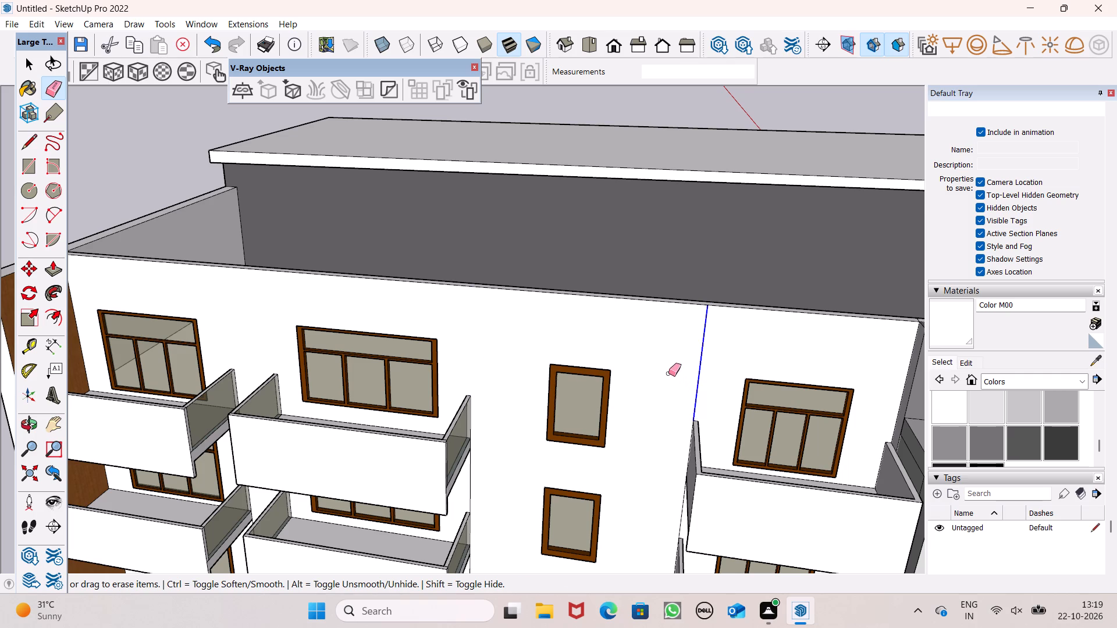
Erase the vertical seam lines between the first two balcony columns, one storey below the top.
{"action": "scroll", "coordinate": [668, 373], "scroll_direction": "down", "scroll_amount": 6}
{"action": "scroll", "coordinate": [387, 588], "scroll_direction": "up", "scroll_amount": 7}
{"action": "middle_click_drag", "start_coordinate": [419, 440], "coordinate": [426, 319]}
{"action": "scroll", "coordinate": [426, 319], "scroll_direction": "up", "scroll_amount": 7}
{"action": "scroll", "coordinate": [394, 353], "scroll_direction": "down", "scroll_amount": 2}
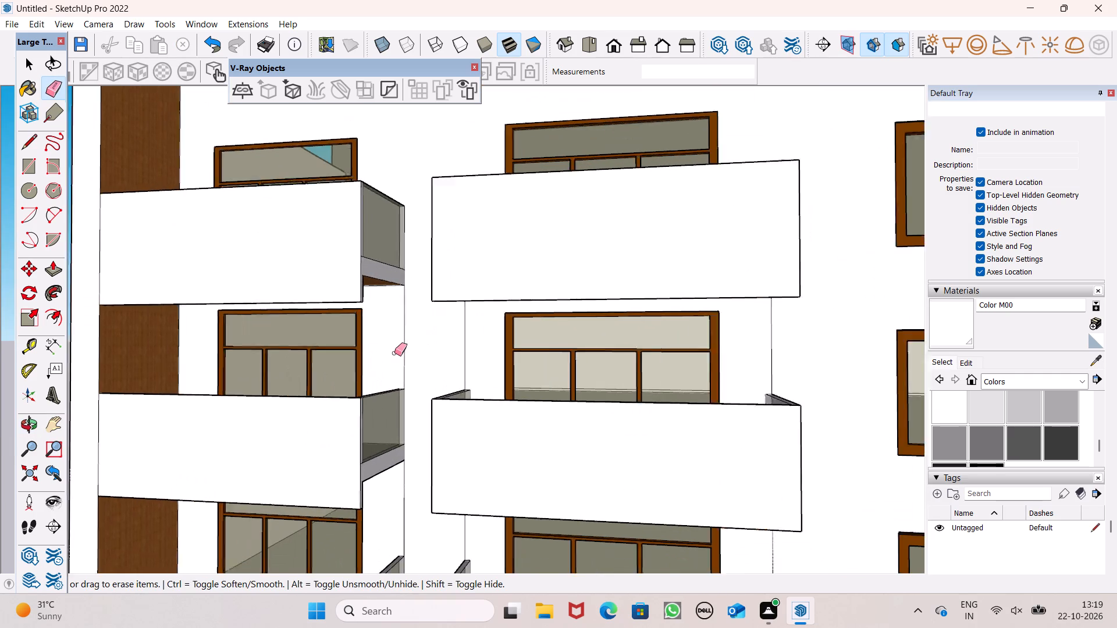
{"action": "scroll", "coordinate": [394, 353], "scroll_direction": "down", "scroll_amount": 1}
{"action": "middle_click_drag", "start_coordinate": [400, 372], "coordinate": [411, 409]}
{"action": "scroll", "coordinate": [389, 370], "scroll_direction": "up", "scroll_amount": 5}
{"action": "left_click_drag", "start_coordinate": [397, 358], "coordinate": [489, 354]}
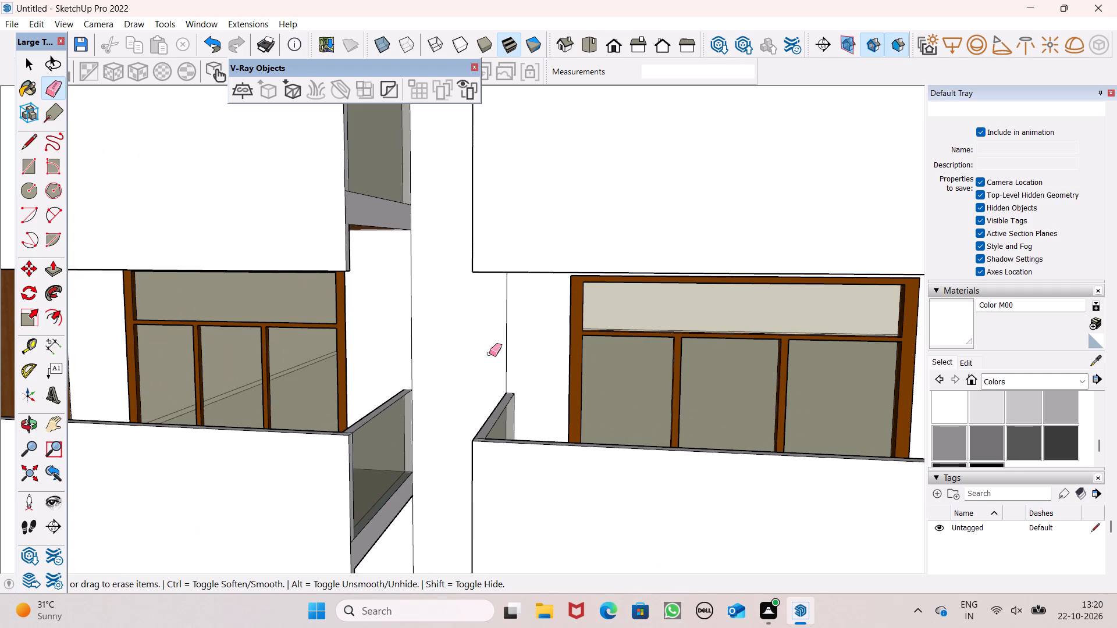
{"action": "left_click_drag", "start_coordinate": [489, 354], "coordinate": [407, 348]}
Erase the remaining vertical seam lines beside the first two balcony columns on the two middle storeys.
{"action": "scroll", "coordinate": [457, 295], "scroll_direction": "down", "scroll_amount": 9}
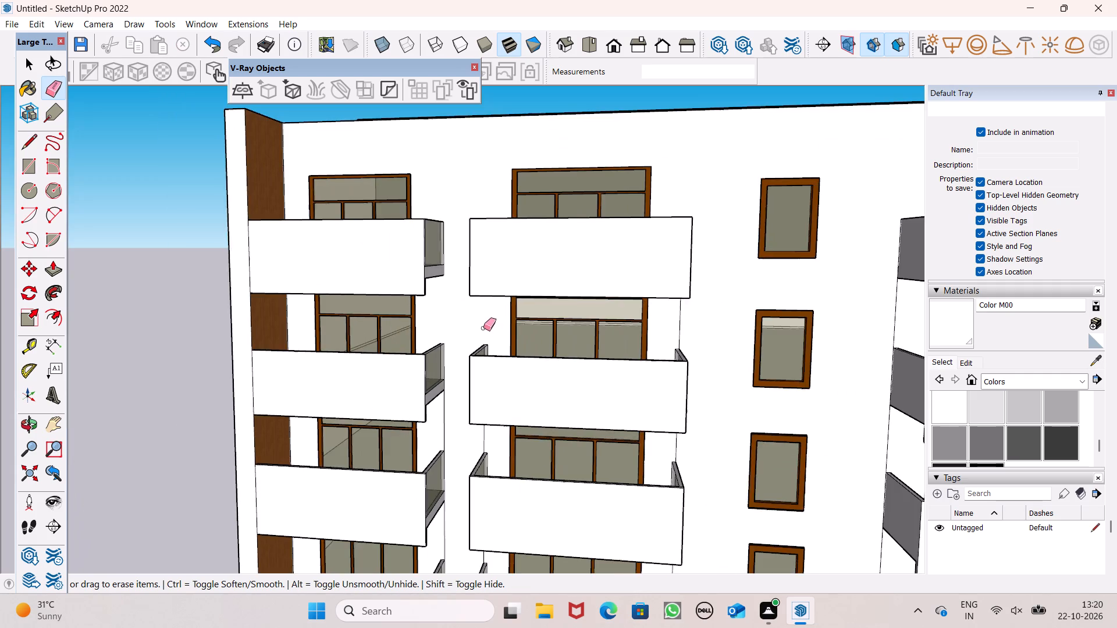
{"action": "scroll", "coordinate": [483, 328], "scroll_direction": "down", "scroll_amount": 1}
{"action": "scroll", "coordinate": [522, 420], "scroll_direction": "up", "scroll_amount": 5}
{"action": "left_click", "coordinate": [756, 266]}
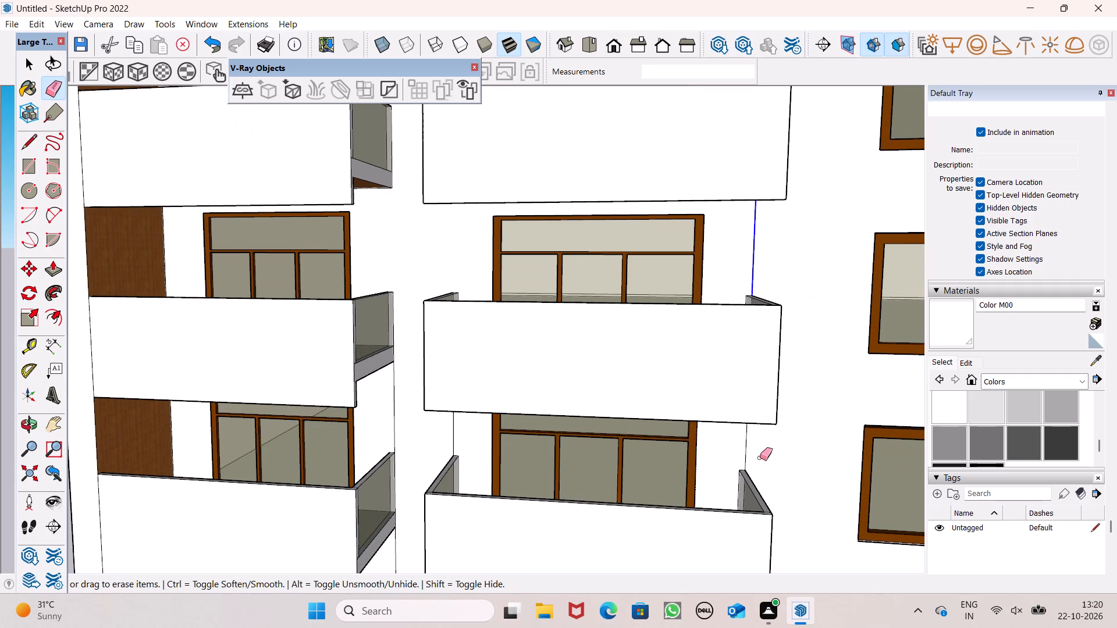
{"action": "left_click_drag", "start_coordinate": [760, 458], "coordinate": [739, 451]}
{"action": "scroll", "coordinate": [723, 354], "scroll_direction": "down", "scroll_amount": 5}
{"action": "scroll", "coordinate": [557, 456], "scroll_direction": "up", "scroll_amount": 6}
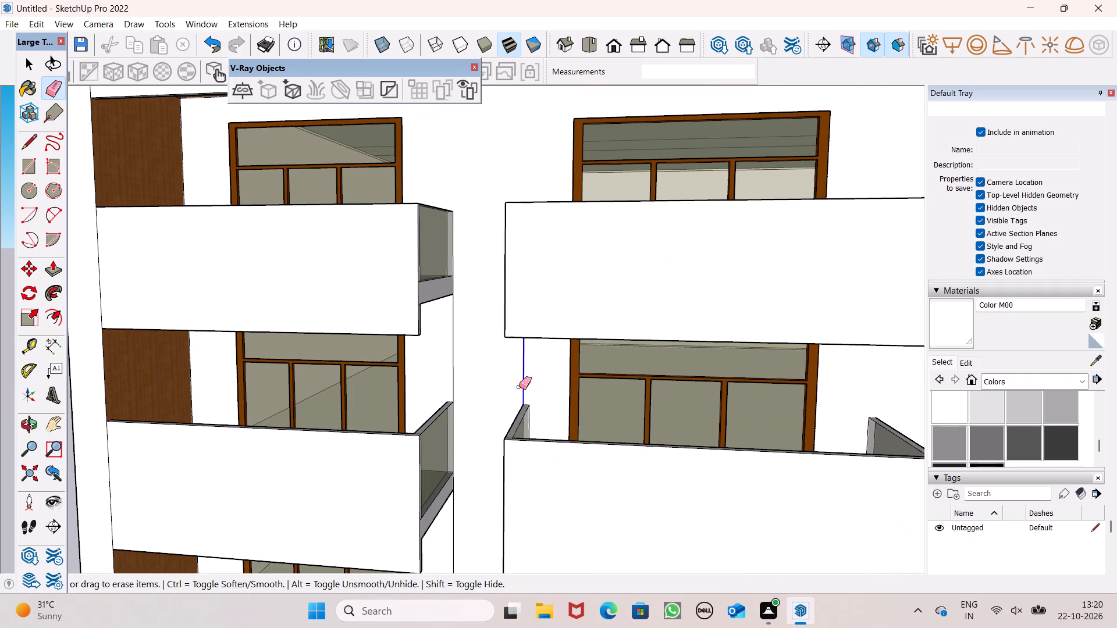
{"action": "left_click", "coordinate": [522, 387]}
{"action": "left_click", "coordinate": [458, 365]}
Erase the vertical seam lines beside the first two balcony columns at the lowest balcony level.
{"action": "scroll", "coordinate": [454, 331], "scroll_direction": "down", "scroll_amount": 8}
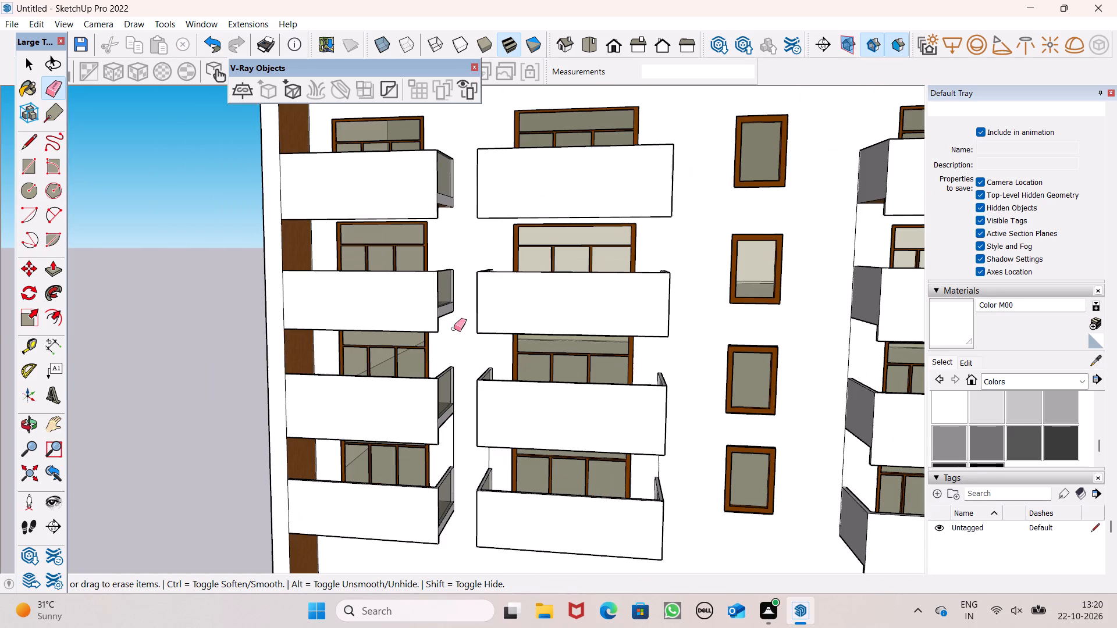
{"action": "scroll", "coordinate": [525, 525], "scroll_direction": "up", "scroll_amount": 6}
{"action": "scroll", "coordinate": [394, 402], "scroll_direction": "up", "scroll_amount": 4}
{"action": "left_click_drag", "start_coordinate": [417, 381], "coordinate": [431, 378]}
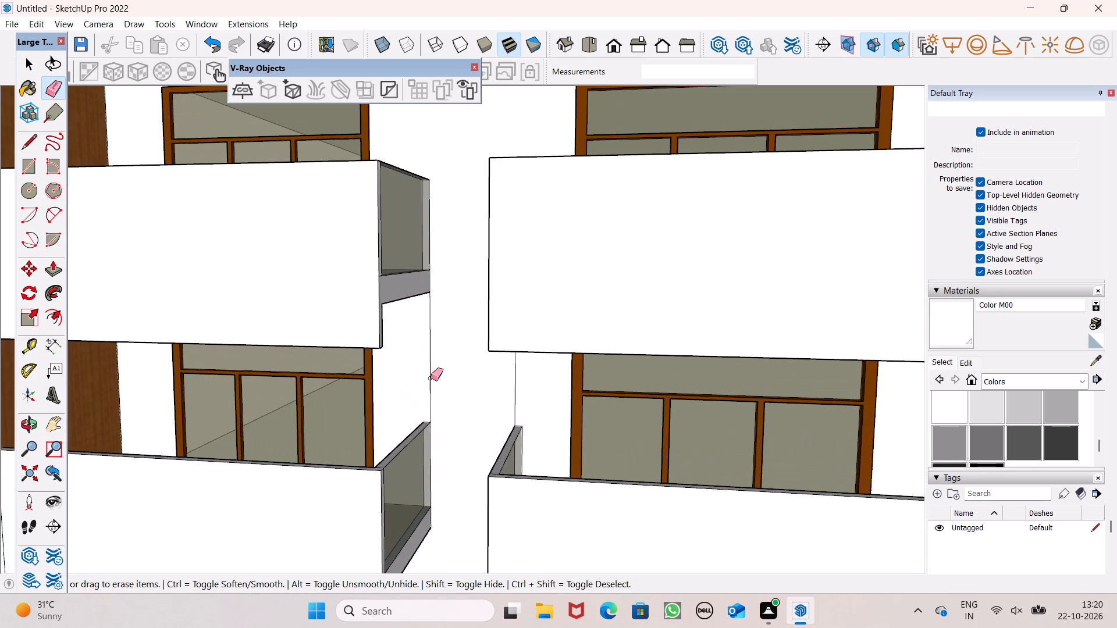
{"action": "left_click_drag", "start_coordinate": [431, 378], "coordinate": [448, 372]}
{"action": "left_click_drag", "start_coordinate": [513, 388], "coordinate": [530, 388]}
{"action": "scroll", "coordinate": [459, 323], "scroll_direction": "down", "scroll_amount": 7}
{"action": "middle_click_drag", "start_coordinate": [565, 405], "coordinate": [716, 271]}
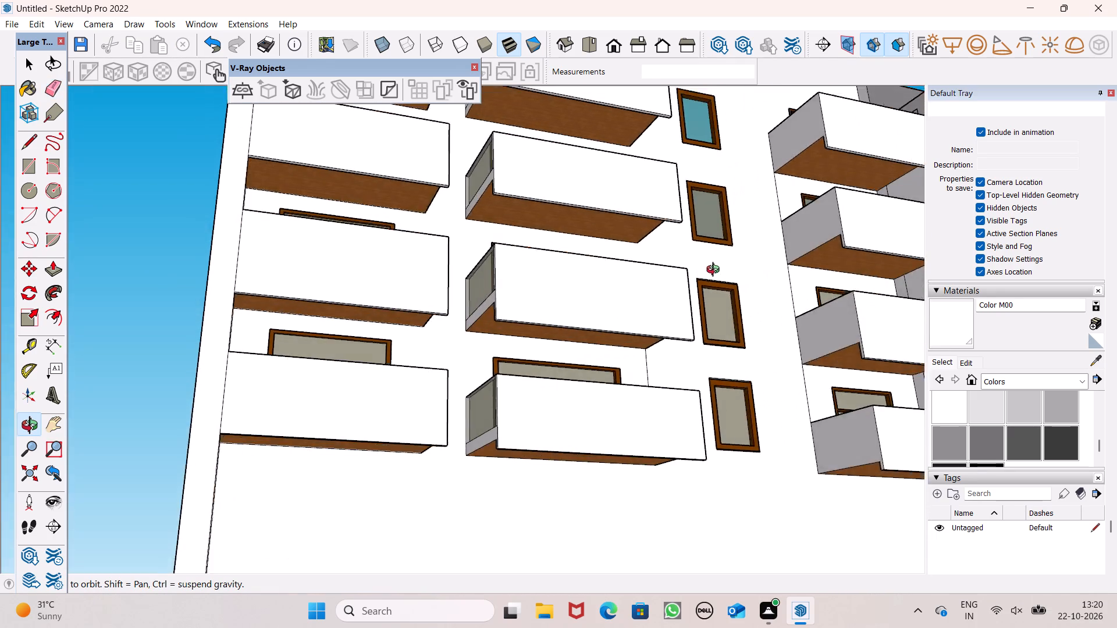
{"action": "middle_click_drag", "start_coordinate": [716, 271], "coordinate": [531, 380]}
{"action": "middle_click_drag", "start_coordinate": [509, 384], "coordinate": [493, 388]}
{"action": "middle_click_drag", "start_coordinate": [477, 393], "coordinate": [468, 398]}
{"action": "middle_click_drag", "start_coordinate": [457, 403], "coordinate": [432, 416]}
{"action": "middle_click", "coordinate": [431, 416]}
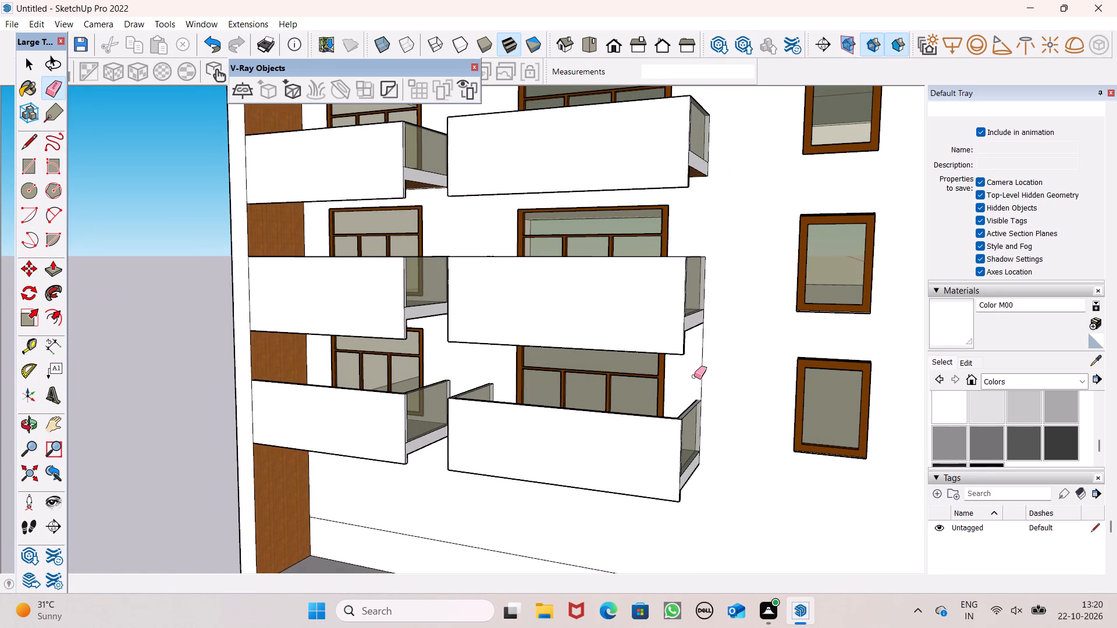
{"action": "left_click_drag", "start_coordinate": [698, 373], "coordinate": [707, 364]}
Erase the vertical seam lines on the wall alongside the balcony column nearest the entrance, on the storeys below the top.
{"action": "scroll", "coordinate": [627, 454], "scroll_direction": "down", "scroll_amount": 7}
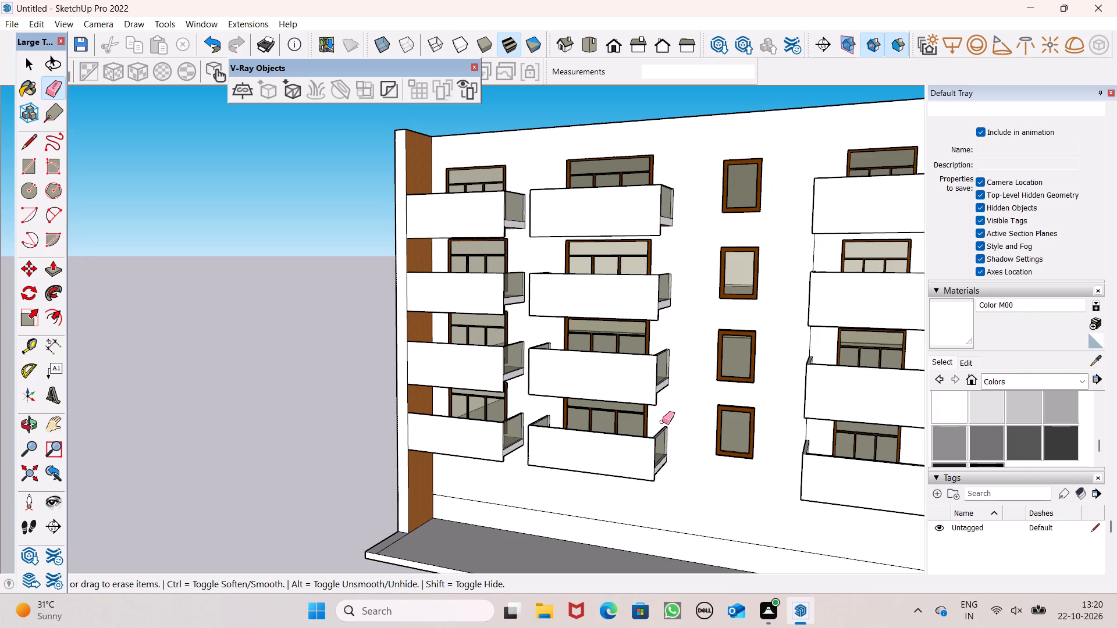
{"action": "scroll", "coordinate": [662, 422], "scroll_direction": "up", "scroll_amount": 1}
{"action": "middle_click_drag", "start_coordinate": [649, 466], "coordinate": [645, 535]}
{"action": "middle_click", "coordinate": [645, 535]}
{"action": "scroll", "coordinate": [540, 447], "scroll_direction": "down", "scroll_amount": 5}
{"action": "scroll", "coordinate": [721, 415], "scroll_direction": "up", "scroll_amount": 3}
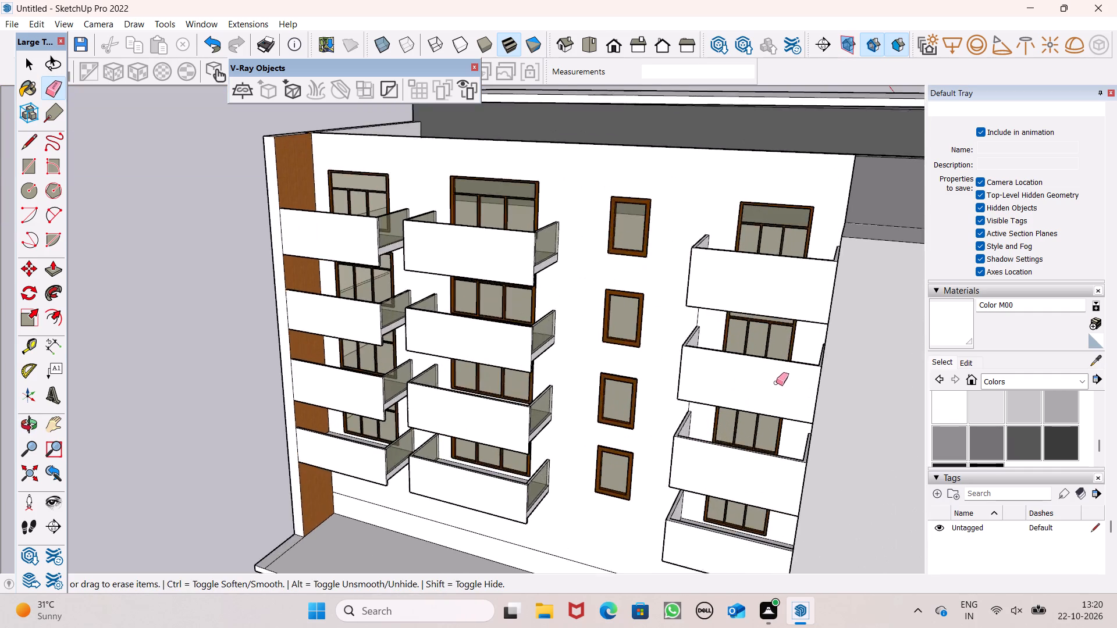
{"action": "scroll", "coordinate": [776, 383], "scroll_direction": "up", "scroll_amount": 3}
{"action": "middle_click_drag", "start_coordinate": [758, 386], "coordinate": [995, 313]}
{"action": "middle_click_drag", "start_coordinate": [656, 331], "coordinate": [724, 333]}
{"action": "scroll", "coordinate": [732, 316], "scroll_direction": "up", "scroll_amount": 3}
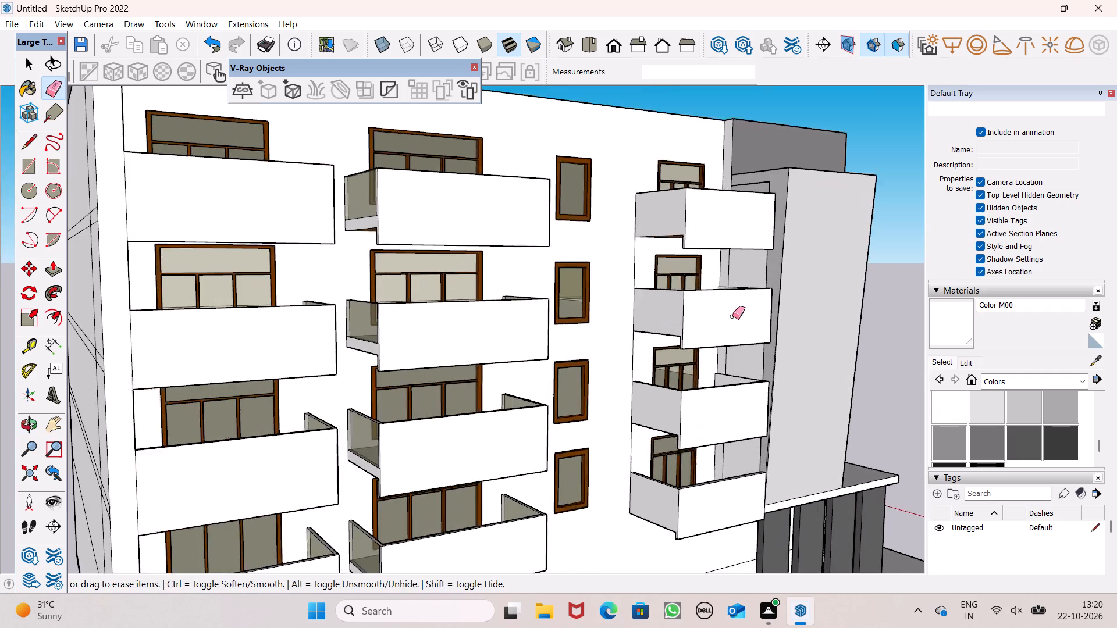
{"action": "scroll", "coordinate": [732, 316], "scroll_direction": "up", "scroll_amount": 4}
{"action": "left_click_drag", "start_coordinate": [575, 244], "coordinate": [565, 247]}
{"action": "left_click", "coordinate": [556, 398]}
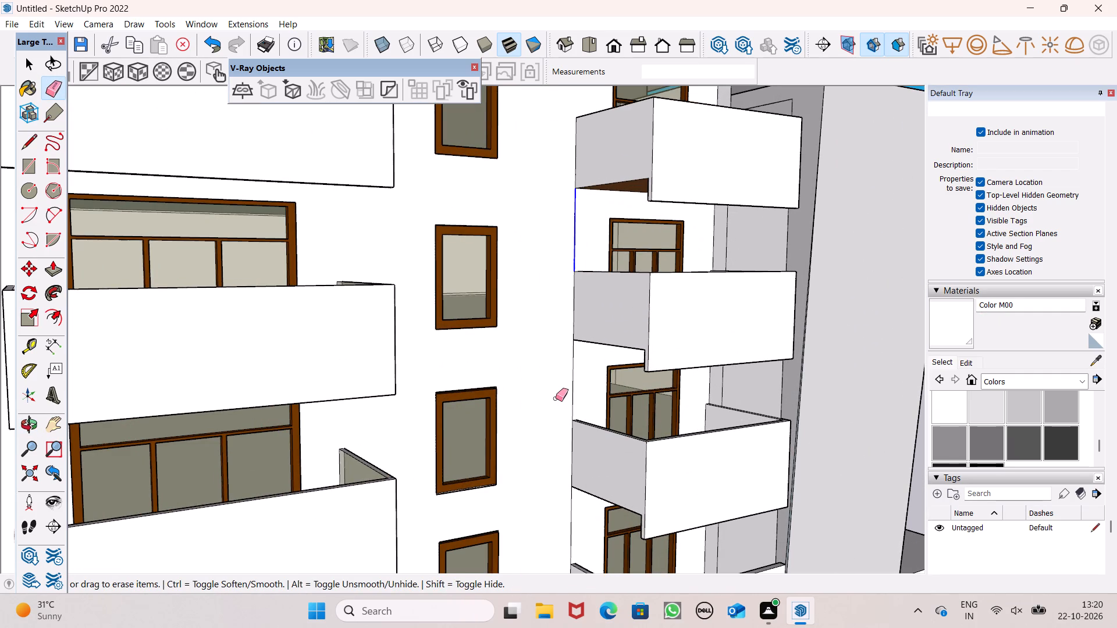
{"action": "left_click_drag", "start_coordinate": [567, 390], "coordinate": [571, 381]}
{"action": "scroll", "coordinate": [577, 265], "scroll_direction": "down", "scroll_amount": 5}
{"action": "scroll", "coordinate": [600, 448], "scroll_direction": "up", "scroll_amount": 3}
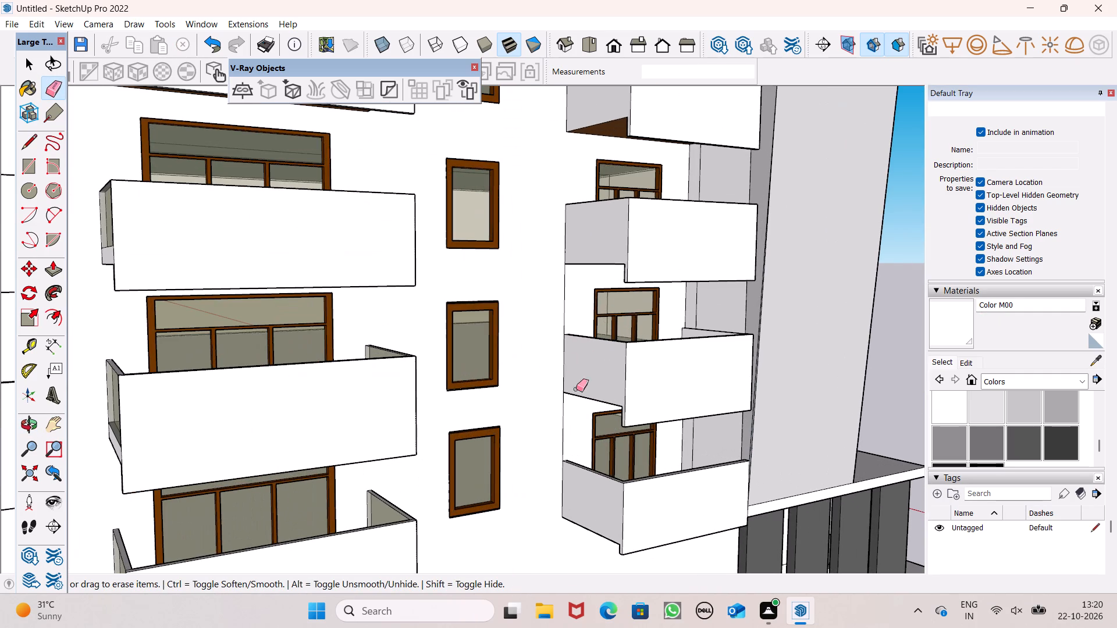
{"action": "left_click_drag", "start_coordinate": [568, 312], "coordinate": [560, 318]}
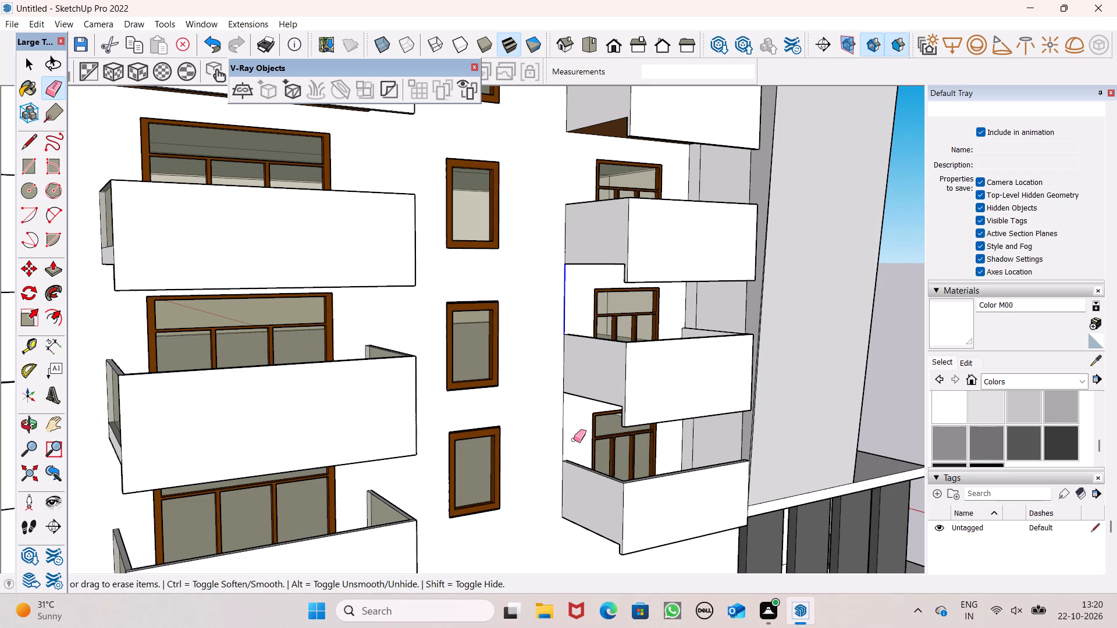
{"action": "left_click_drag", "start_coordinate": [574, 440], "coordinate": [561, 447]}
Examine the cleaned balcony facade and the whole building from the front.
{"action": "scroll", "coordinate": [514, 328], "scroll_direction": "down", "scroll_amount": 4}
{"action": "middle_click_drag", "start_coordinate": [556, 362], "coordinate": [507, 395]}
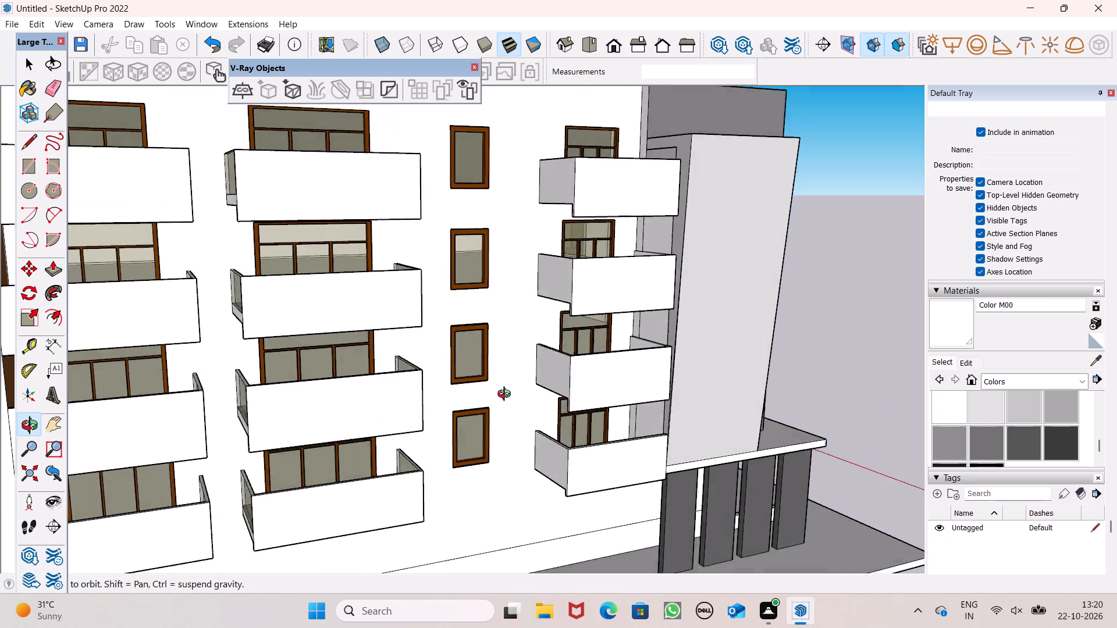
{"action": "middle_click_drag", "start_coordinate": [507, 395], "coordinate": [479, 405]}
{"action": "scroll", "coordinate": [499, 326], "scroll_direction": "down", "scroll_amount": 4}
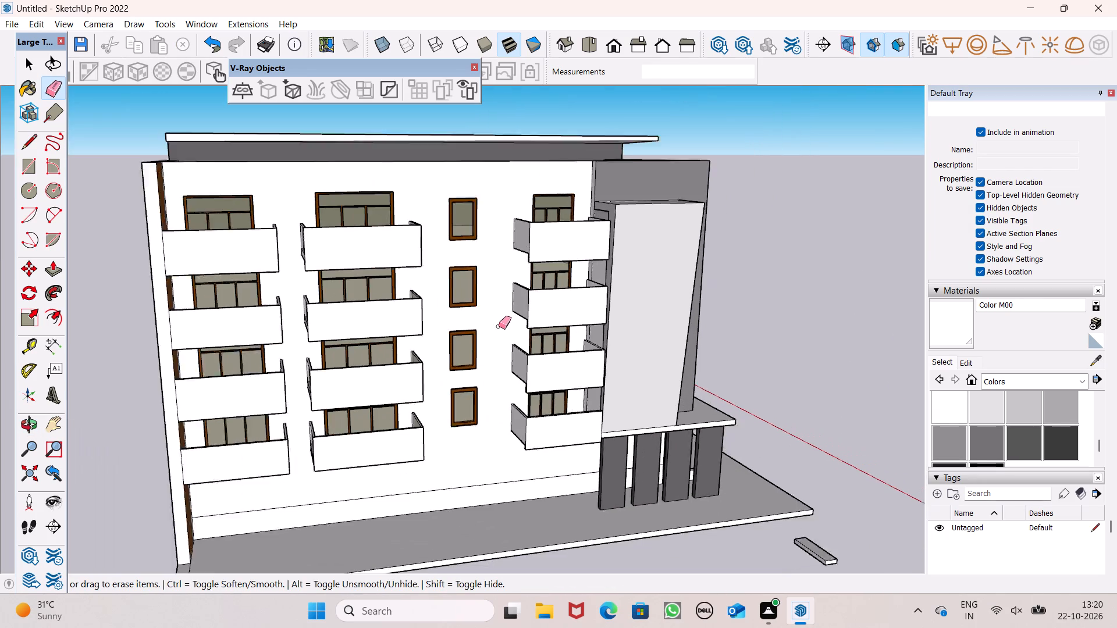
{"action": "scroll", "coordinate": [499, 326], "scroll_direction": "down", "scroll_amount": 1}
{"action": "middle_click_drag", "start_coordinate": [508, 334], "coordinate": [404, 342]}
{"action": "scroll", "coordinate": [421, 297], "scroll_direction": "down", "scroll_amount": 3}
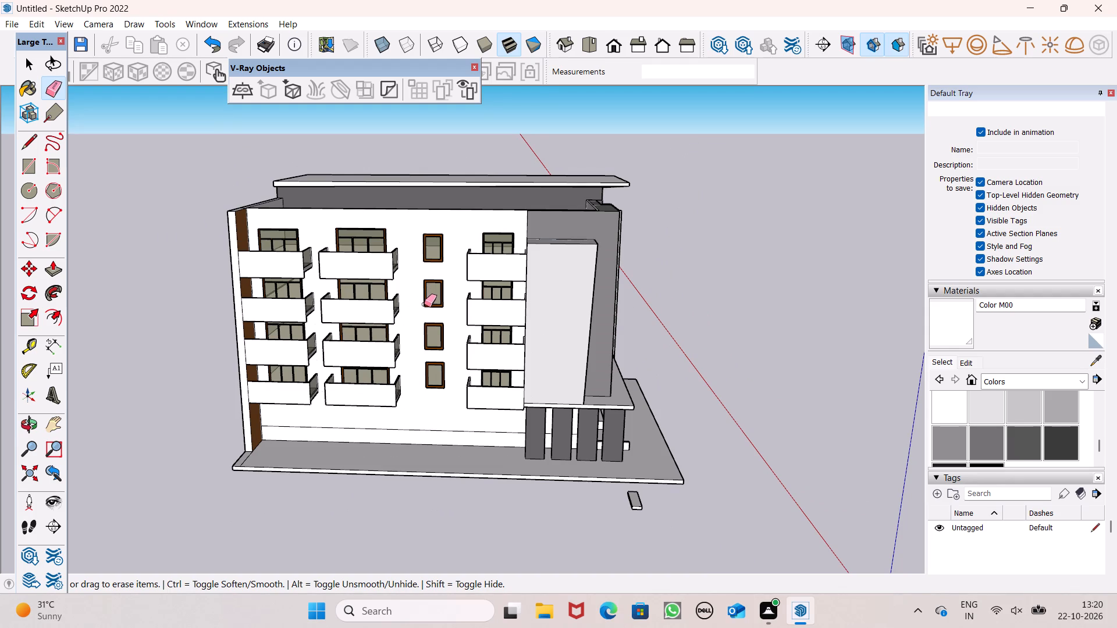
{"action": "scroll", "coordinate": [474, 311], "scroll_direction": "down", "scroll_amount": 3}
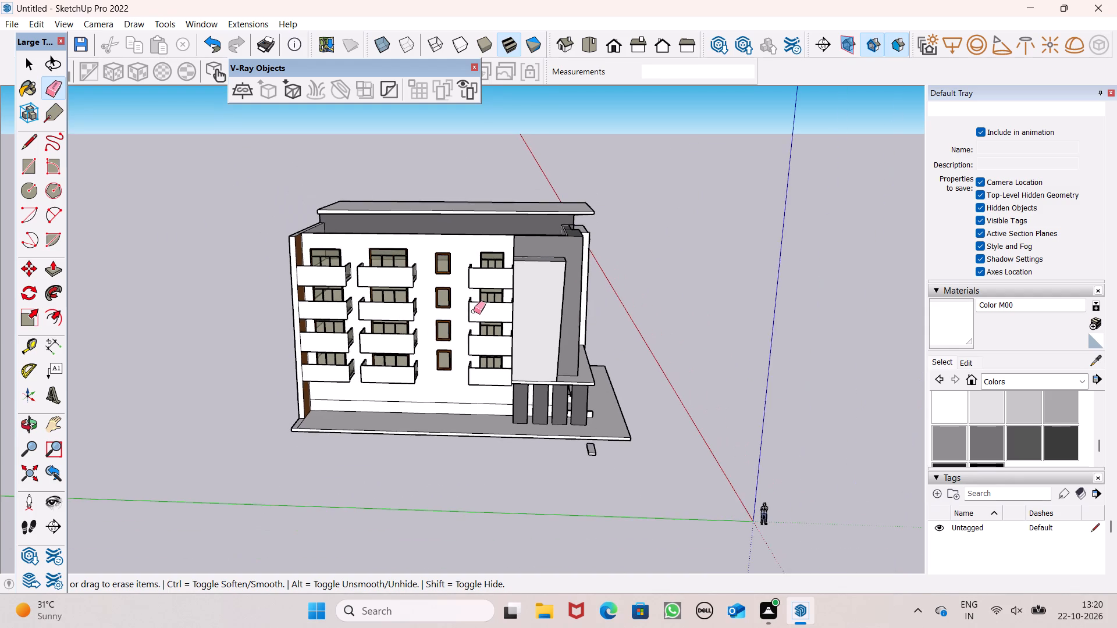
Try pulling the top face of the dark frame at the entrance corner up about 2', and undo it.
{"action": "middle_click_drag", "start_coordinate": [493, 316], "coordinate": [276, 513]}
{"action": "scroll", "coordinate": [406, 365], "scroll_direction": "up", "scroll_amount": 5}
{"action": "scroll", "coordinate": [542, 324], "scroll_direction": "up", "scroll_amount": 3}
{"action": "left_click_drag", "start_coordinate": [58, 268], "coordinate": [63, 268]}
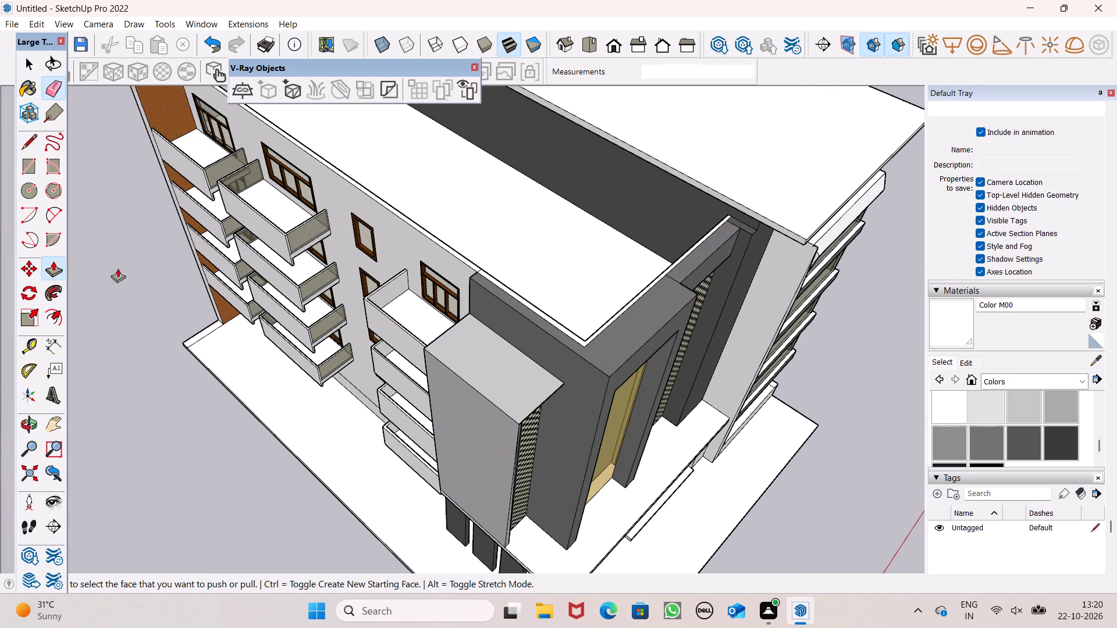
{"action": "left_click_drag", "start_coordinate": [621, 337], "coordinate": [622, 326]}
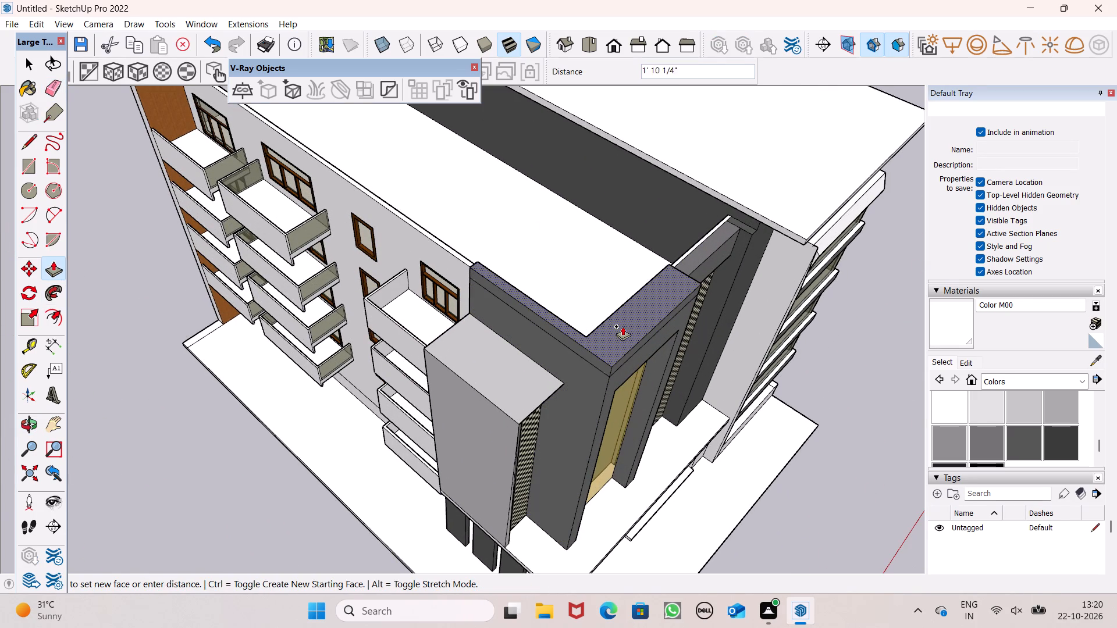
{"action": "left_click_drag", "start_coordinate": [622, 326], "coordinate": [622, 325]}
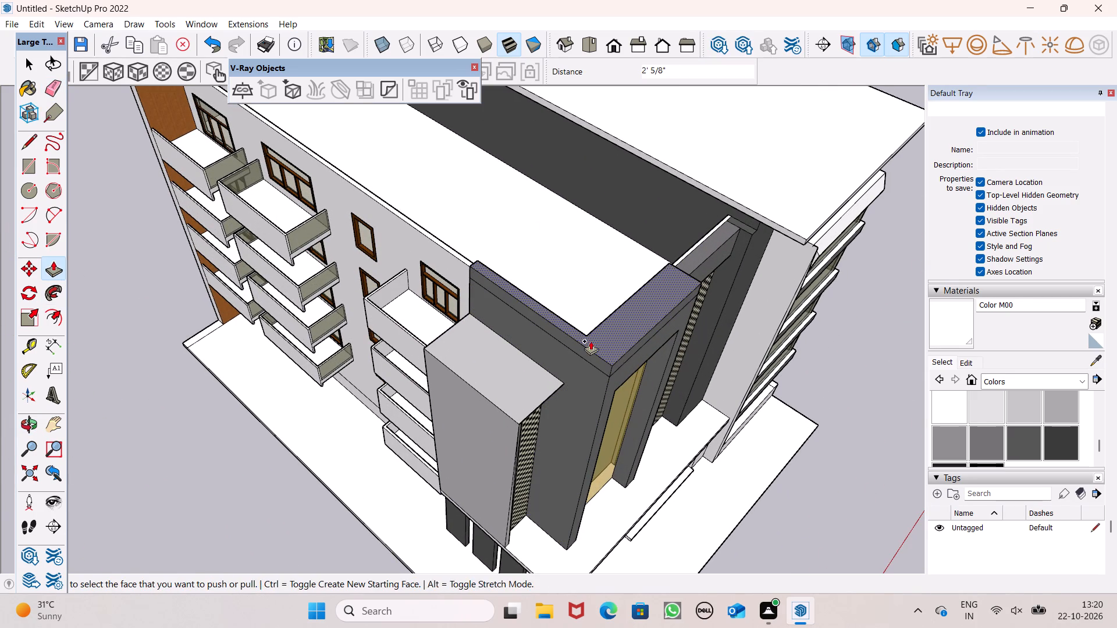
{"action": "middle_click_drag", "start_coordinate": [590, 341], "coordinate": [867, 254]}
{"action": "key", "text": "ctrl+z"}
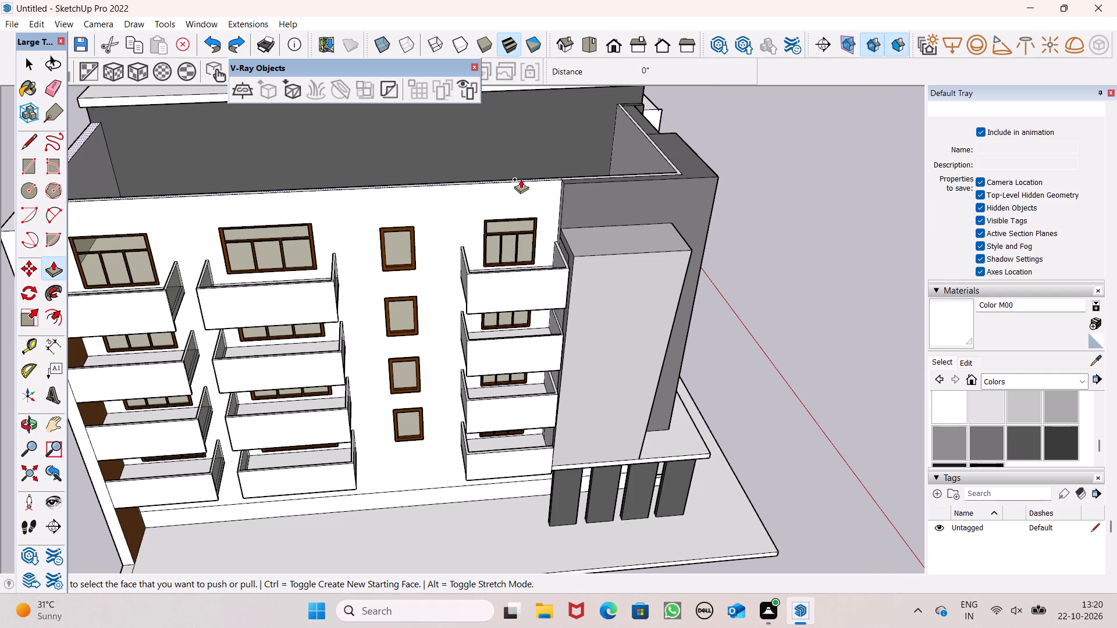
Erase the seam line across the parapet top where the balcony facade wall meets the dark entrance frame.
{"action": "middle_click_drag", "start_coordinate": [531, 220], "coordinate": [538, 390]}
{"action": "scroll", "coordinate": [575, 279], "scroll_direction": "up", "scroll_amount": 6}
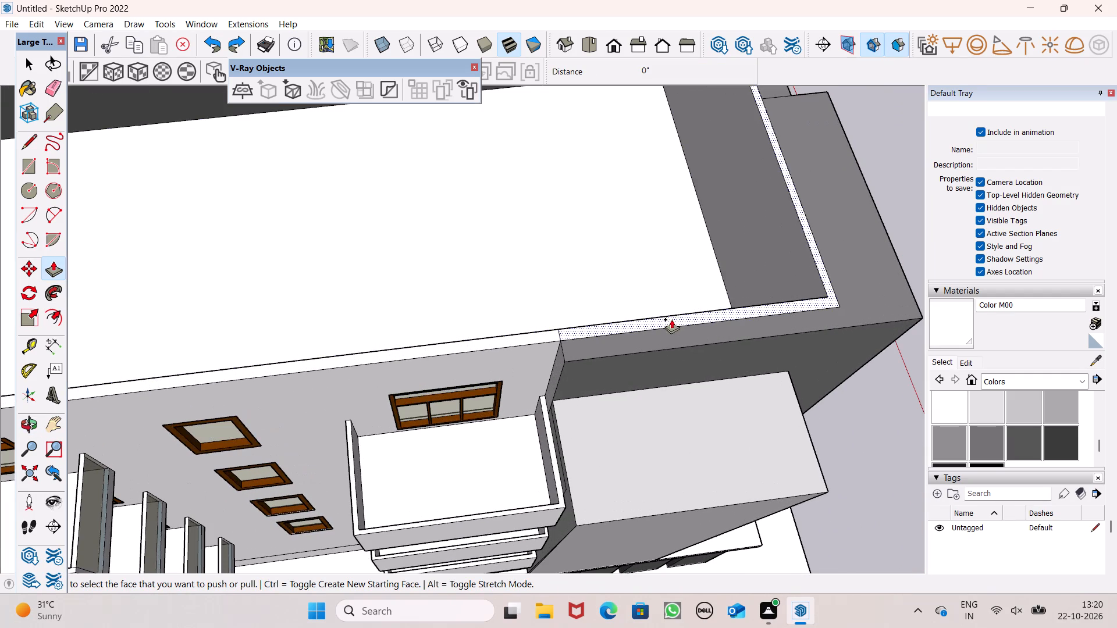
{"action": "left_click_drag", "start_coordinate": [50, 89], "coordinate": [61, 95]}
{"action": "scroll", "coordinate": [343, 292], "scroll_direction": "up", "scroll_amount": 4}
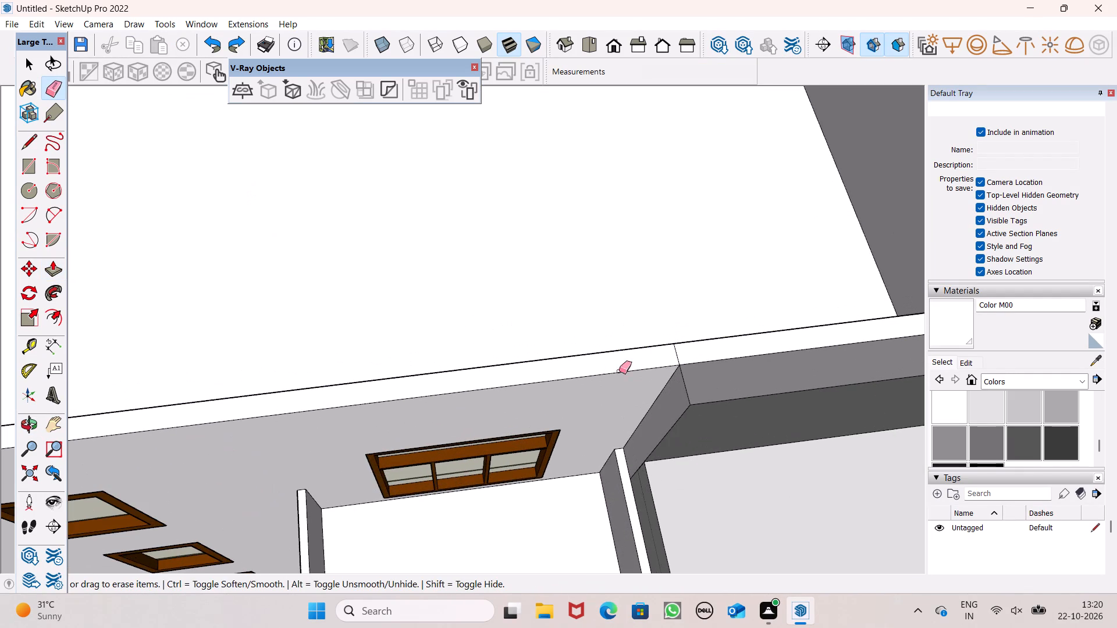
{"action": "left_click_drag", "start_coordinate": [659, 357], "coordinate": [689, 351]}
{"action": "scroll", "coordinate": [416, 268], "scroll_direction": "down", "scroll_amount": 6}
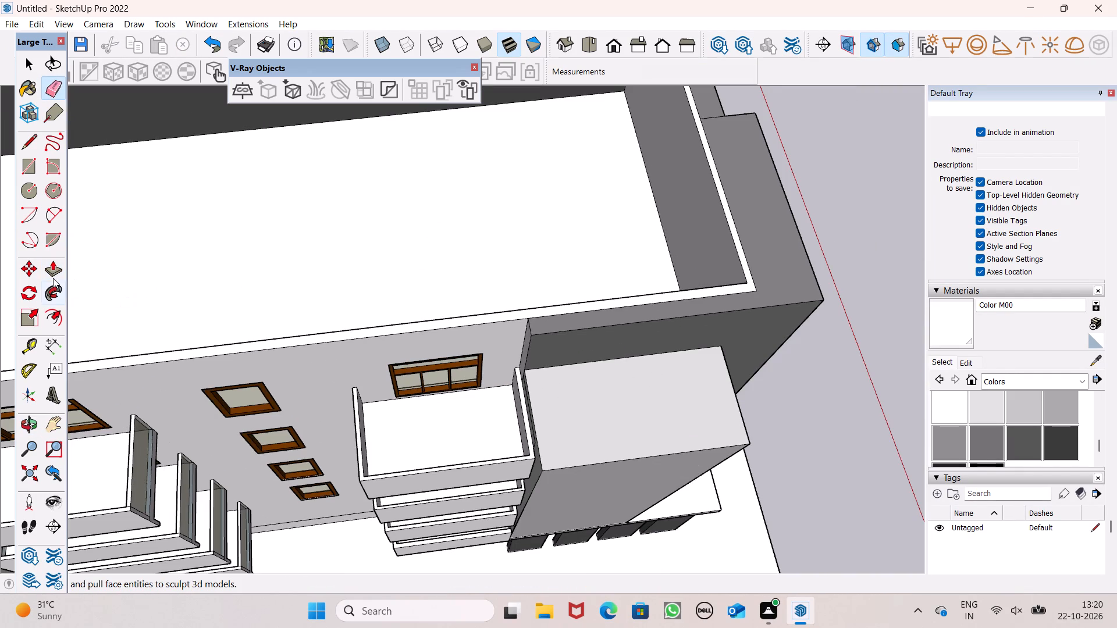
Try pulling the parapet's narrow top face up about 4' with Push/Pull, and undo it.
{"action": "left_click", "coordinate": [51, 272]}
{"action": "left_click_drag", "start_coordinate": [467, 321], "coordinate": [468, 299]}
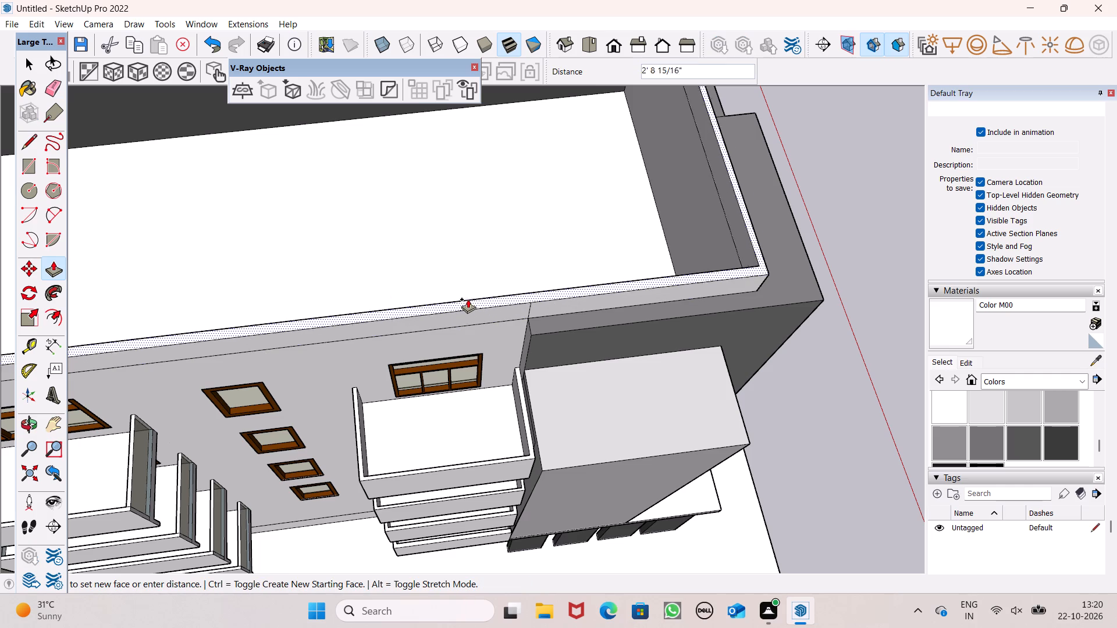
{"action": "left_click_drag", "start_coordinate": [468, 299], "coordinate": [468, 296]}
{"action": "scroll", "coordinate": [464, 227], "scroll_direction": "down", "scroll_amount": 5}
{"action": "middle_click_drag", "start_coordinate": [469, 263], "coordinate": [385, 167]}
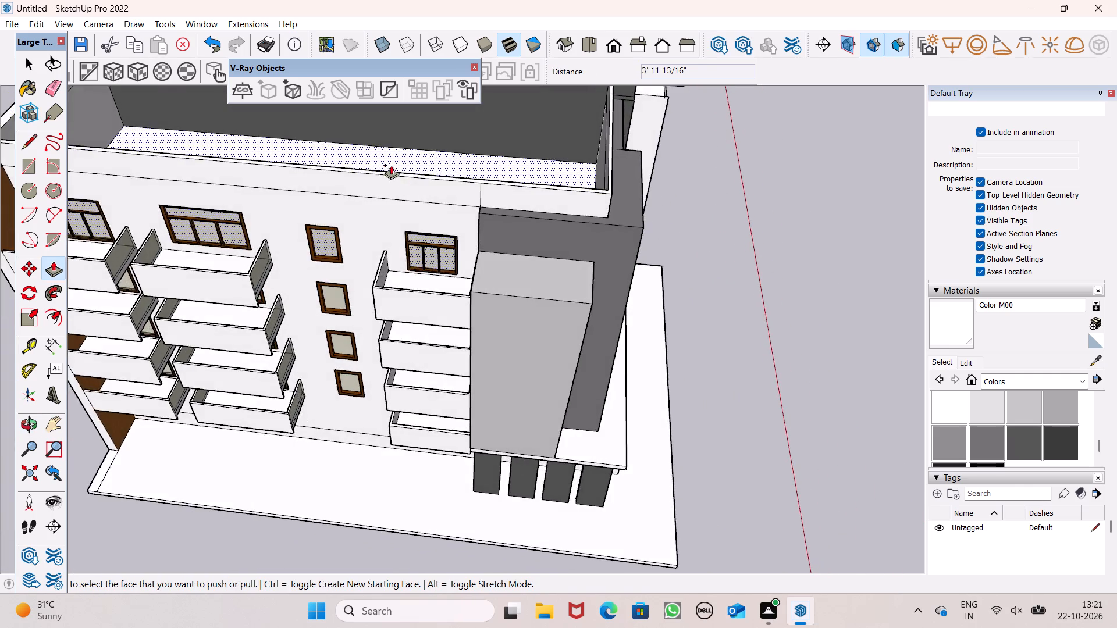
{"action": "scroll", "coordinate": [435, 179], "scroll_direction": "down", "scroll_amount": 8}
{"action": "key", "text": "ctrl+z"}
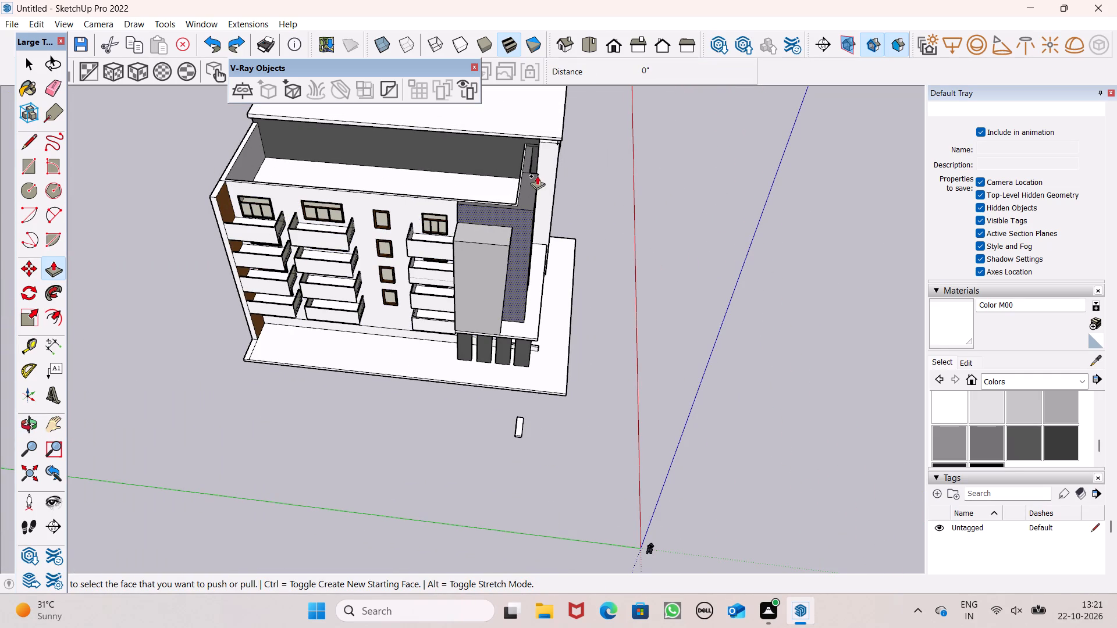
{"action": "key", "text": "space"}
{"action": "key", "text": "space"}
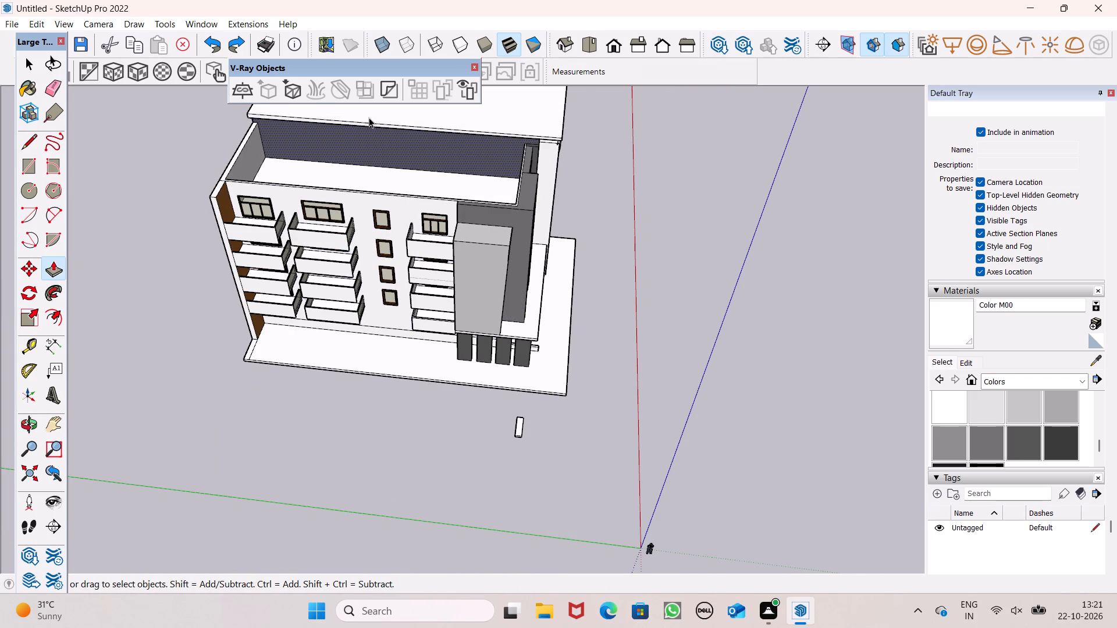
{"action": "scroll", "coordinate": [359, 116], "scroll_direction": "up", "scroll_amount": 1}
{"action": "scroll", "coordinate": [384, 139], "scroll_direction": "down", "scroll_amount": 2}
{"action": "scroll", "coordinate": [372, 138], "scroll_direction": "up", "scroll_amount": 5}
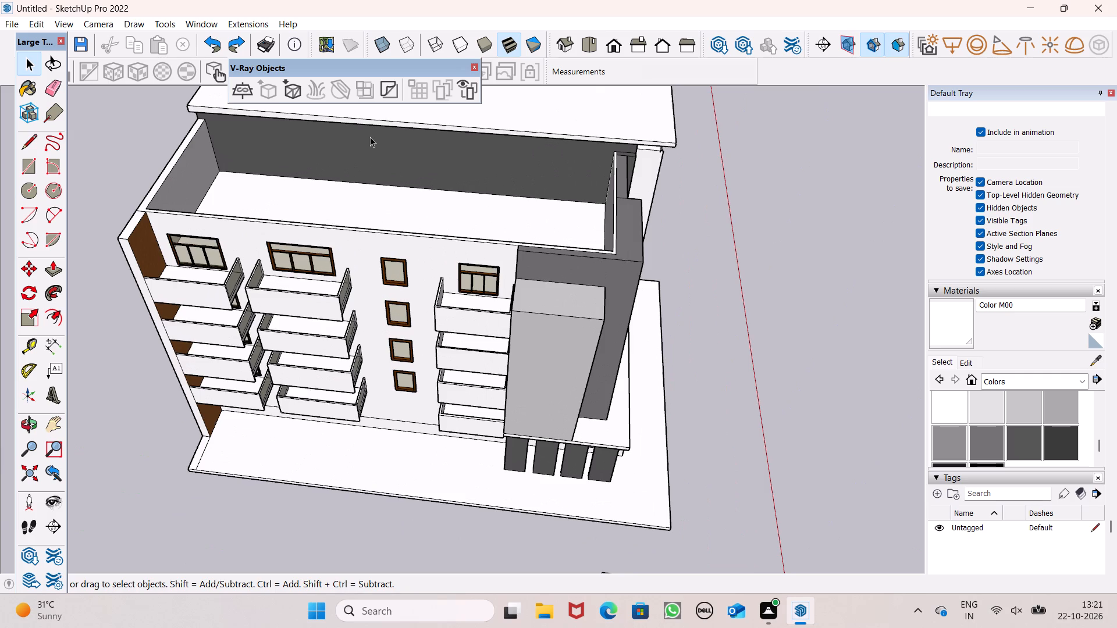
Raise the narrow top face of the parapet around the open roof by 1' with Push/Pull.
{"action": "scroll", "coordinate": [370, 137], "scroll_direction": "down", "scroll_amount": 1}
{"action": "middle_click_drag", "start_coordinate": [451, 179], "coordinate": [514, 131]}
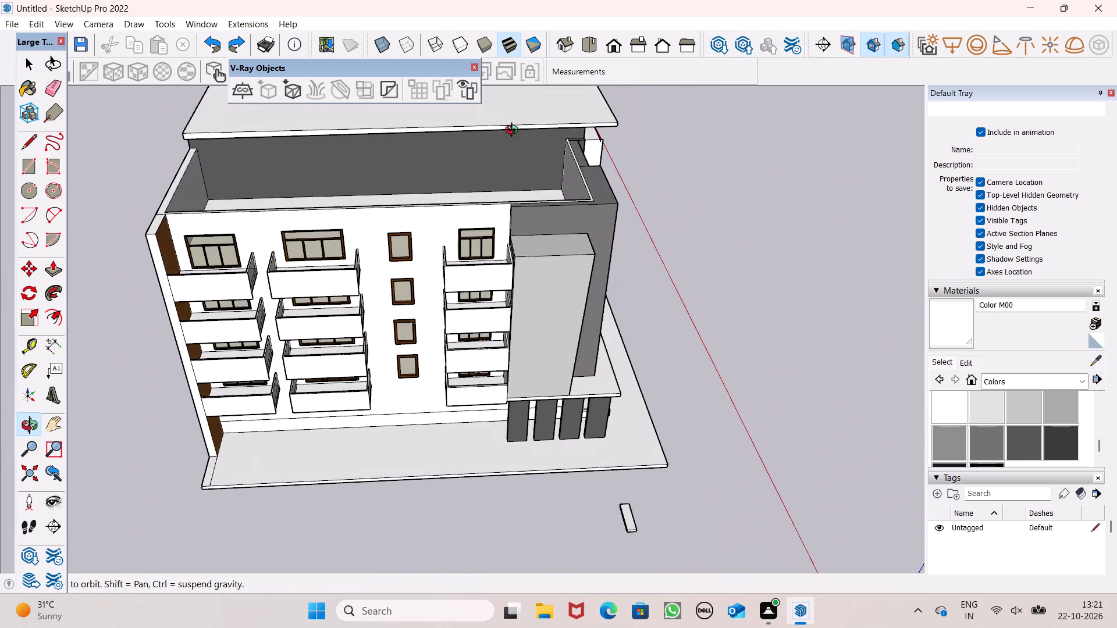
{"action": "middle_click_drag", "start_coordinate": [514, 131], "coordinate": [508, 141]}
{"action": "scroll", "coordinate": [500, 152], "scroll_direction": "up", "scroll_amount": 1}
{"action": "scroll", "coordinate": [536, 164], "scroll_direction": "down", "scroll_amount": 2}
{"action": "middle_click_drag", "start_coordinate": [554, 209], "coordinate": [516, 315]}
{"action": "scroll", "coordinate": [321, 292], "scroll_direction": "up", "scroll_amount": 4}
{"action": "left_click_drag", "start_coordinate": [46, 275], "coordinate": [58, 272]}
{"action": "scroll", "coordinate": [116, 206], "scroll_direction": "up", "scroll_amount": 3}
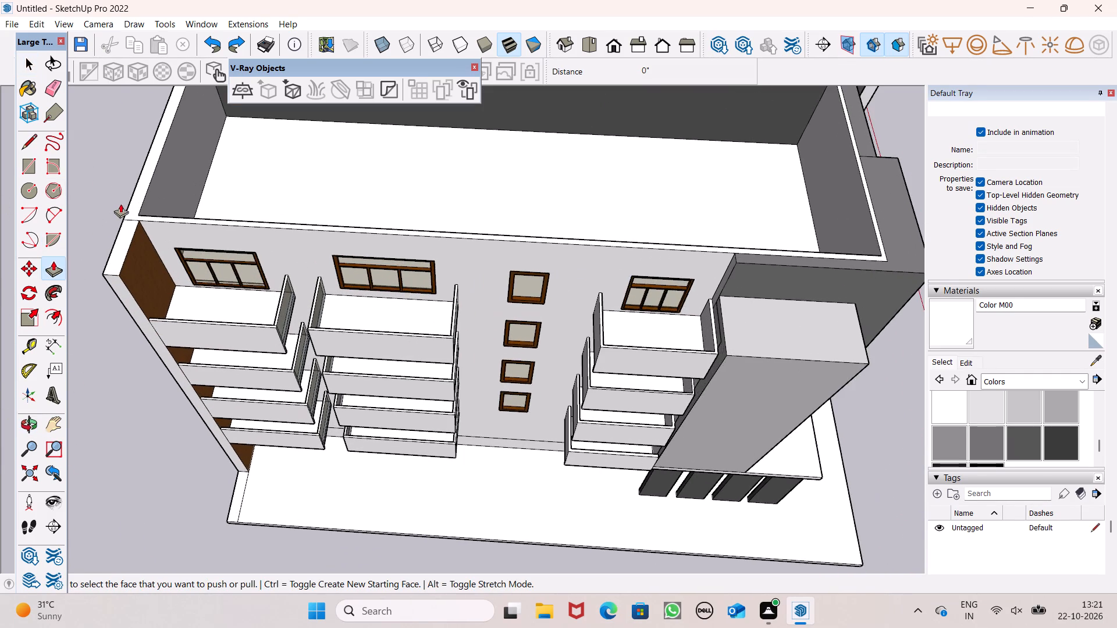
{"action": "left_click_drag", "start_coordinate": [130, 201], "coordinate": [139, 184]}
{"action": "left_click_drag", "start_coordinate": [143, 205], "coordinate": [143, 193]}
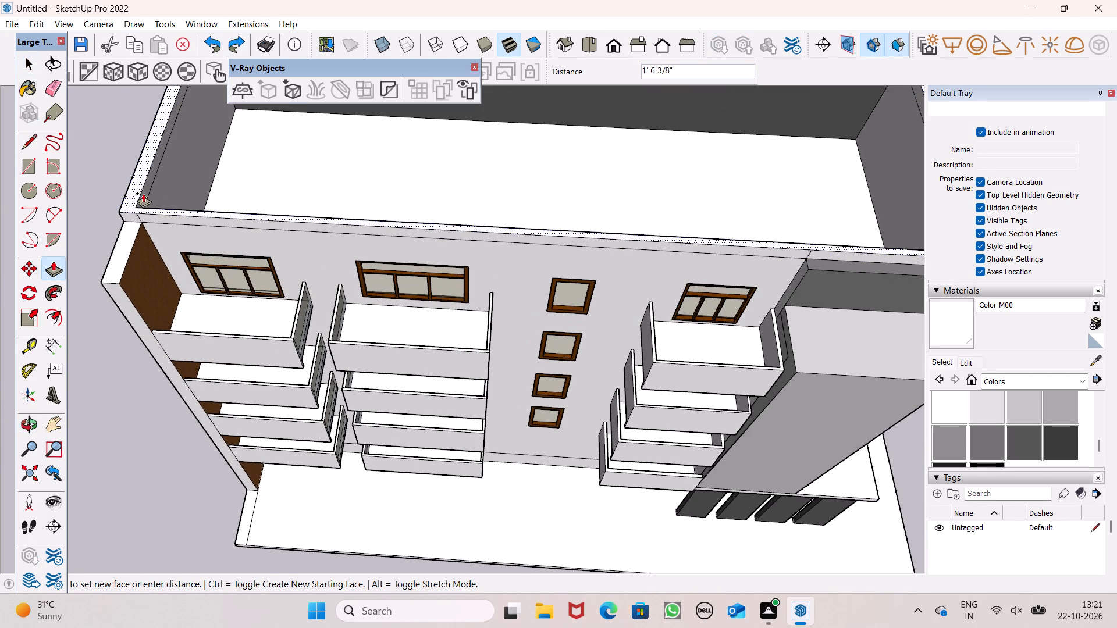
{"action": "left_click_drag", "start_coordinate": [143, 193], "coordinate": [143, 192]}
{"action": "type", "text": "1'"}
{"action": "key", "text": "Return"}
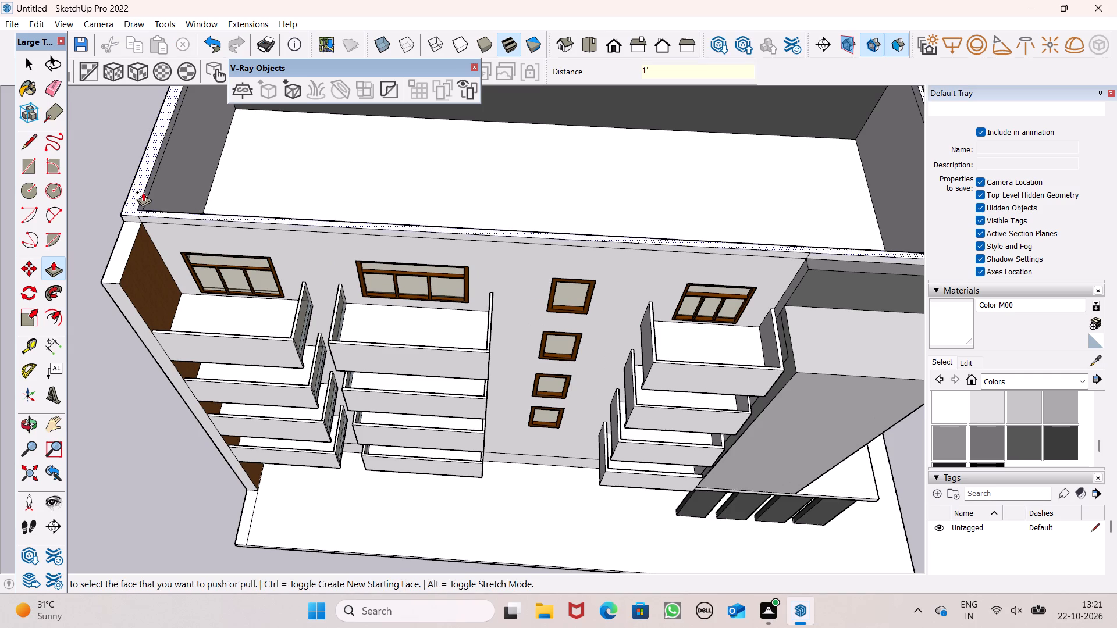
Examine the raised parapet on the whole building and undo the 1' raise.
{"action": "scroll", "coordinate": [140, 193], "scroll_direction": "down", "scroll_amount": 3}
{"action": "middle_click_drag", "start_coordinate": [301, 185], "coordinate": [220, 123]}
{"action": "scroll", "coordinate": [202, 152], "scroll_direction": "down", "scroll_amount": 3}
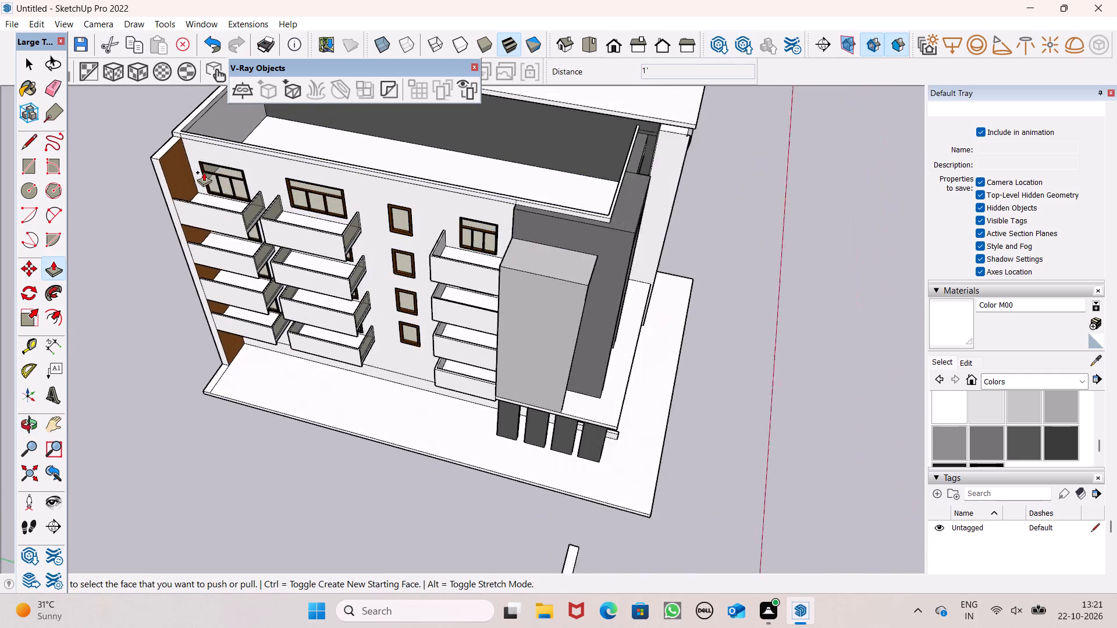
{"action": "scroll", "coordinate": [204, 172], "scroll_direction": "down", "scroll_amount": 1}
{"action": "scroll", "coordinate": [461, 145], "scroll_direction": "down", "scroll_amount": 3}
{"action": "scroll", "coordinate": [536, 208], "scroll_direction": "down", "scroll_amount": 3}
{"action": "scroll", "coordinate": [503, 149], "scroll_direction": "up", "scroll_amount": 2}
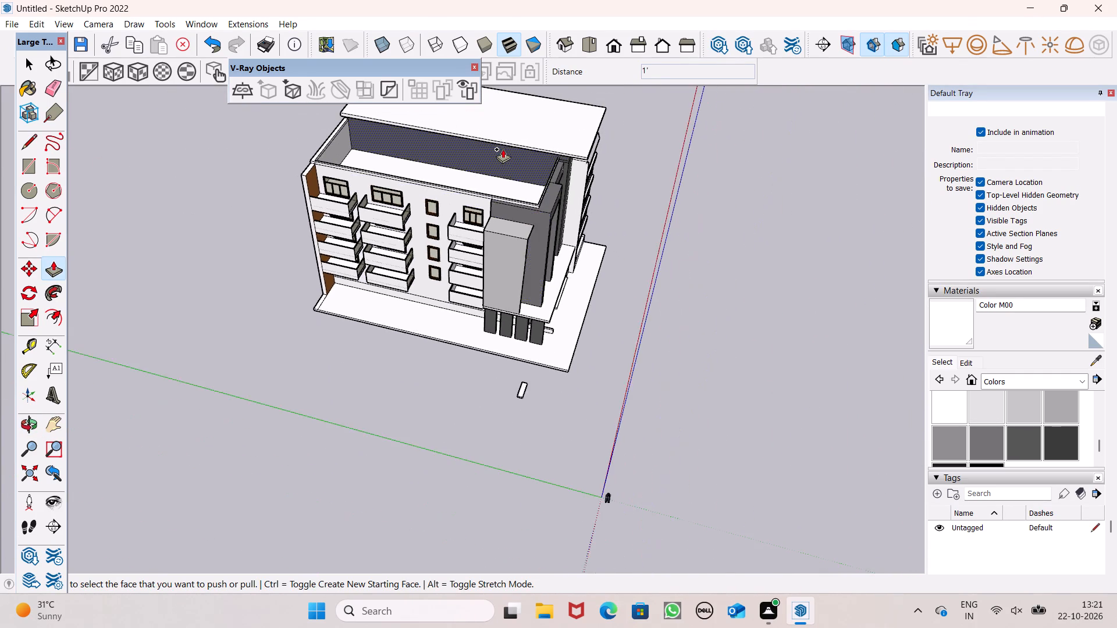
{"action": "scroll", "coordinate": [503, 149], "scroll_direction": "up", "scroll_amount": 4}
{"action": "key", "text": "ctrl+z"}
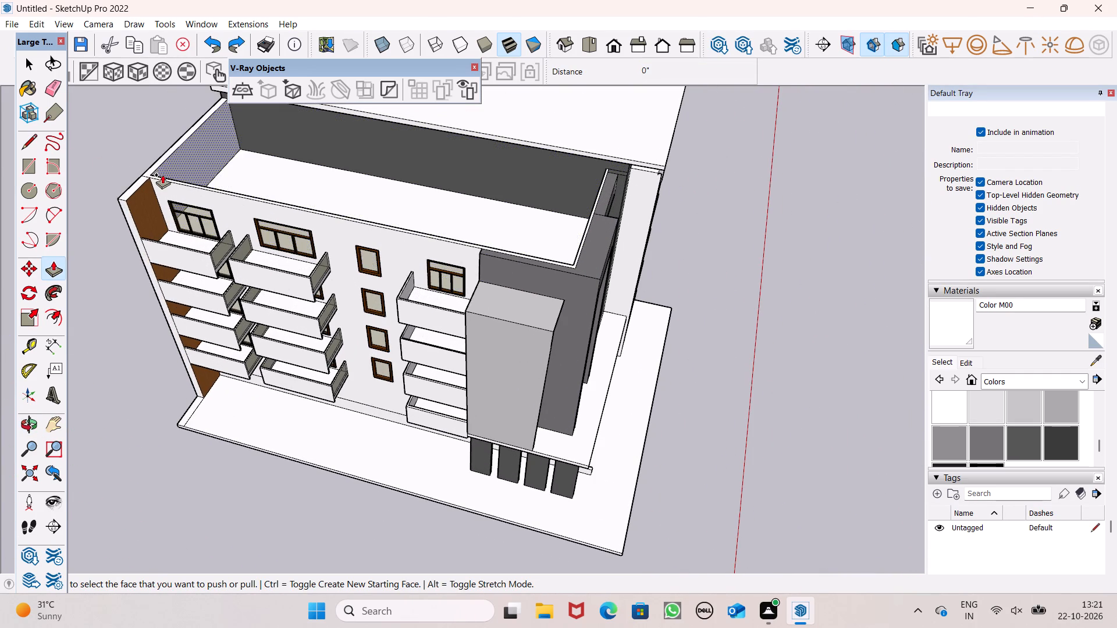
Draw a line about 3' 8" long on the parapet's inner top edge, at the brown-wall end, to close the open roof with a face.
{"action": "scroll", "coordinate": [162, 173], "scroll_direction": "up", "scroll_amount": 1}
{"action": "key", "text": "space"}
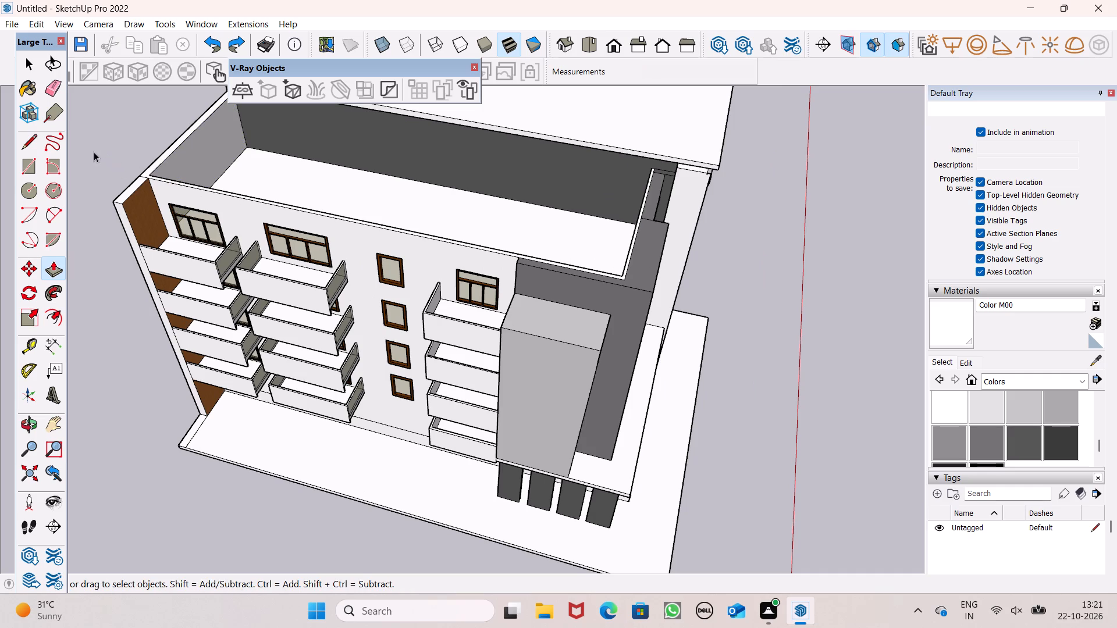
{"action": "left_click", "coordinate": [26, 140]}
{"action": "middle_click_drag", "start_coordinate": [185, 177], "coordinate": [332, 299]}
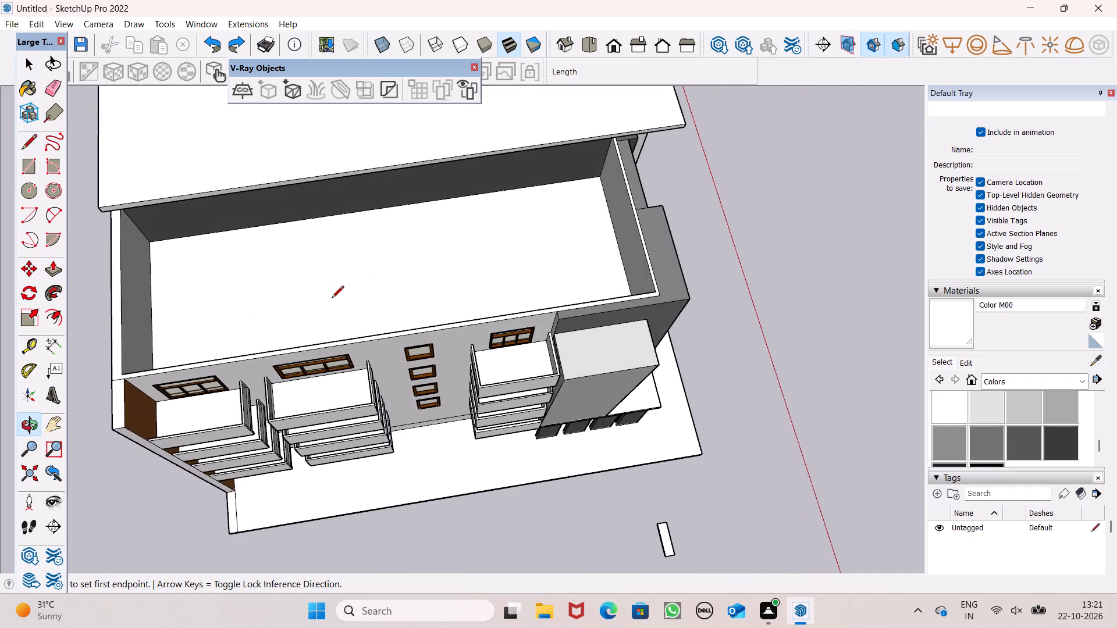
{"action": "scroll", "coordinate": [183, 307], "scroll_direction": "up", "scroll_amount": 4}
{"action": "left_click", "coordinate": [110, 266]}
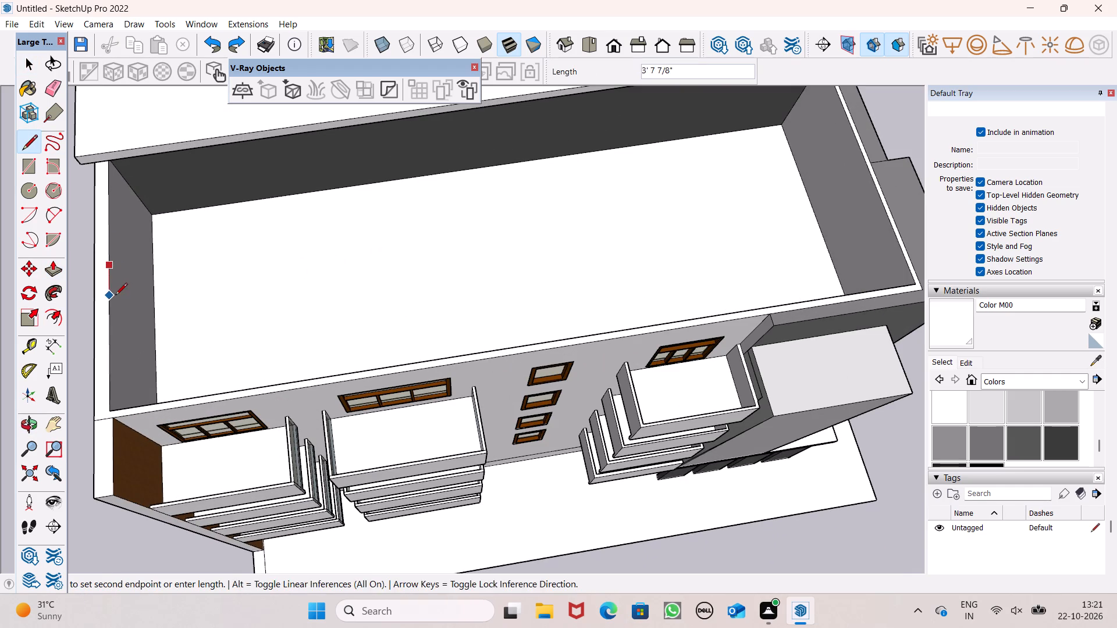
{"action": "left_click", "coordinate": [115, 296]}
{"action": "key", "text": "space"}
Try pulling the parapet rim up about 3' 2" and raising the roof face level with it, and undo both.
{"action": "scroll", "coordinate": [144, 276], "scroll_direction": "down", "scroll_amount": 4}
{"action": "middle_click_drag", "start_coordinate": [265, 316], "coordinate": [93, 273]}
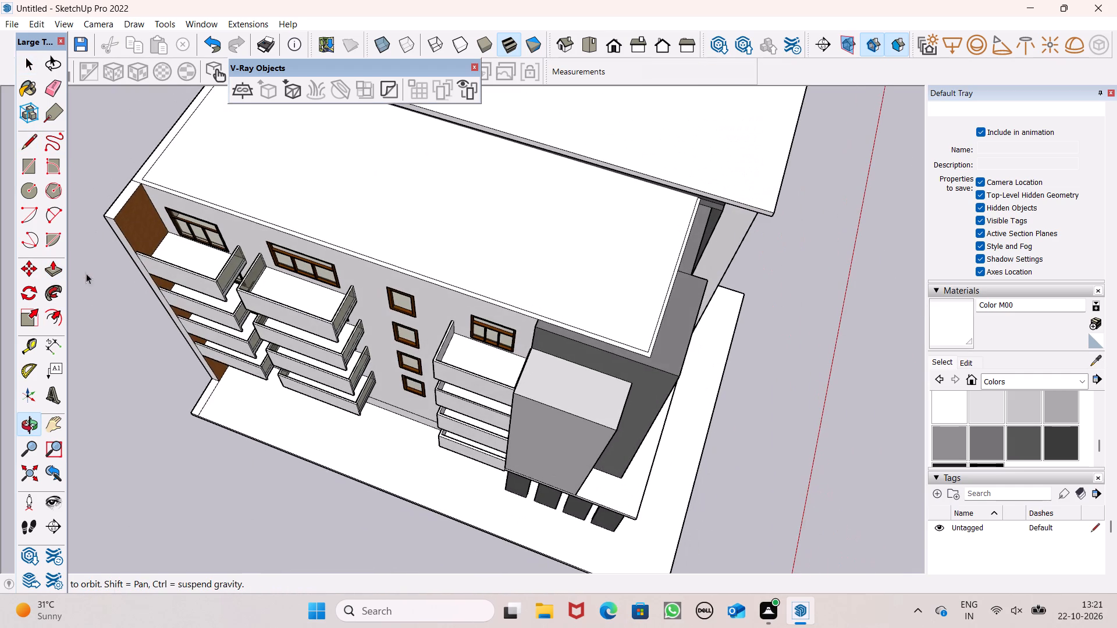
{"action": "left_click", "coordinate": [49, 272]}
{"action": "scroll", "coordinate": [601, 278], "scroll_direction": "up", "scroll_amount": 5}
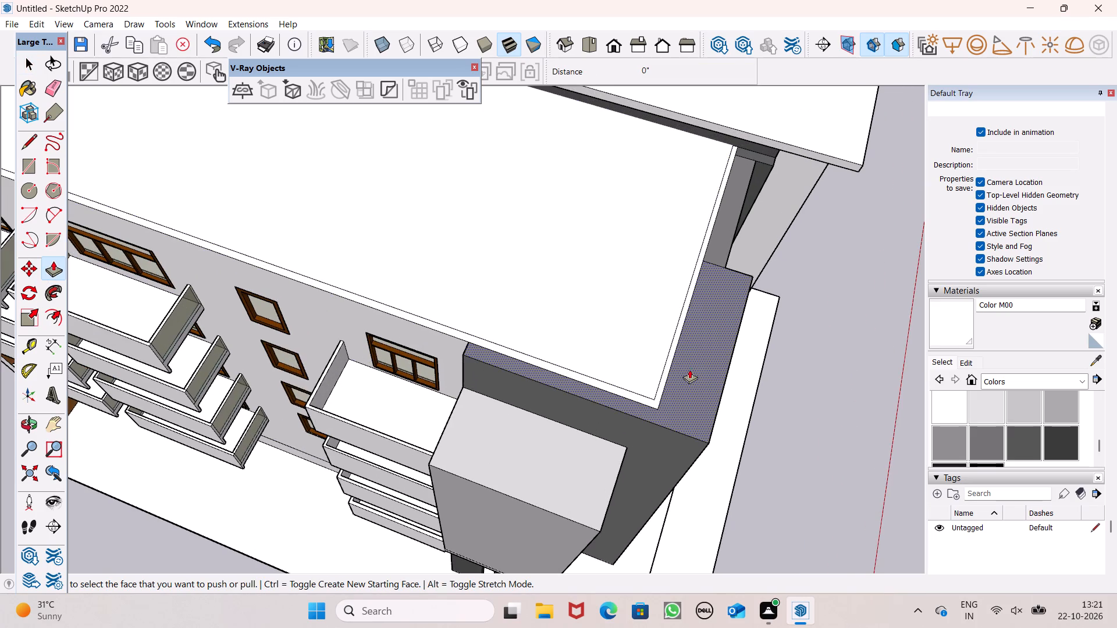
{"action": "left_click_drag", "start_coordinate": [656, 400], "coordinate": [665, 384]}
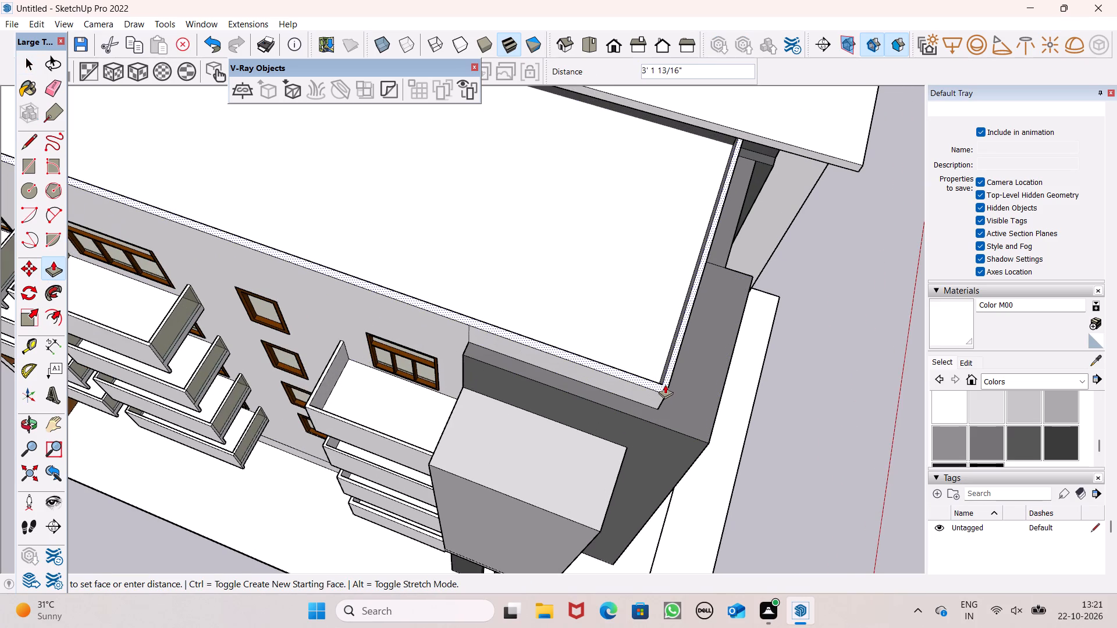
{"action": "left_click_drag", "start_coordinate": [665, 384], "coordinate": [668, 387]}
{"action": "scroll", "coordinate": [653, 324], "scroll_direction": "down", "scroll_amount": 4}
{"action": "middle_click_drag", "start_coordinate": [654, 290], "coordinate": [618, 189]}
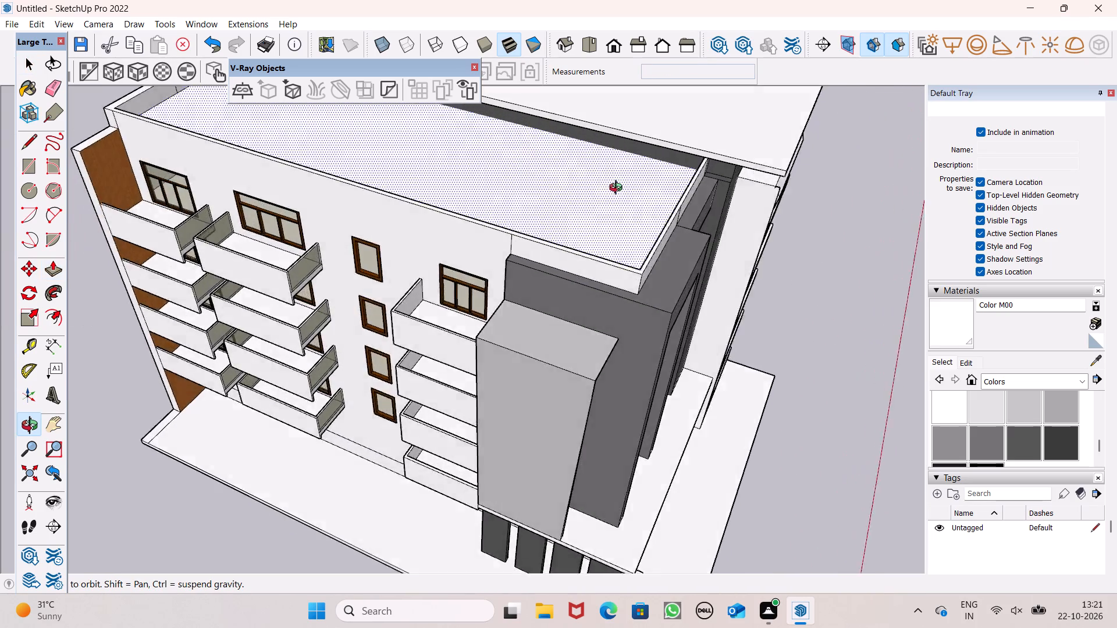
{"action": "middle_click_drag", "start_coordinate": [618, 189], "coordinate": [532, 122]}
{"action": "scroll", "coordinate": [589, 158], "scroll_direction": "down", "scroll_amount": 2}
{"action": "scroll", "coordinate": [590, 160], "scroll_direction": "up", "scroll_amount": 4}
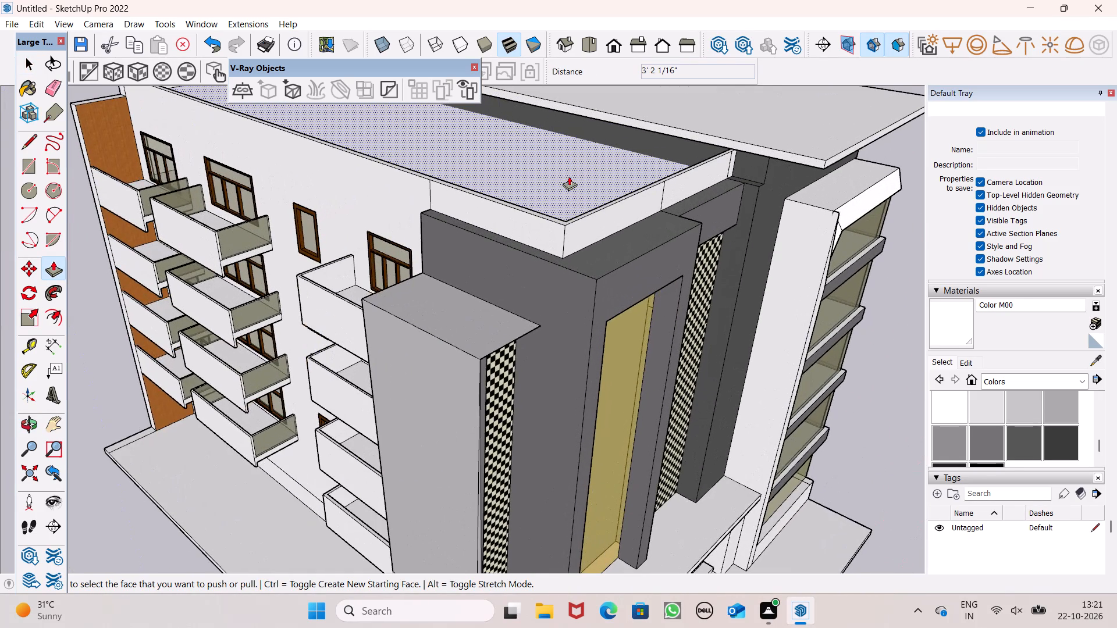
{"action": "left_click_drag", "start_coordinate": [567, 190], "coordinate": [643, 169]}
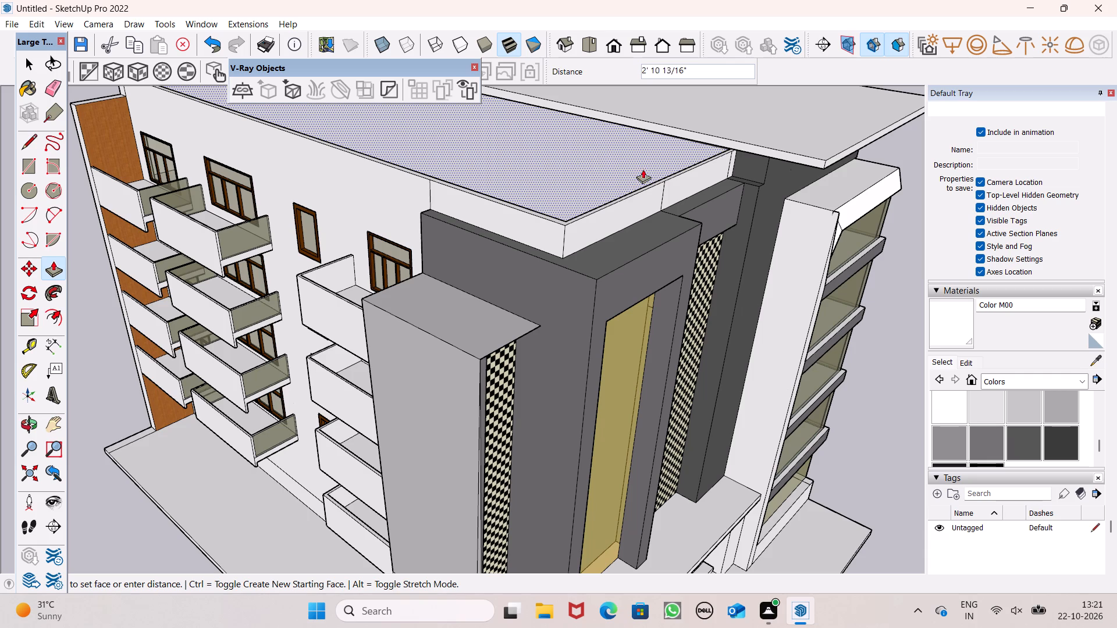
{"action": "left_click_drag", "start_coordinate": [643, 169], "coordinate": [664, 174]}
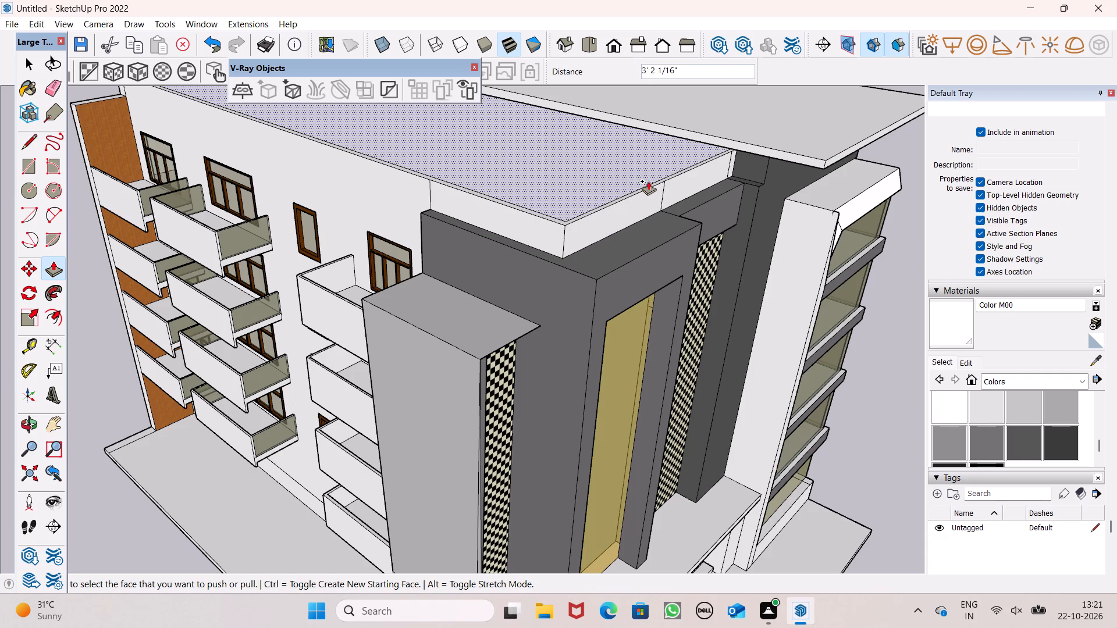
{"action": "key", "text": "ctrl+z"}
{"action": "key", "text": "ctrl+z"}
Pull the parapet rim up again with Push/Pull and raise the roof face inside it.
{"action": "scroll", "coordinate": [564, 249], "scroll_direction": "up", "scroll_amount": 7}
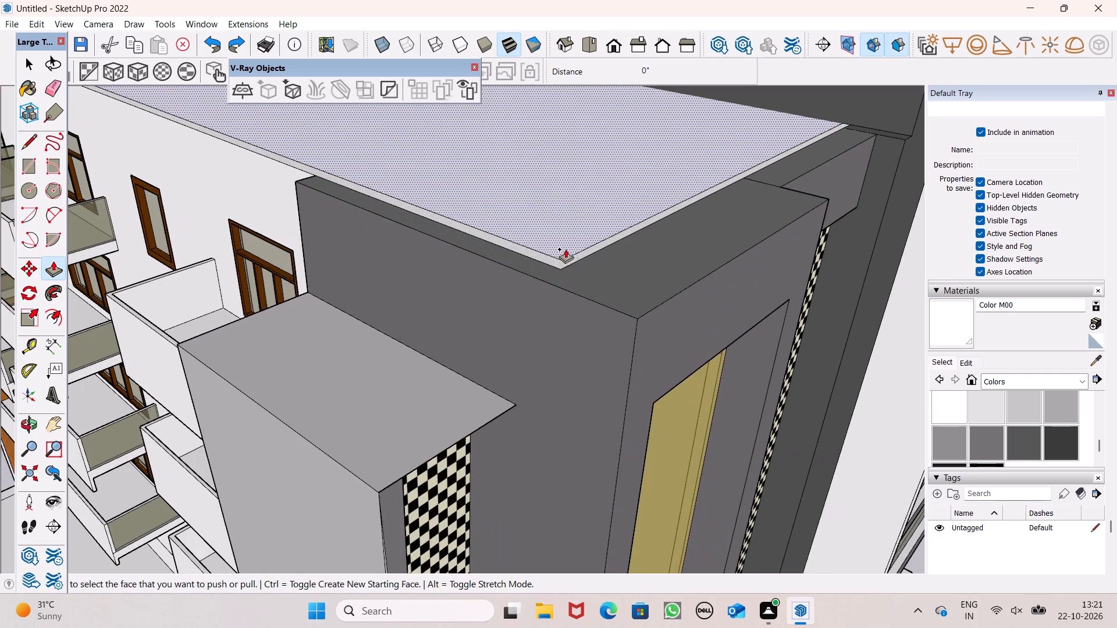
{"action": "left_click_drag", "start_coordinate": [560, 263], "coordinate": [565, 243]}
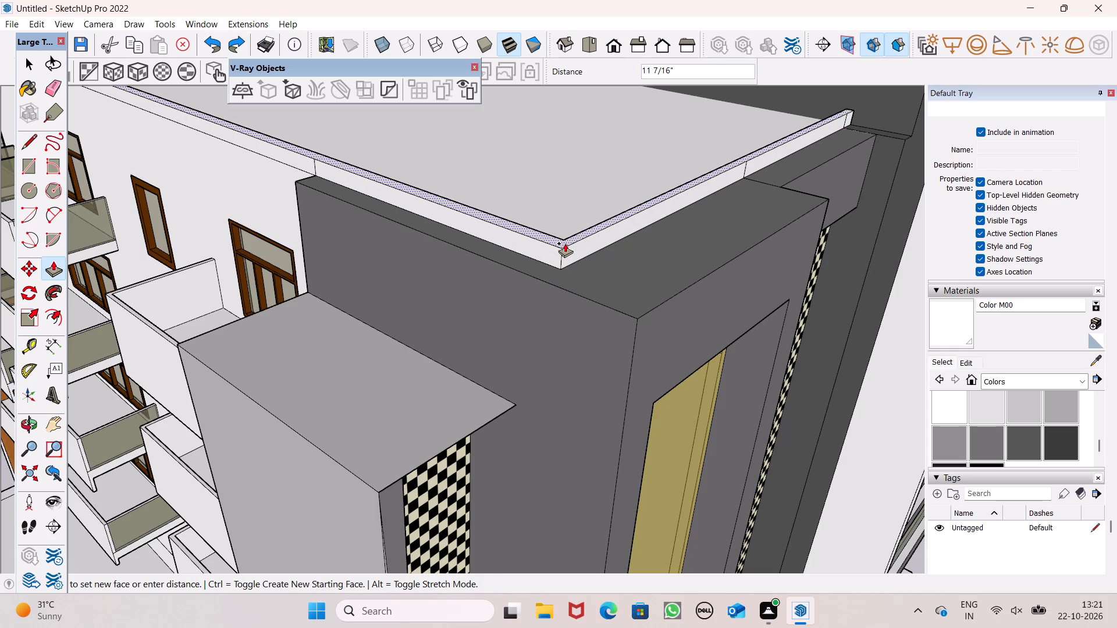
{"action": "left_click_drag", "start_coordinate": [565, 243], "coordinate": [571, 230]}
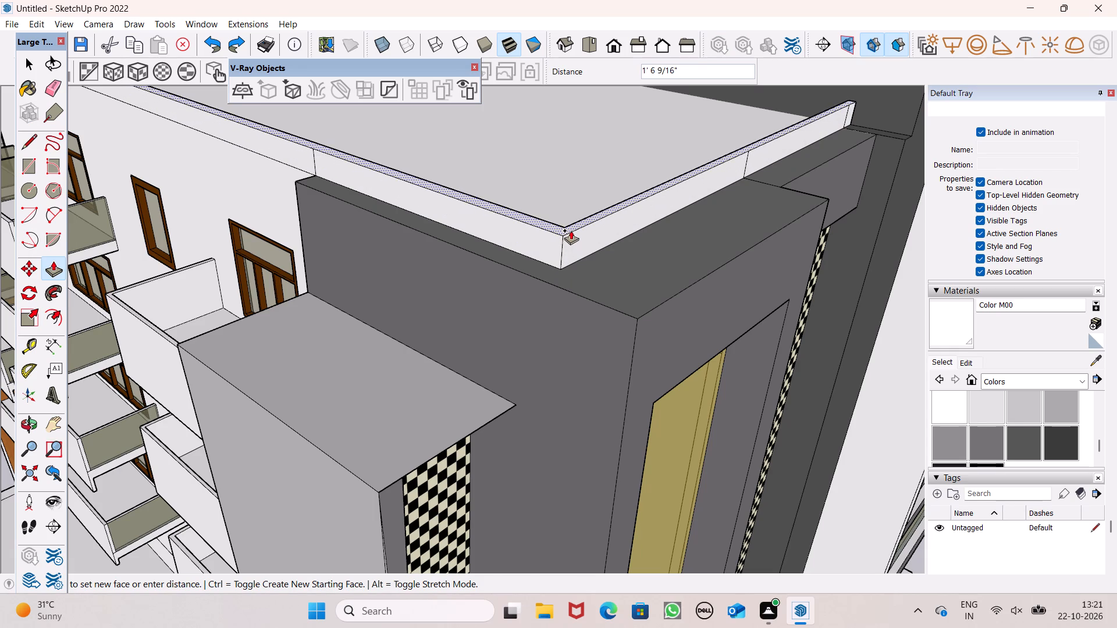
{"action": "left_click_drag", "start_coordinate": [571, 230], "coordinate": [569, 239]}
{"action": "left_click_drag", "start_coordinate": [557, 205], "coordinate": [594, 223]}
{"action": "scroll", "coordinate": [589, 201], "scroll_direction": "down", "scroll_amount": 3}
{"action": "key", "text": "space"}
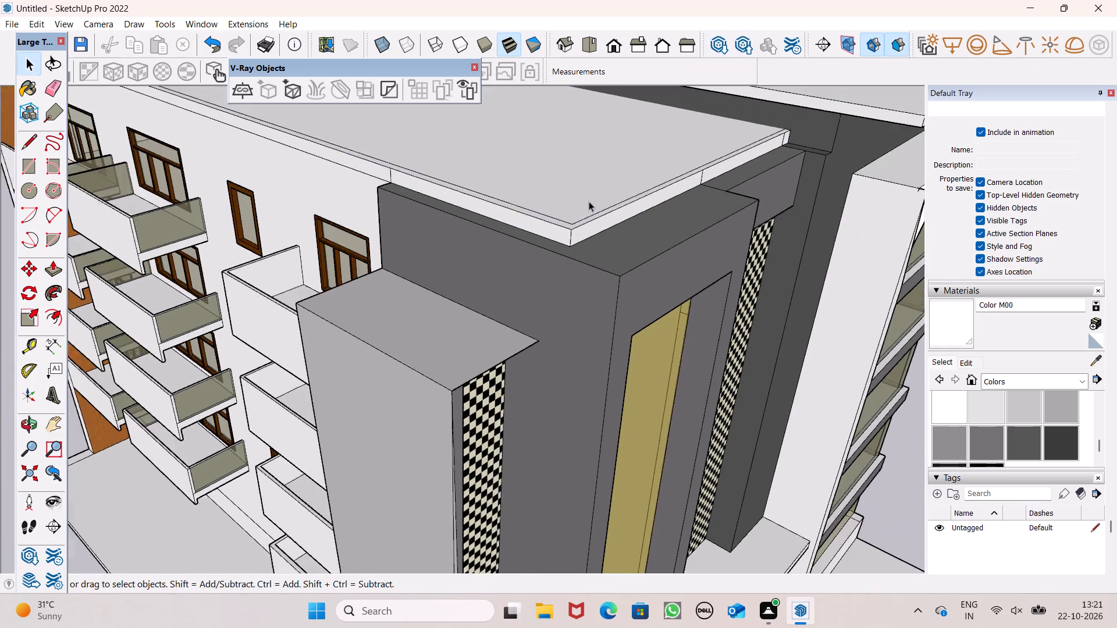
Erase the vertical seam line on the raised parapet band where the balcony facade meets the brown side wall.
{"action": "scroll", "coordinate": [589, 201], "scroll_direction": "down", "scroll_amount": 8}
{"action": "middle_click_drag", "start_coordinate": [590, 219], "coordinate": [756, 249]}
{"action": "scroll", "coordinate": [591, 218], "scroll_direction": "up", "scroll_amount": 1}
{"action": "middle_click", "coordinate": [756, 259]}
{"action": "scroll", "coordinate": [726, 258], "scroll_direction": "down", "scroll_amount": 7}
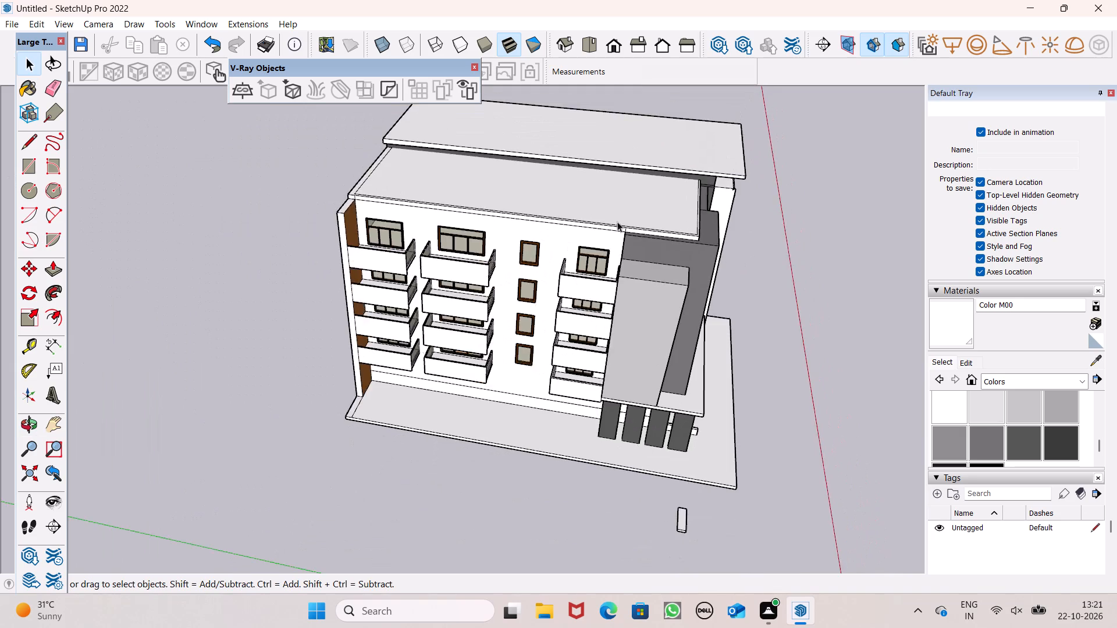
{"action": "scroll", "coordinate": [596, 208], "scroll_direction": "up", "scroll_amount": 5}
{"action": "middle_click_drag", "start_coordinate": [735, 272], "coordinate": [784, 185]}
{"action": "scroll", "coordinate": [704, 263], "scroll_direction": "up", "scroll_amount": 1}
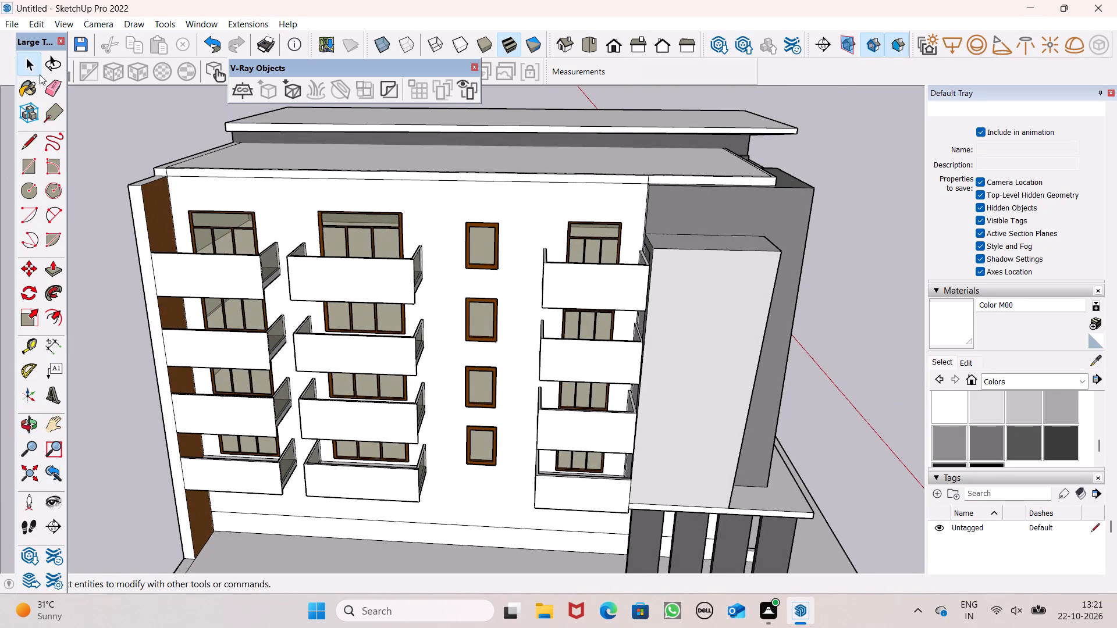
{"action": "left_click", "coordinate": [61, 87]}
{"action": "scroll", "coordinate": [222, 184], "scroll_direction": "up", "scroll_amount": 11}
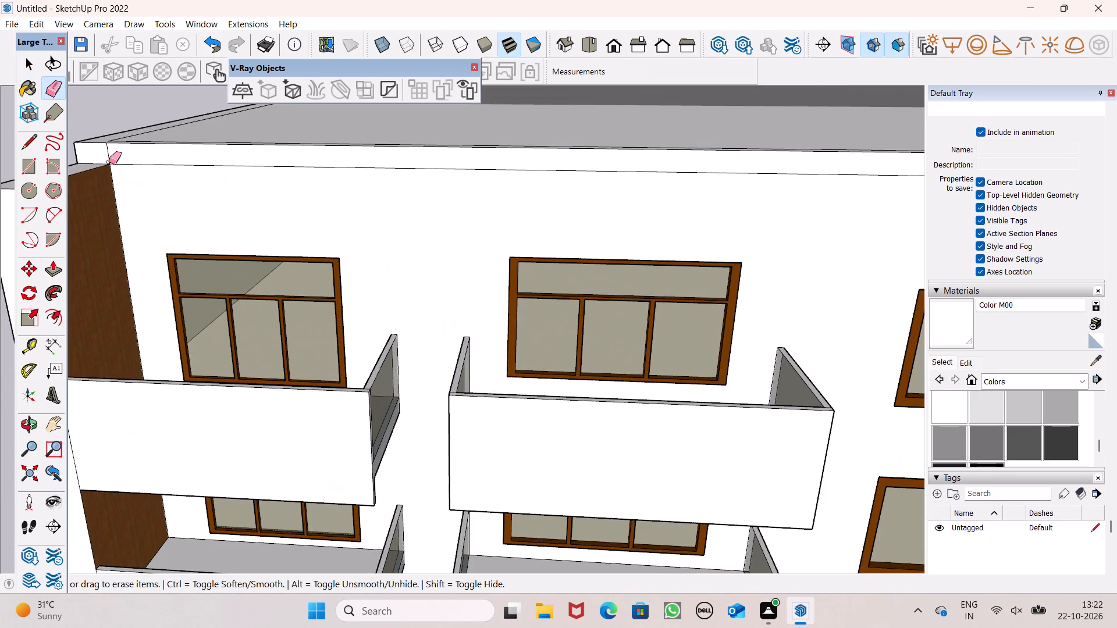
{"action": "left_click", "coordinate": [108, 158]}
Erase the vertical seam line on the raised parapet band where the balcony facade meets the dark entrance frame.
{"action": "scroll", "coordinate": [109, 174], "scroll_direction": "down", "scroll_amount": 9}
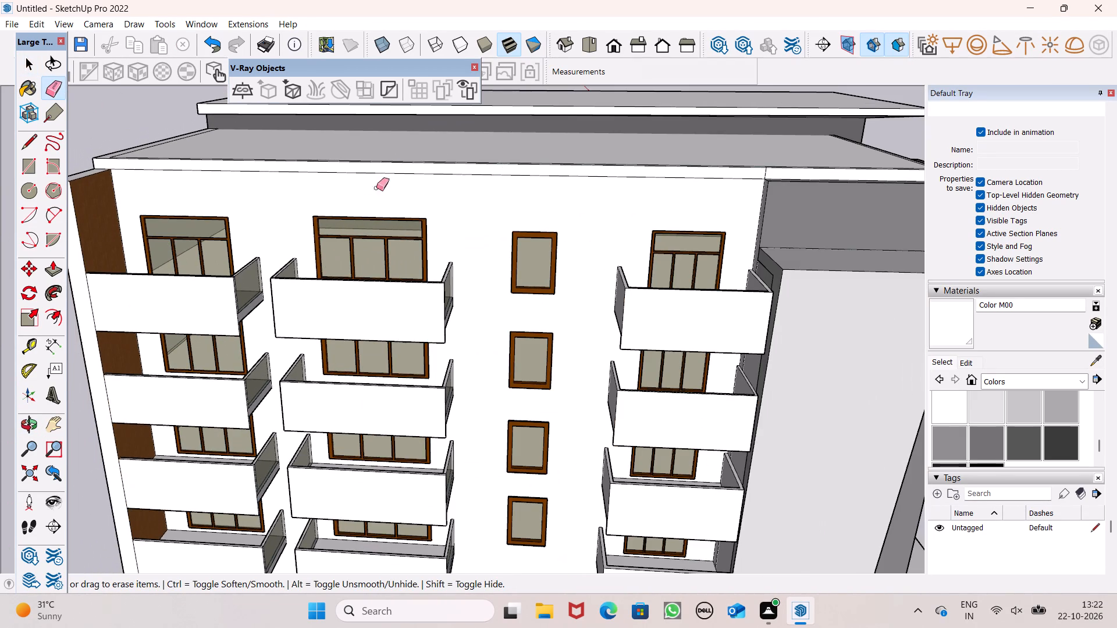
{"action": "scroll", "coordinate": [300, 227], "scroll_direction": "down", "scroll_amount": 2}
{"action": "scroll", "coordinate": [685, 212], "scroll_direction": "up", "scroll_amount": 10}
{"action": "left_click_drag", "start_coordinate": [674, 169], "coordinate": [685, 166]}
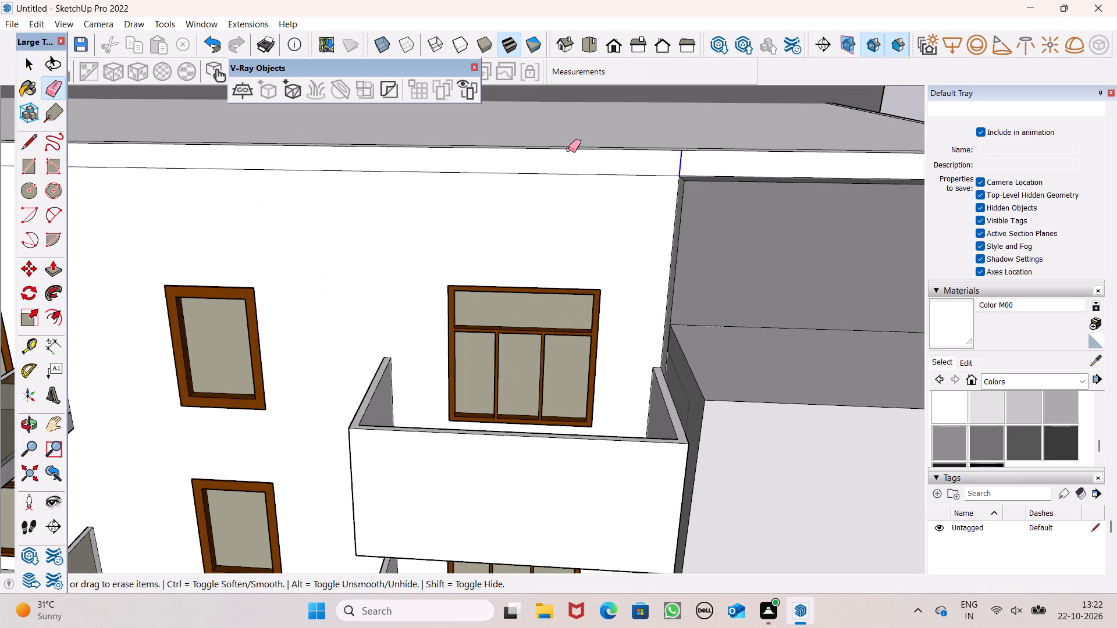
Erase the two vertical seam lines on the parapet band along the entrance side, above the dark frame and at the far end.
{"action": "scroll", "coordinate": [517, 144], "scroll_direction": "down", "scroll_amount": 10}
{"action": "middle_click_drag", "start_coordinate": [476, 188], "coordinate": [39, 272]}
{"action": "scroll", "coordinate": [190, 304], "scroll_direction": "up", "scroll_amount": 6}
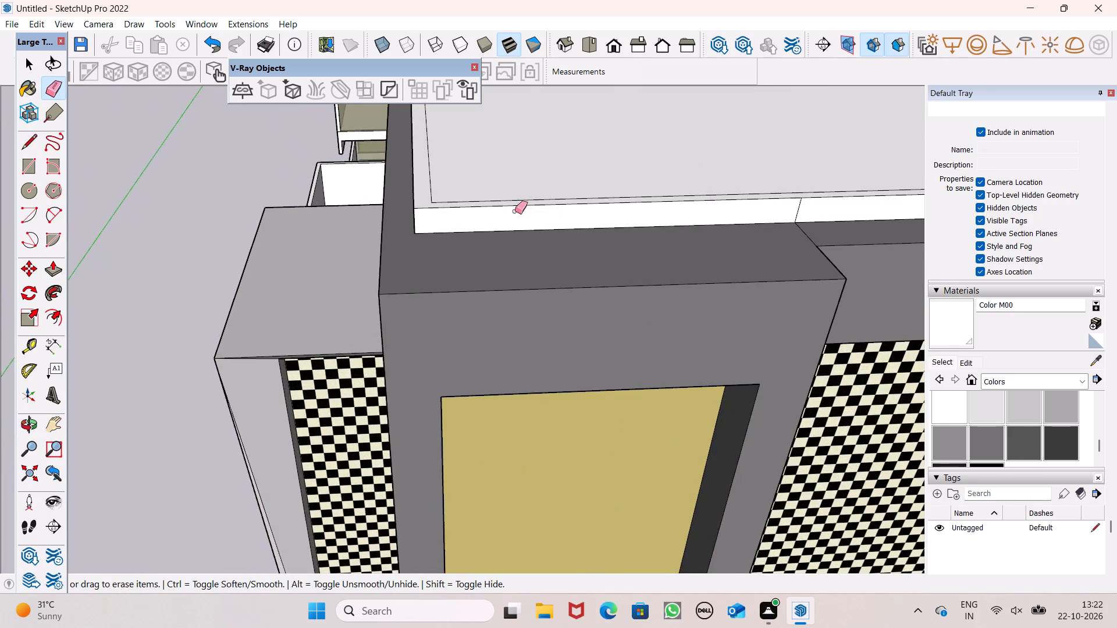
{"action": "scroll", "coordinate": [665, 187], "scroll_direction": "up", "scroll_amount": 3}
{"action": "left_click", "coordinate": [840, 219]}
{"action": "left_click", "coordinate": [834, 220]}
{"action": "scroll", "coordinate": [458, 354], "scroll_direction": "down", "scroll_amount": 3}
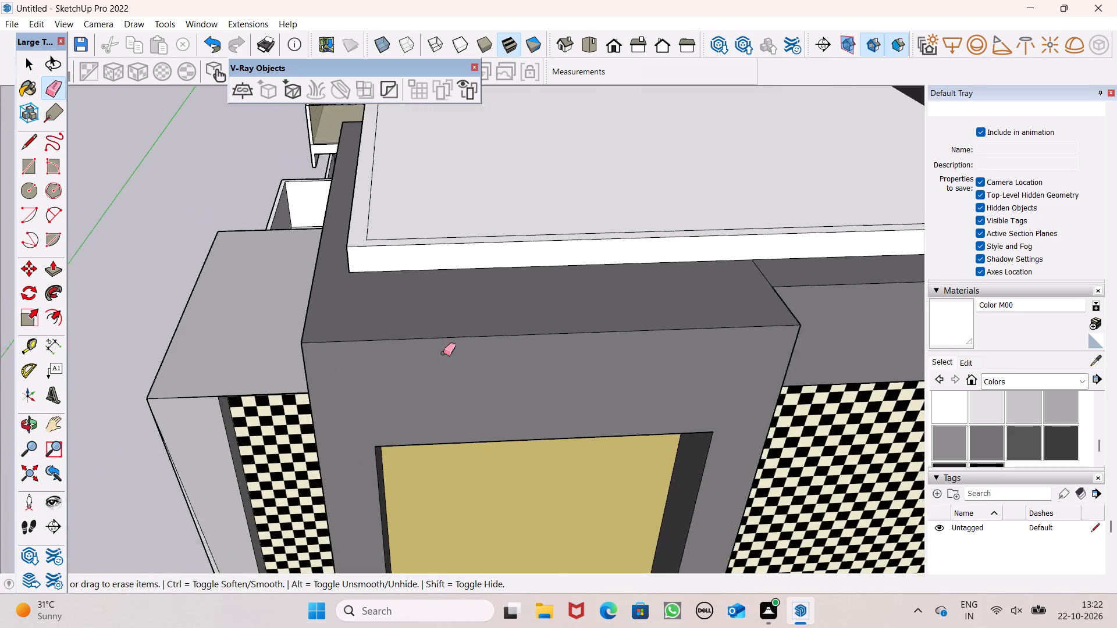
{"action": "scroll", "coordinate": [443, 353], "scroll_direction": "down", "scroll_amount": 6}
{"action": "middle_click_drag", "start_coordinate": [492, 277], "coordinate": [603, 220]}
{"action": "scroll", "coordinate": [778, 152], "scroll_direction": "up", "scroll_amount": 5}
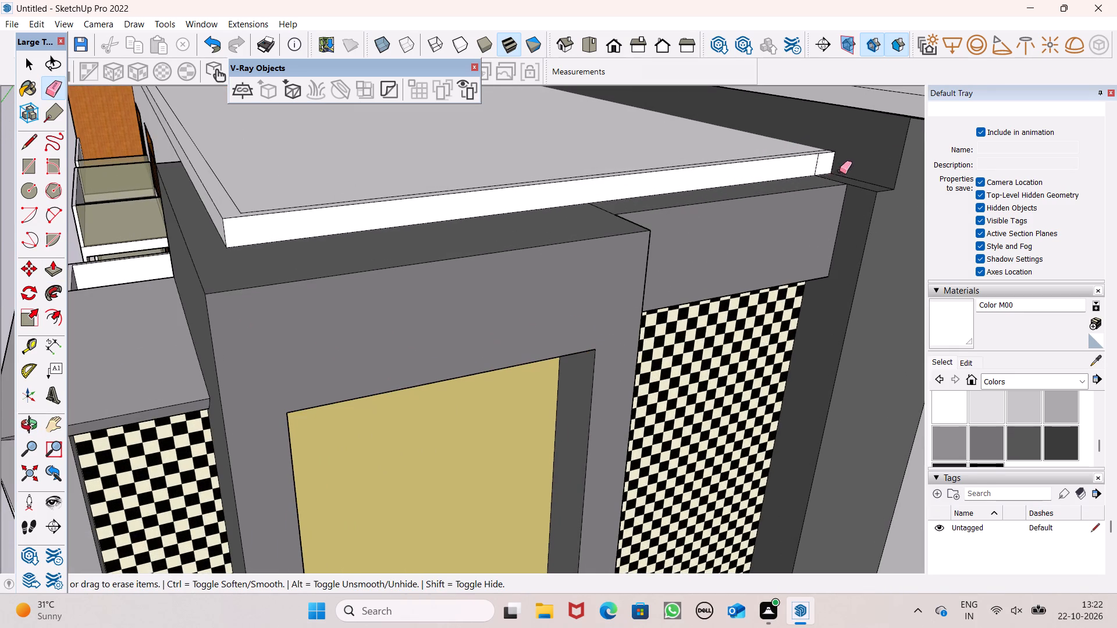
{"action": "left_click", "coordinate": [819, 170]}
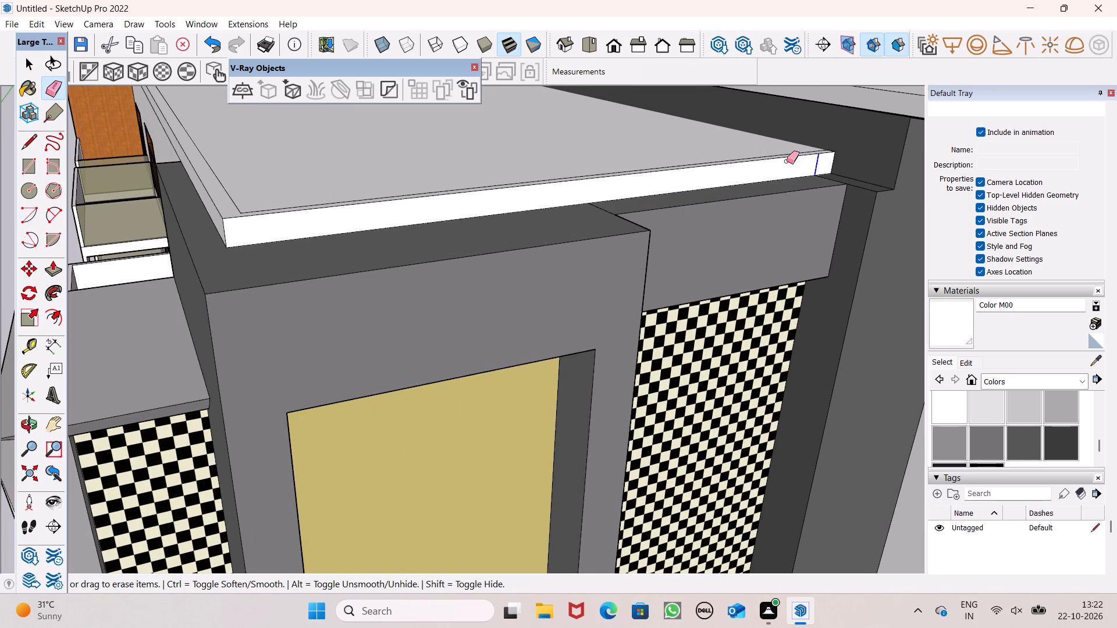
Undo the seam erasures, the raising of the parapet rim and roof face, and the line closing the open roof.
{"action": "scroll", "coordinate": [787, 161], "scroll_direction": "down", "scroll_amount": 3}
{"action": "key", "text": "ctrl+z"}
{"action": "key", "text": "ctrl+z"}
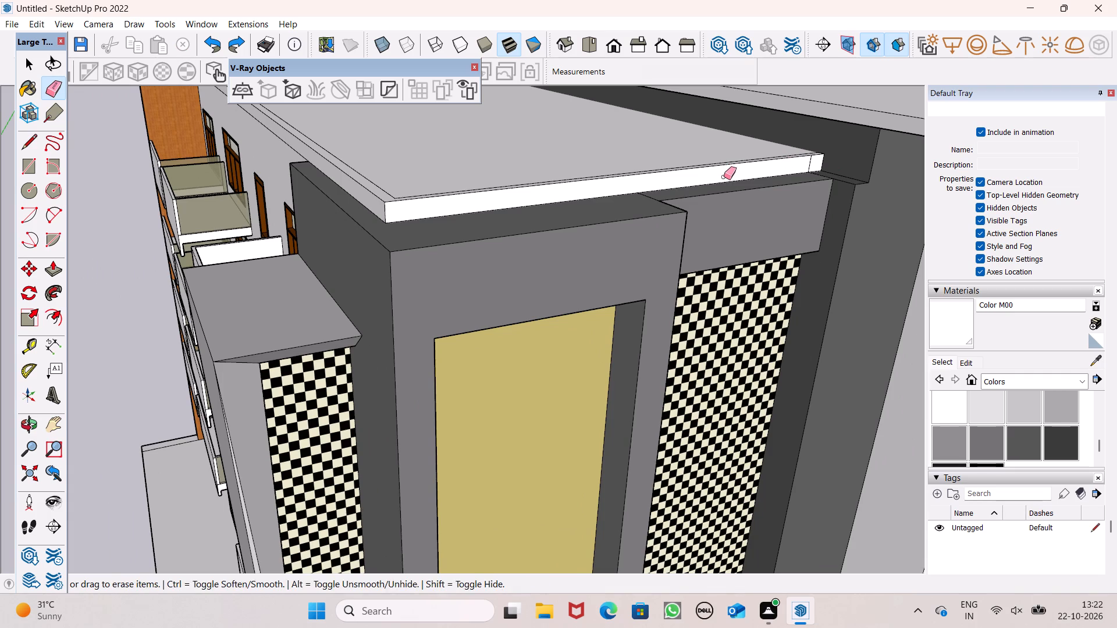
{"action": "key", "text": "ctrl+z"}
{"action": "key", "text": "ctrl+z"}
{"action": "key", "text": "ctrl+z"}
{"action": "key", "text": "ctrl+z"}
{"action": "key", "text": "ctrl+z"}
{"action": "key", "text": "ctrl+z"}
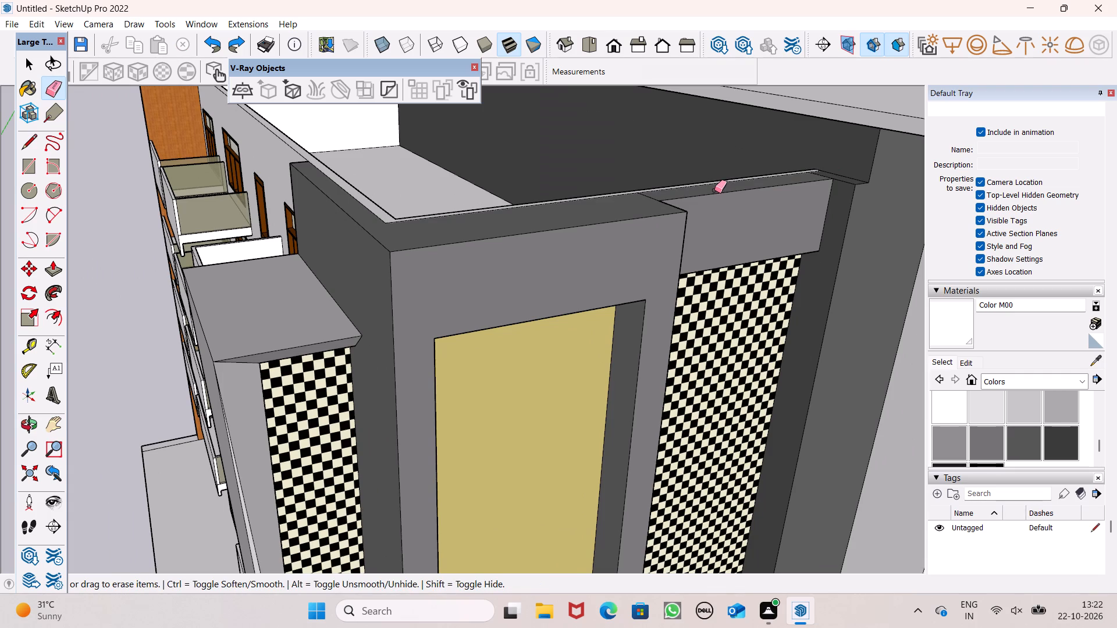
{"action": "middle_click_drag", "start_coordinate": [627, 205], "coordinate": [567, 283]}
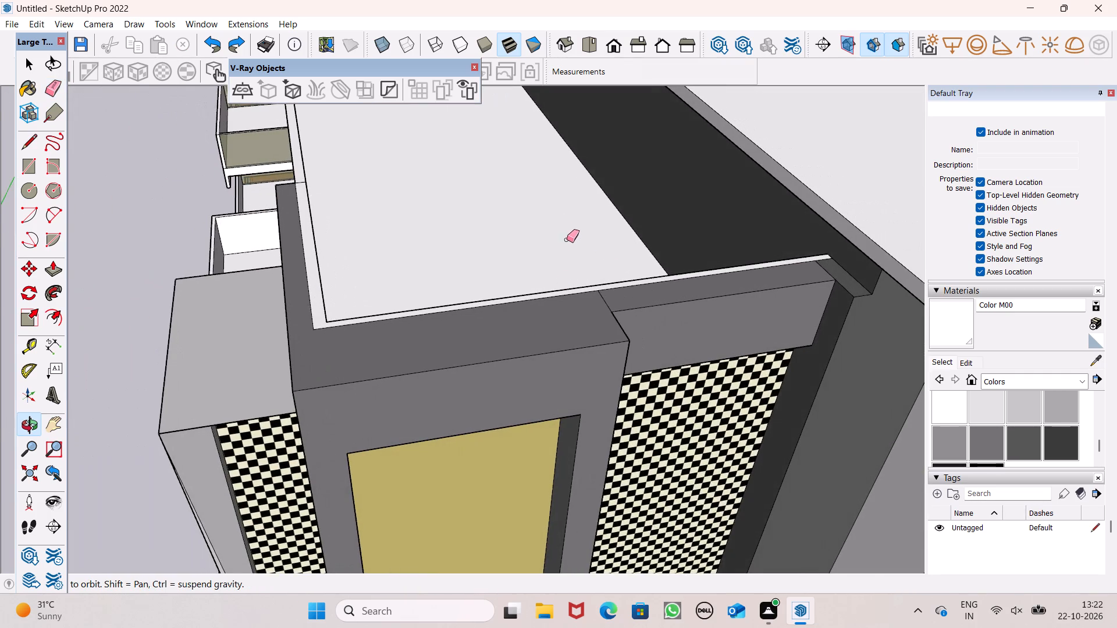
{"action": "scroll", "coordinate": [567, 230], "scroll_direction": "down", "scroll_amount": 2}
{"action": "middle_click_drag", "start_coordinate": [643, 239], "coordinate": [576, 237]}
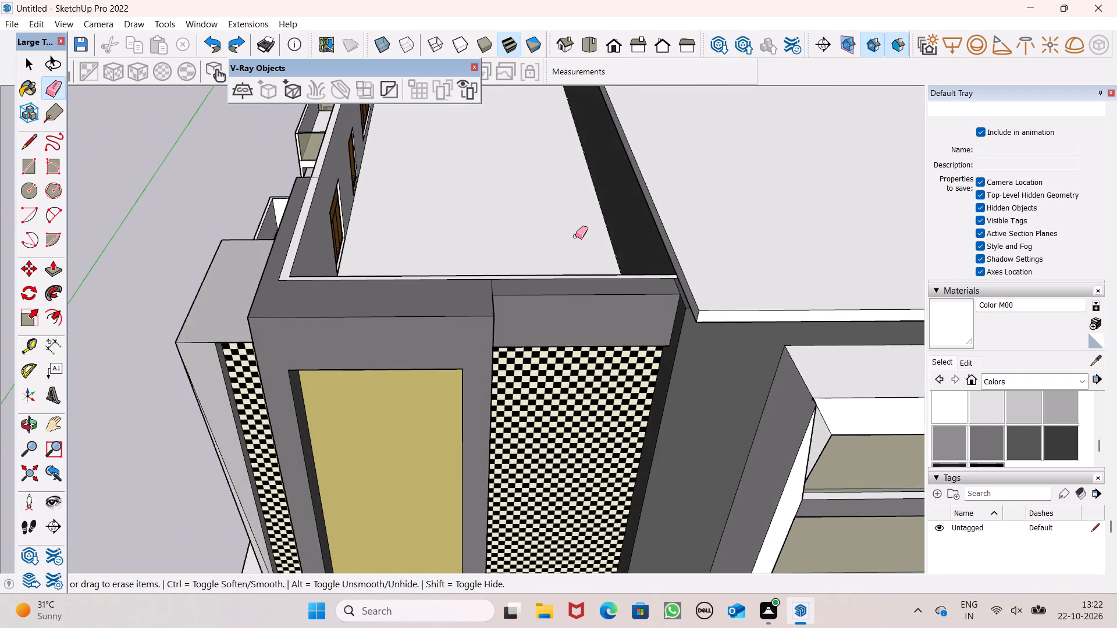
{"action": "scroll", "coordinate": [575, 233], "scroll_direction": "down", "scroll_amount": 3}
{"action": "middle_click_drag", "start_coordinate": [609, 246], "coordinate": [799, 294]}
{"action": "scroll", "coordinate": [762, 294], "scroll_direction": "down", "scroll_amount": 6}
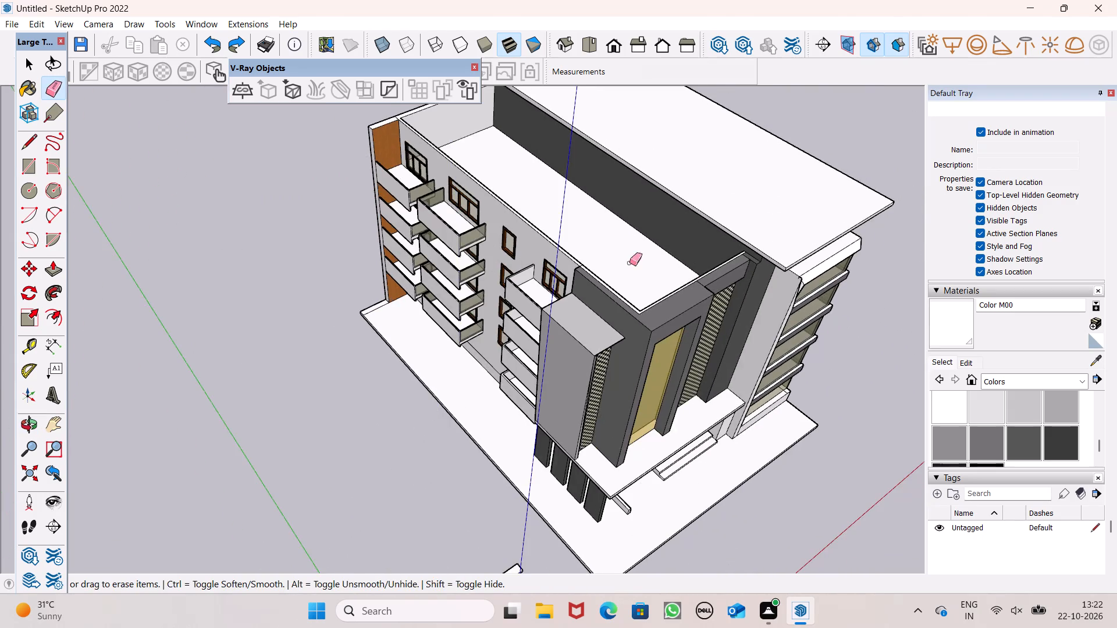
Draw a short line at the parapet corner by the brown side wall to close the open roof with a face.
{"action": "scroll", "coordinate": [532, 205], "scroll_direction": "up", "scroll_amount": 3}
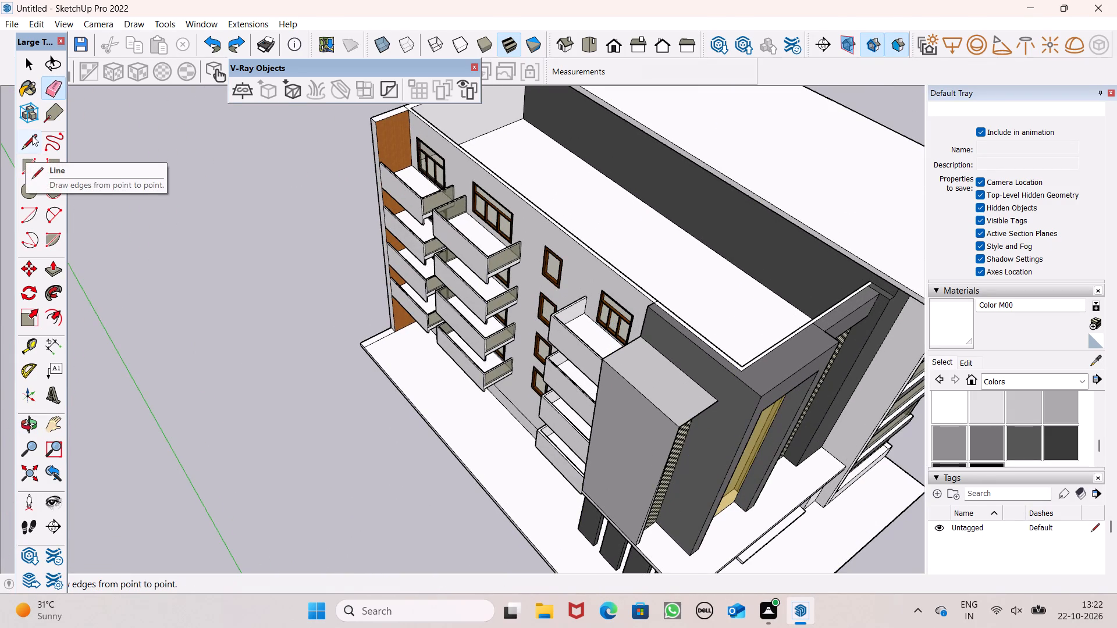
{"action": "left_click", "coordinate": [32, 135]}
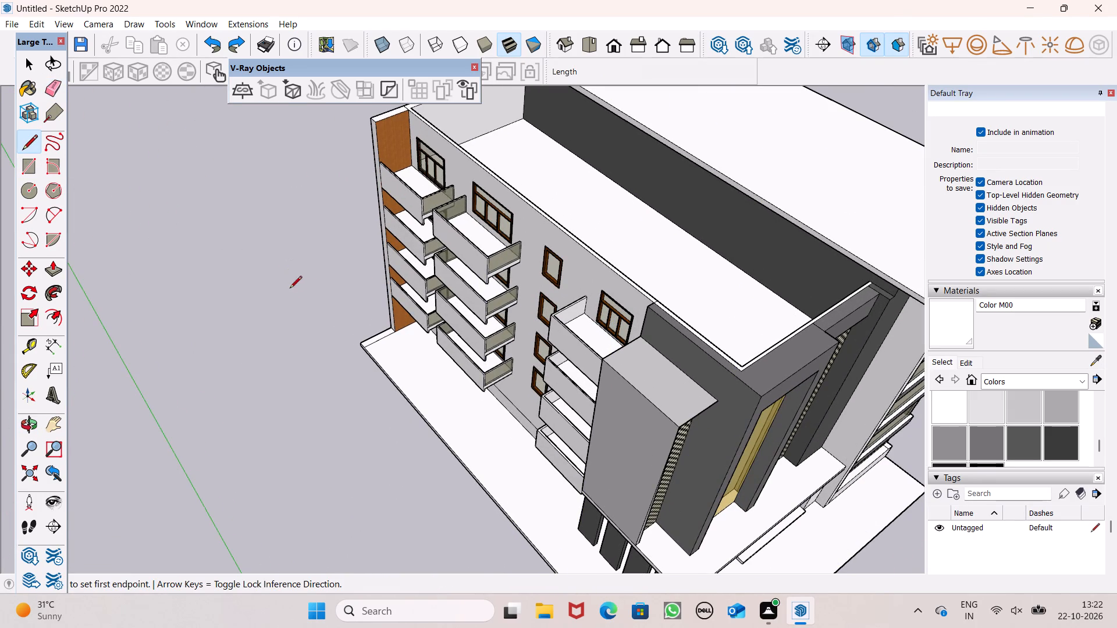
{"action": "scroll", "coordinate": [294, 295], "scroll_direction": "down", "scroll_amount": 4}
{"action": "scroll", "coordinate": [320, 158], "scroll_direction": "up", "scroll_amount": 11}
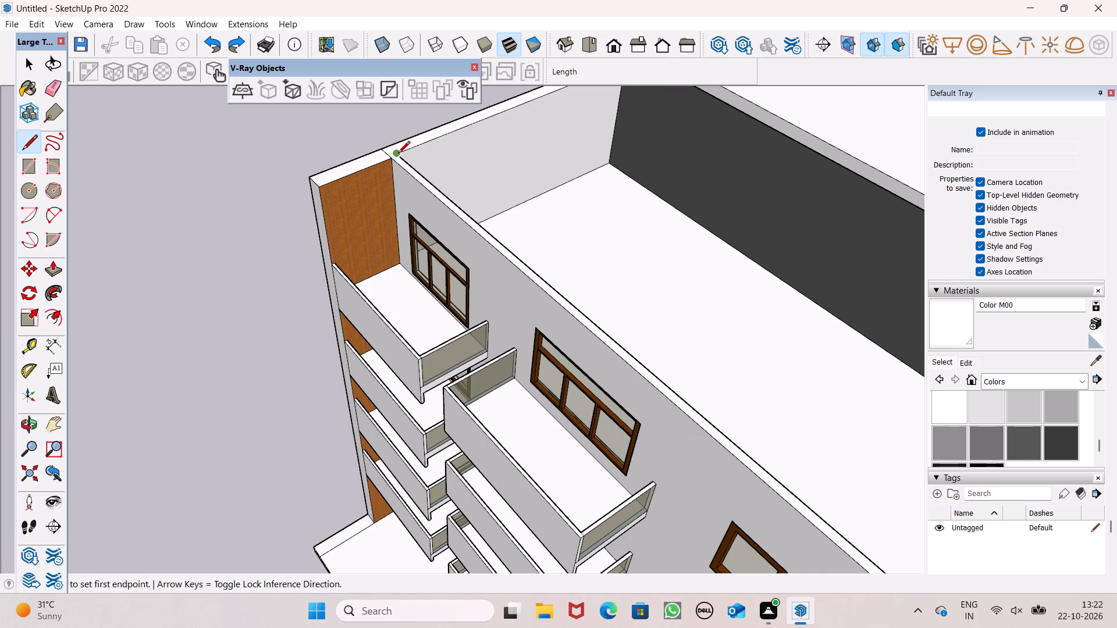
{"action": "left_click", "coordinate": [398, 154]}
{"action": "left_click", "coordinate": [409, 151]}
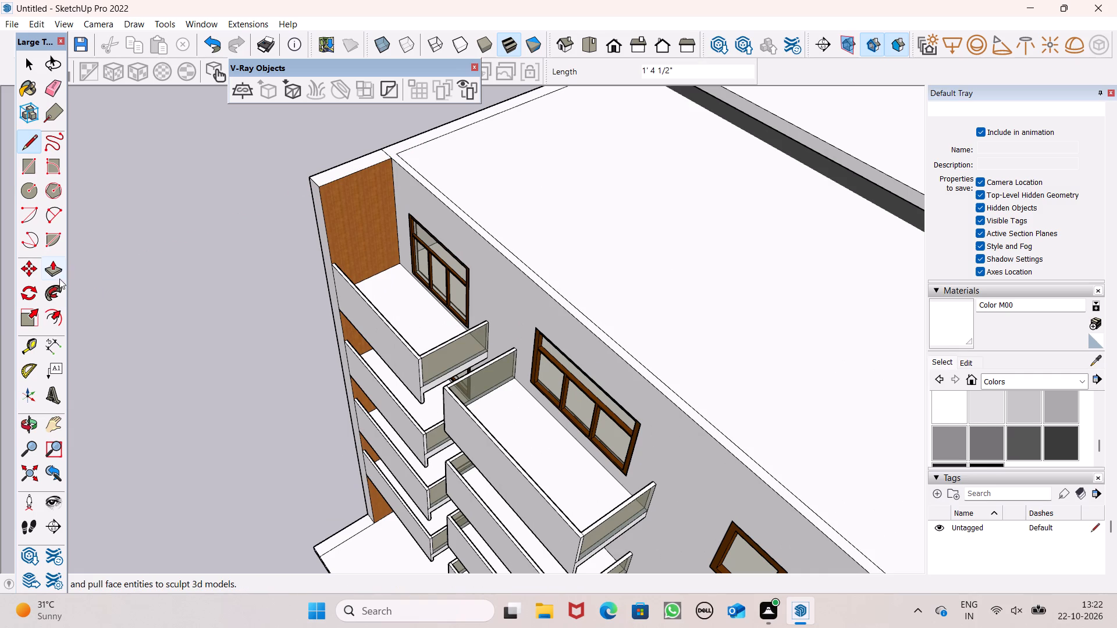
Raise the parapet rim section around the corner above the dark entrance frame by 10 1/8" with Push/Pull.
{"action": "left_click", "coordinate": [60, 276]}
{"action": "scroll", "coordinate": [310, 216], "scroll_direction": "down", "scroll_amount": 2}
{"action": "scroll", "coordinate": [401, 302], "scroll_direction": "down", "scroll_amount": 5}
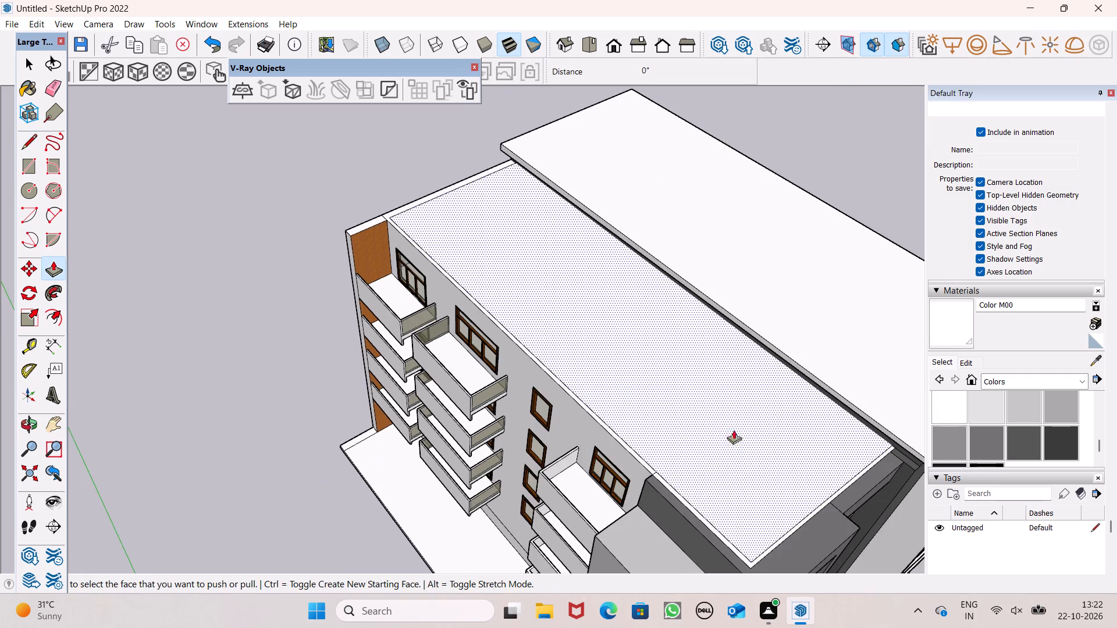
{"action": "scroll", "coordinate": [549, 287], "scroll_direction": "down", "scroll_amount": 4}
{"action": "middle_click_drag", "start_coordinate": [659, 379], "coordinate": [664, 311]}
{"action": "scroll", "coordinate": [666, 317], "scroll_direction": "up", "scroll_amount": 1}
{"action": "scroll", "coordinate": [707, 432], "scroll_direction": "up", "scroll_amount": 14}
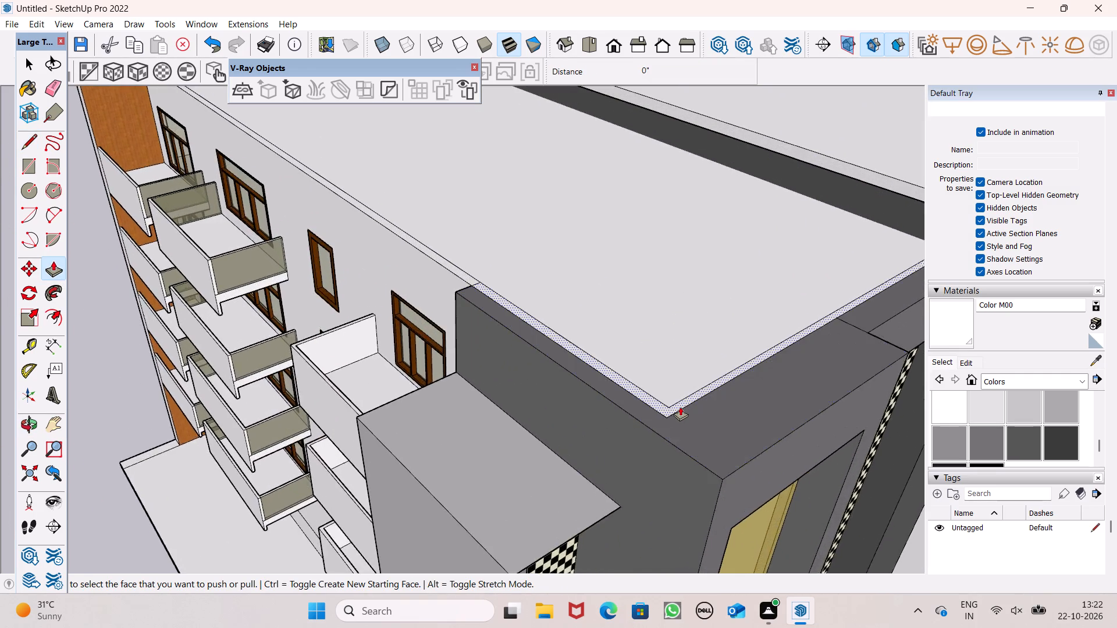
{"action": "scroll", "coordinate": [680, 406], "scroll_direction": "up", "scroll_amount": 3}
{"action": "left_click_drag", "start_coordinate": [667, 406], "coordinate": [666, 388]}
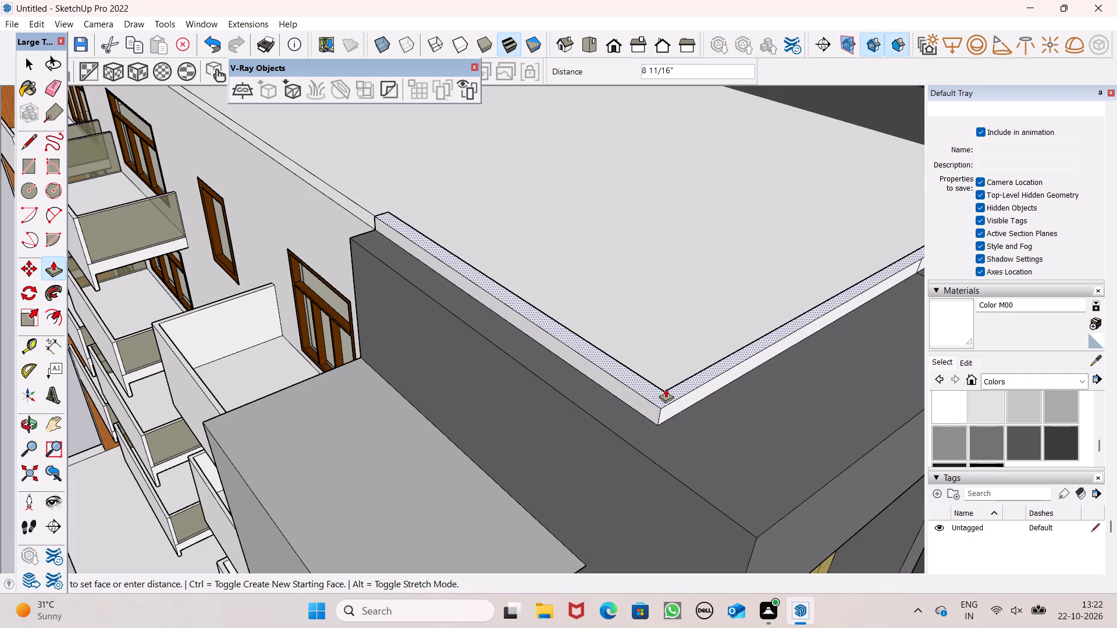
{"action": "left_click_drag", "start_coordinate": [666, 388], "coordinate": [666, 386]}
Raise the parapet rim along the balcony facade and the enclosed roof face by 10 1/8" to match the entrance section.
{"action": "scroll", "coordinate": [502, 313], "scroll_direction": "down", "scroll_amount": 3}
{"action": "middle_click_drag", "start_coordinate": [477, 309], "coordinate": [733, 345]}
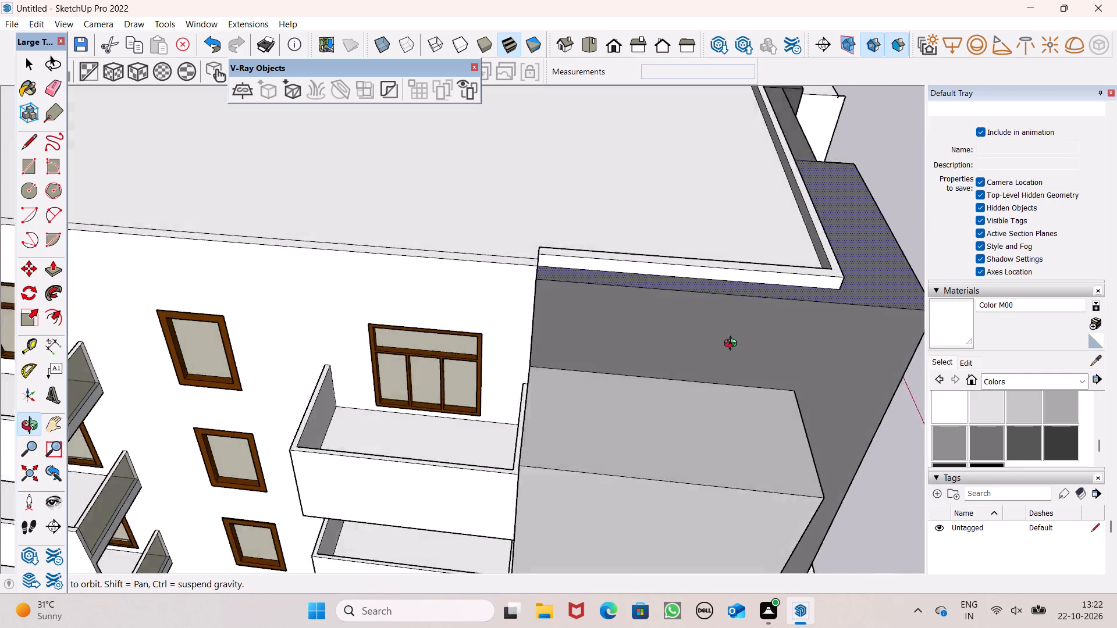
{"action": "middle_click_drag", "start_coordinate": [733, 345], "coordinate": [732, 423]}
{"action": "scroll", "coordinate": [557, 326], "scroll_direction": "up", "scroll_amount": 1}
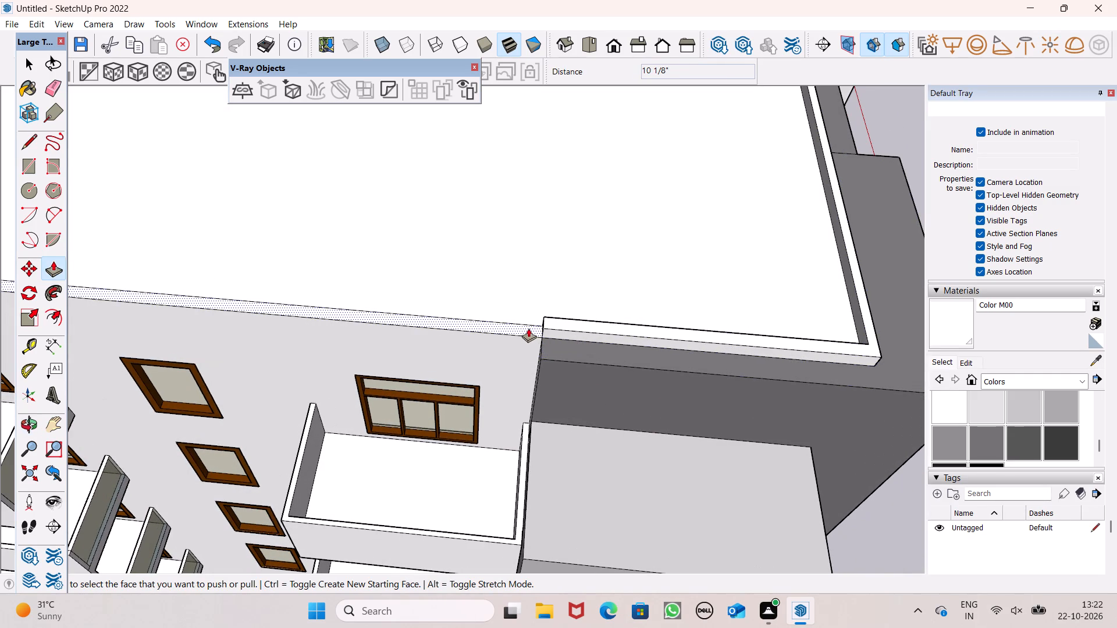
{"action": "left_click_drag", "start_coordinate": [528, 328], "coordinate": [559, 317]}
{"action": "left_click_drag", "start_coordinate": [572, 277], "coordinate": [738, 334]}
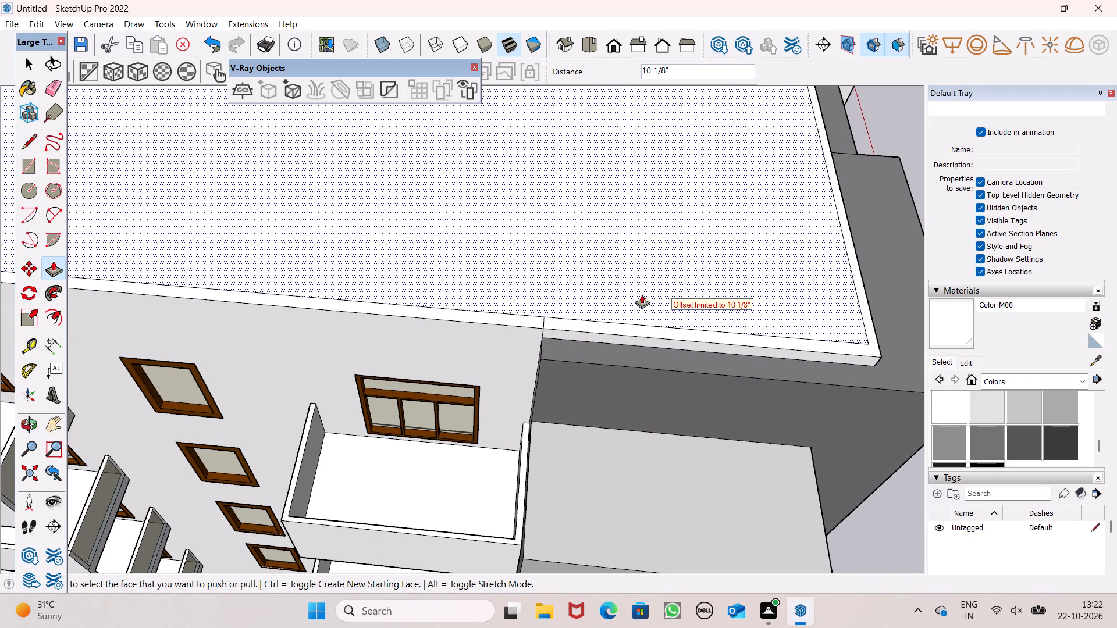
Erase the seams on the side and top of the parapet band where the balcony facade meets the dark entrance frame.
{"action": "scroll", "coordinate": [639, 290], "scroll_direction": "down", "scroll_amount": 12}
{"action": "middle_click_drag", "start_coordinate": [593, 284], "coordinate": [308, 63]}
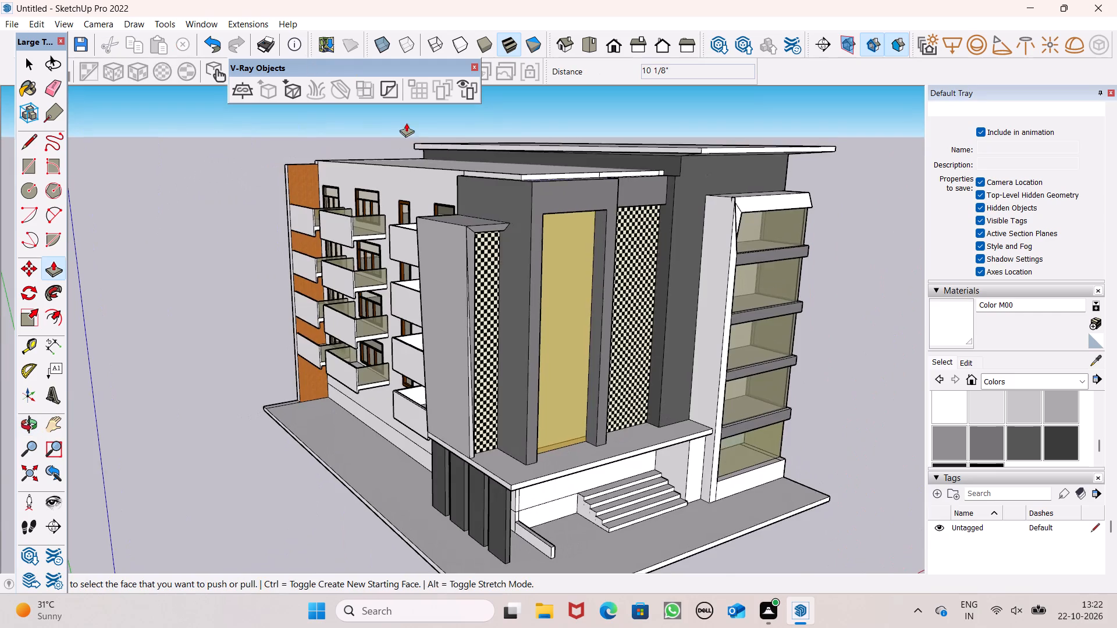
{"action": "scroll", "coordinate": [406, 123], "scroll_direction": "up", "scroll_amount": 6}
{"action": "left_click", "coordinate": [53, 96]}
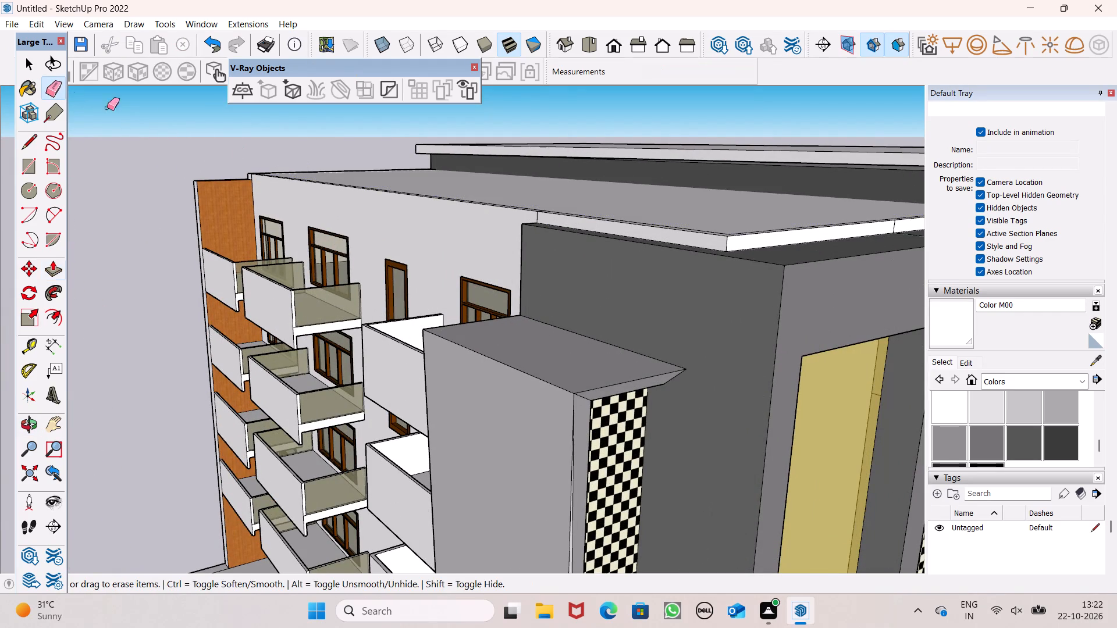
{"action": "scroll", "coordinate": [377, 205], "scroll_direction": "up", "scroll_amount": 4}
{"action": "scroll", "coordinate": [631, 242], "scroll_direction": "up", "scroll_amount": 4}
{"action": "left_click_drag", "start_coordinate": [608, 199], "coordinate": [622, 197]}
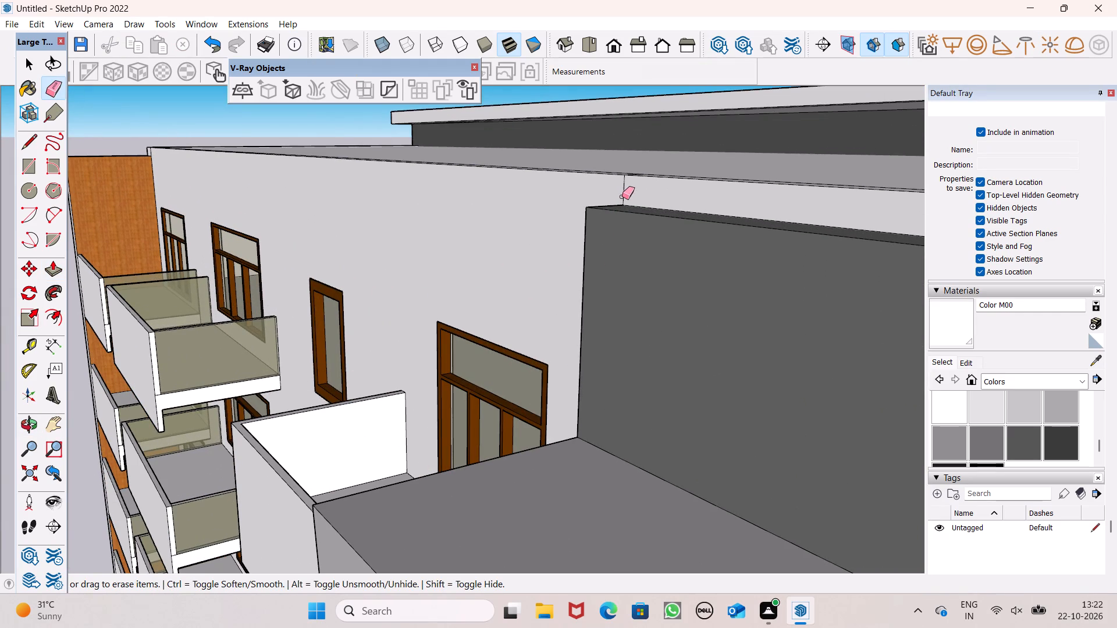
{"action": "left_click_drag", "start_coordinate": [621, 196], "coordinate": [607, 190]}
{"action": "scroll", "coordinate": [601, 201], "scroll_direction": "up", "scroll_amount": 5}
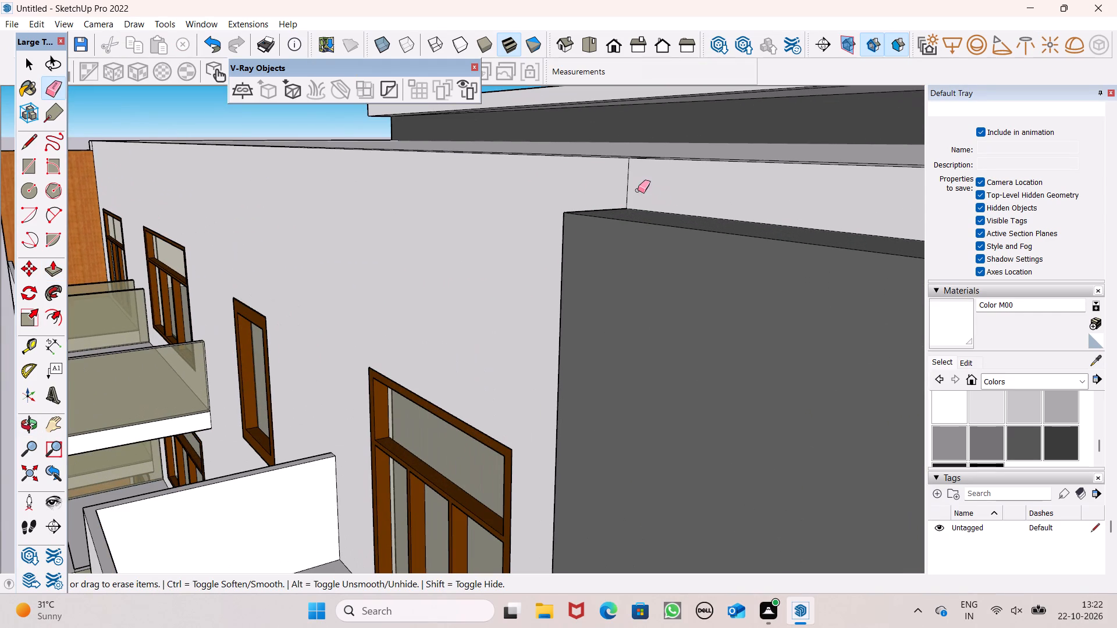
{"action": "left_click_drag", "start_coordinate": [636, 188], "coordinate": [612, 178]}
{"action": "scroll", "coordinate": [600, 218], "scroll_direction": "down", "scroll_amount": 5}
{"action": "middle_click_drag", "start_coordinate": [602, 238], "coordinate": [613, 409]}
{"action": "scroll", "coordinate": [681, 310], "scroll_direction": "up", "scroll_amount": 4}
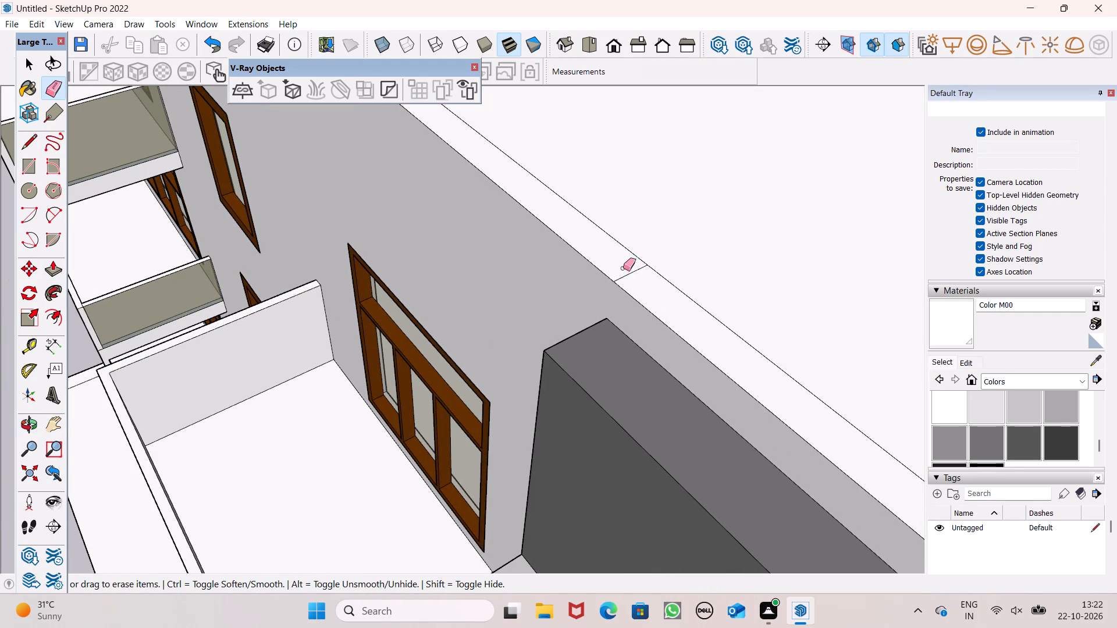
{"action": "left_click_drag", "start_coordinate": [622, 268], "coordinate": [632, 274]}
Erase the two vertical seam lines on the parapet band along the entrance side, above the dark frame and at the far end.
{"action": "scroll", "coordinate": [449, 232], "scroll_direction": "down", "scroll_amount": 15}
{"action": "scroll", "coordinate": [552, 254], "scroll_direction": "up", "scroll_amount": 6}
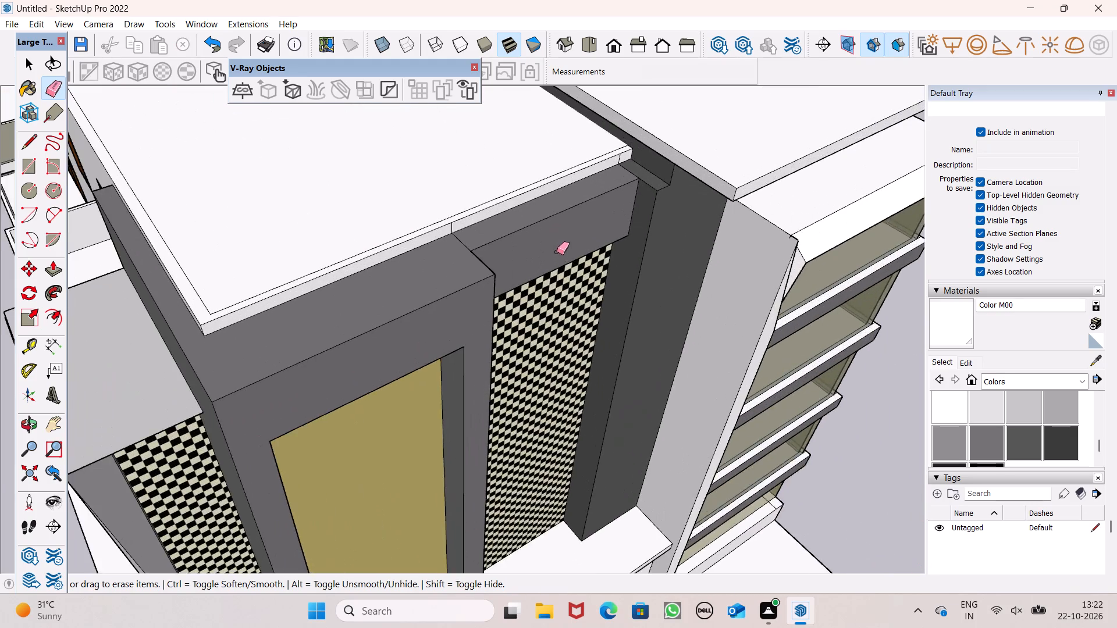
{"action": "scroll", "coordinate": [460, 229], "scroll_direction": "up", "scroll_amount": 11}
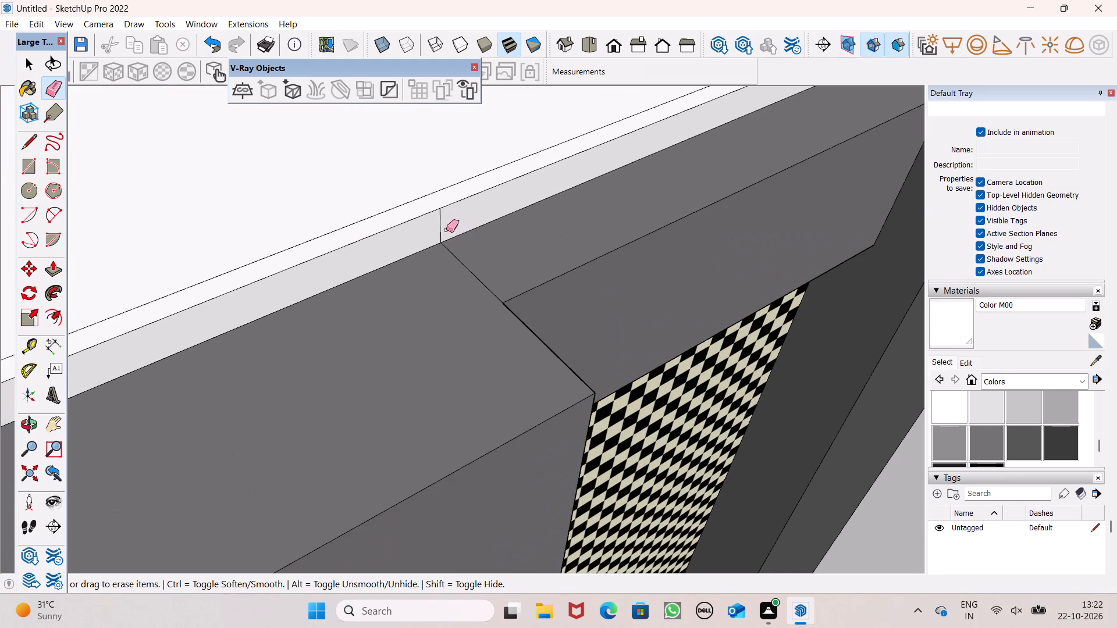
{"action": "left_click_drag", "start_coordinate": [439, 226], "coordinate": [429, 230]}
{"action": "scroll", "coordinate": [510, 217], "scroll_direction": "down", "scroll_amount": 6}
{"action": "scroll", "coordinate": [665, 157], "scroll_direction": "up", "scroll_amount": 6}
{"action": "left_click", "coordinate": [784, 96]}
Erase the vertical seam line on the parapet band where the balcony facade meets the brown side wall.
{"action": "scroll", "coordinate": [749, 224], "scroll_direction": "down", "scroll_amount": 6}
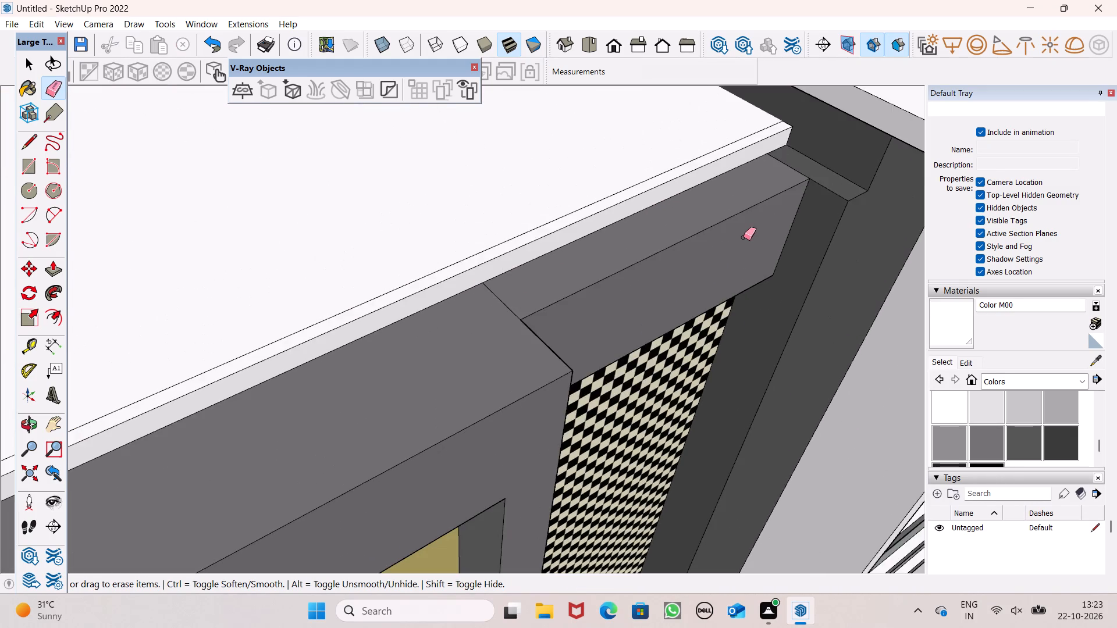
{"action": "scroll", "coordinate": [744, 237], "scroll_direction": "down", "scroll_amount": 7}
{"action": "scroll", "coordinate": [464, 283], "scroll_direction": "down", "scroll_amount": 4}
{"action": "middle_click_drag", "start_coordinate": [431, 324], "coordinate": [631, 304]}
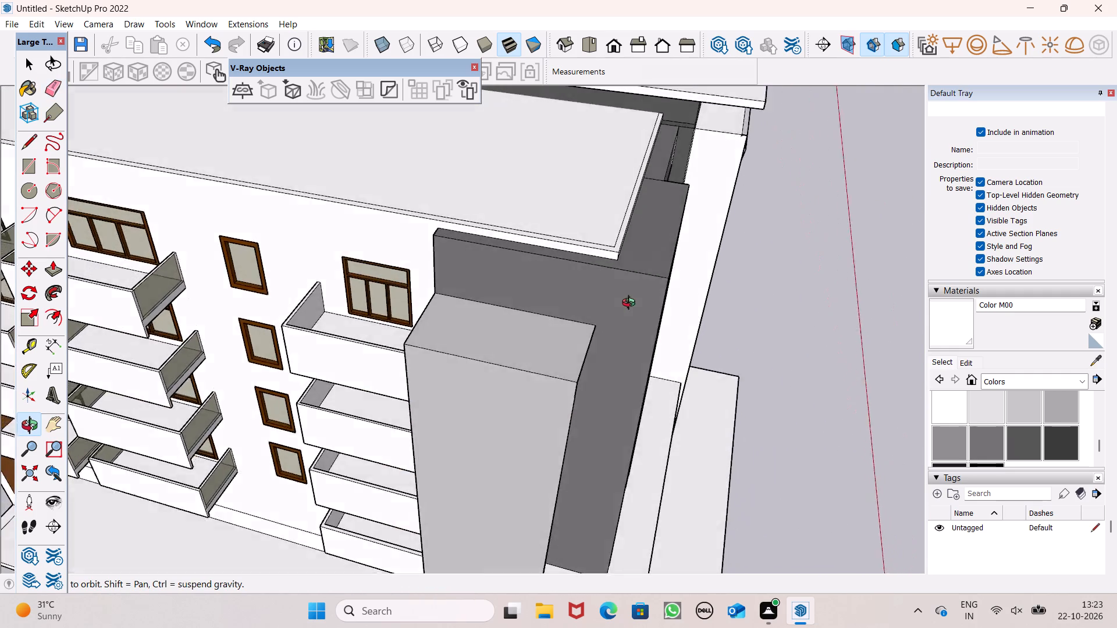
{"action": "middle_click_drag", "start_coordinate": [631, 304], "coordinate": [597, 333]}
{"action": "scroll", "coordinate": [493, 251], "scroll_direction": "down", "scroll_amount": 6}
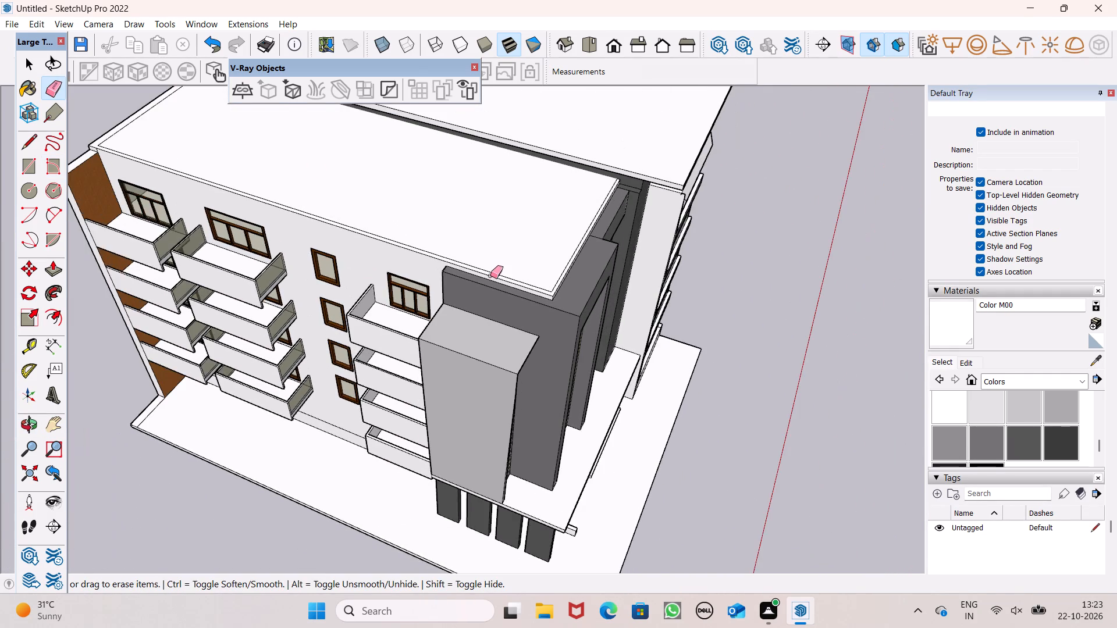
{"action": "scroll", "coordinate": [493, 279], "scroll_direction": "down", "scroll_amount": 2}
{"action": "scroll", "coordinate": [249, 235], "scroll_direction": "up", "scroll_amount": 4}
{"action": "scroll", "coordinate": [194, 155], "scroll_direction": "up", "scroll_amount": 10}
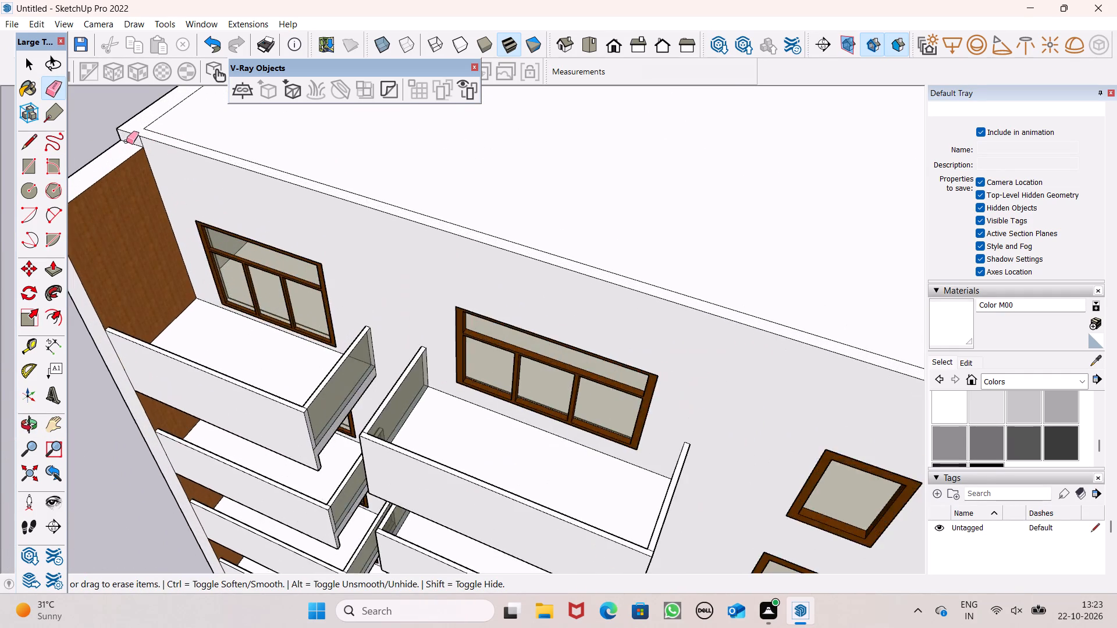
{"action": "scroll", "coordinate": [133, 142], "scroll_direction": "up", "scroll_amount": 5}
{"action": "left_click_drag", "start_coordinate": [147, 139], "coordinate": [133, 133]}
{"action": "scroll", "coordinate": [41, 164], "scroll_direction": "down", "scroll_amount": 5}
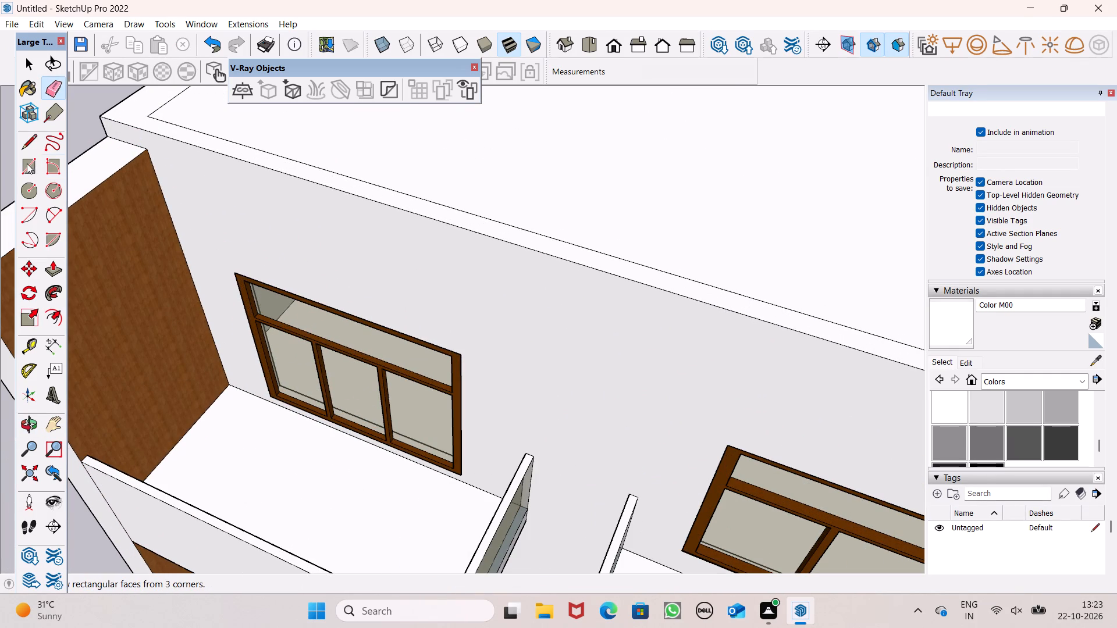
Raise the whole parapet rim and the roof face inside it by another 10 1/8" with Push/Pull.
{"action": "left_click", "coordinate": [59, 271]}
{"action": "scroll", "coordinate": [179, 252], "scroll_direction": "down", "scroll_amount": 10}
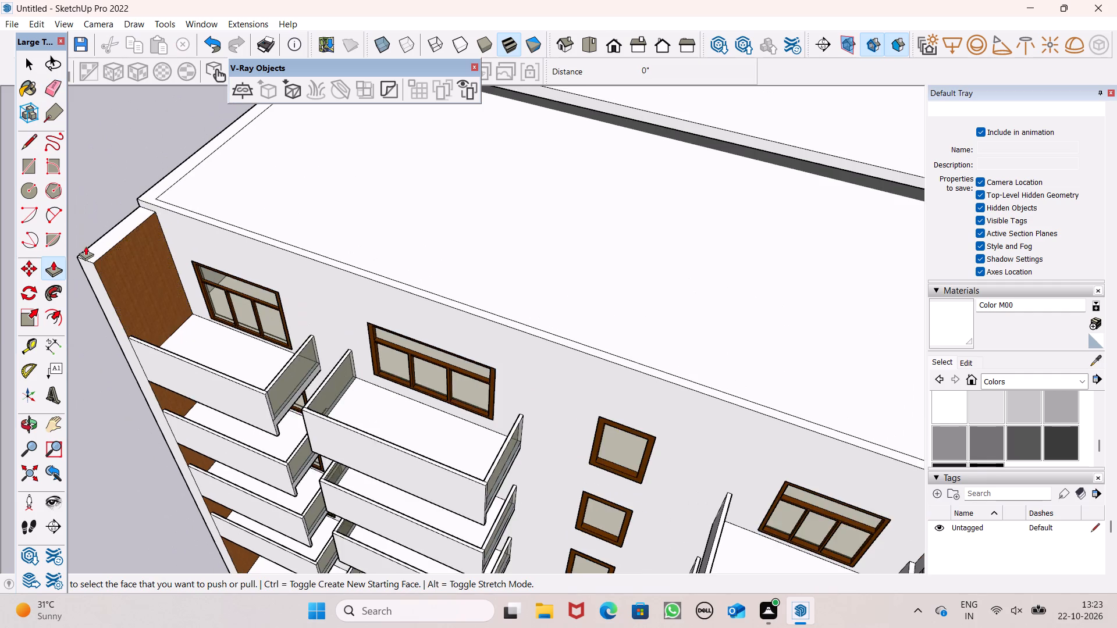
{"action": "scroll", "coordinate": [86, 241], "scroll_direction": "down", "scroll_amount": 5}
{"action": "scroll", "coordinate": [239, 263], "scroll_direction": "down", "scroll_amount": 5}
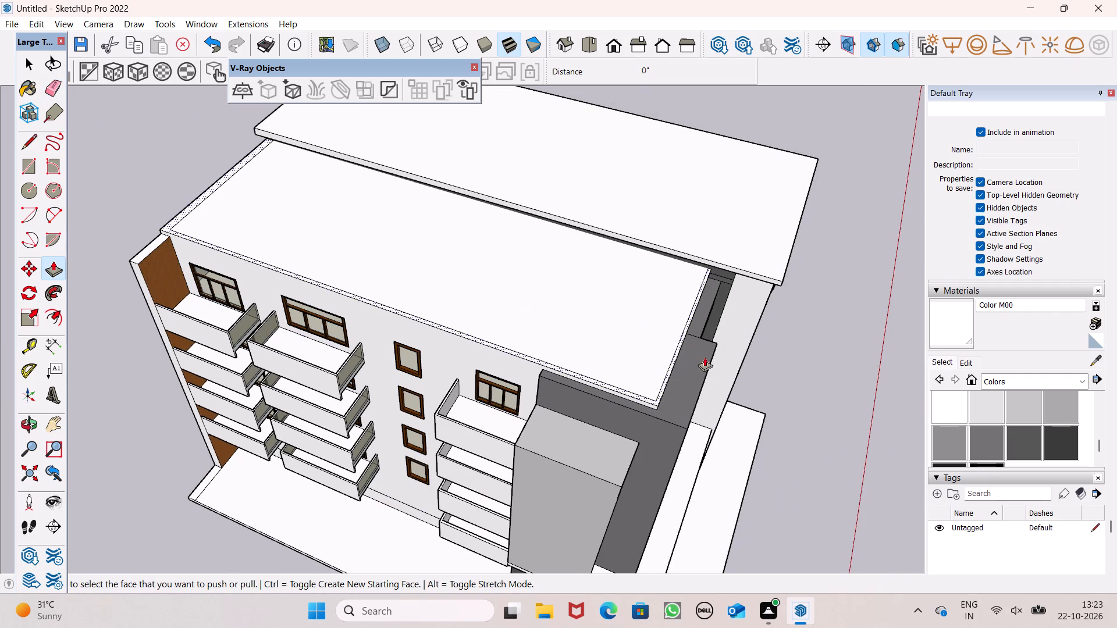
{"action": "scroll", "coordinate": [317, 242], "scroll_direction": "down", "scroll_amount": 2}
{"action": "scroll", "coordinate": [657, 341], "scroll_direction": "up", "scroll_amount": 6}
{"action": "scroll", "coordinate": [585, 380], "scroll_direction": "up", "scroll_amount": 5}
{"action": "scroll", "coordinate": [426, 419], "scroll_direction": "up", "scroll_amount": 4}
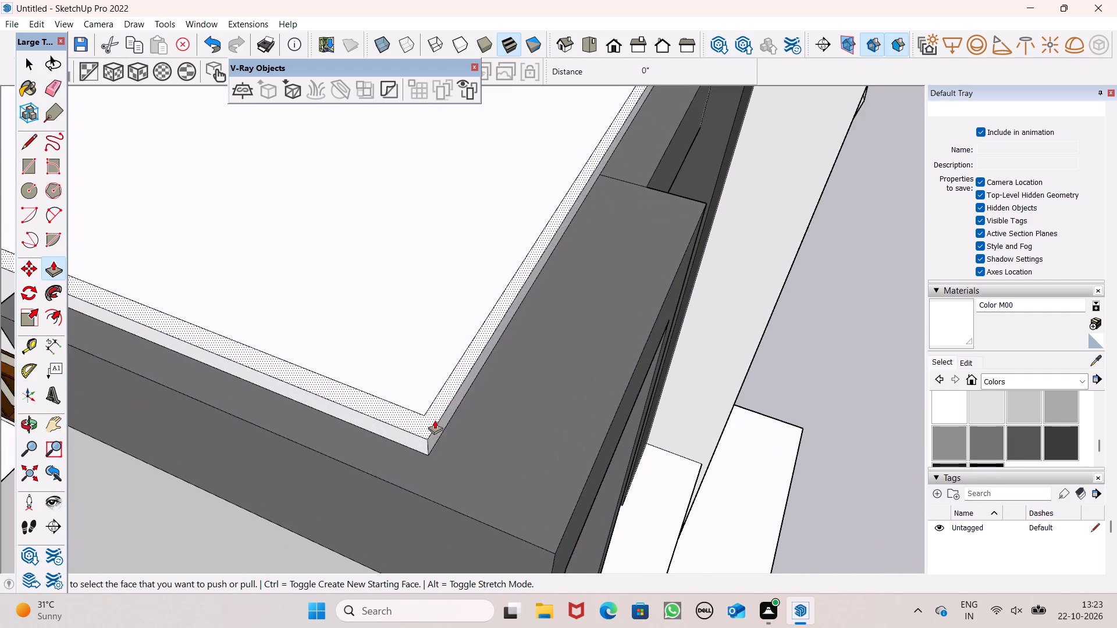
{"action": "scroll", "coordinate": [435, 420], "scroll_direction": "up", "scroll_amount": 1}
{"action": "left_click_drag", "start_coordinate": [431, 426], "coordinate": [427, 407]}
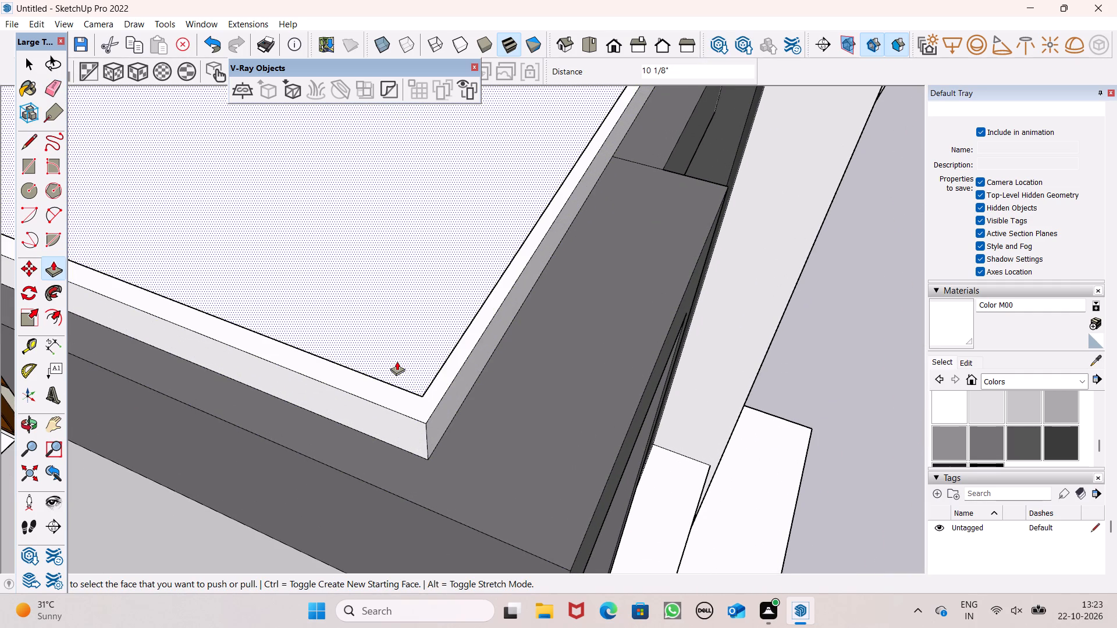
{"action": "left_click_drag", "start_coordinate": [397, 361], "coordinate": [460, 353]}
Extend the parapet band's entrance-side face outward over the dark frame by 7' 4 1/16" with Push/Pull.
{"action": "scroll", "coordinate": [399, 348], "scroll_direction": "down", "scroll_amount": 7}
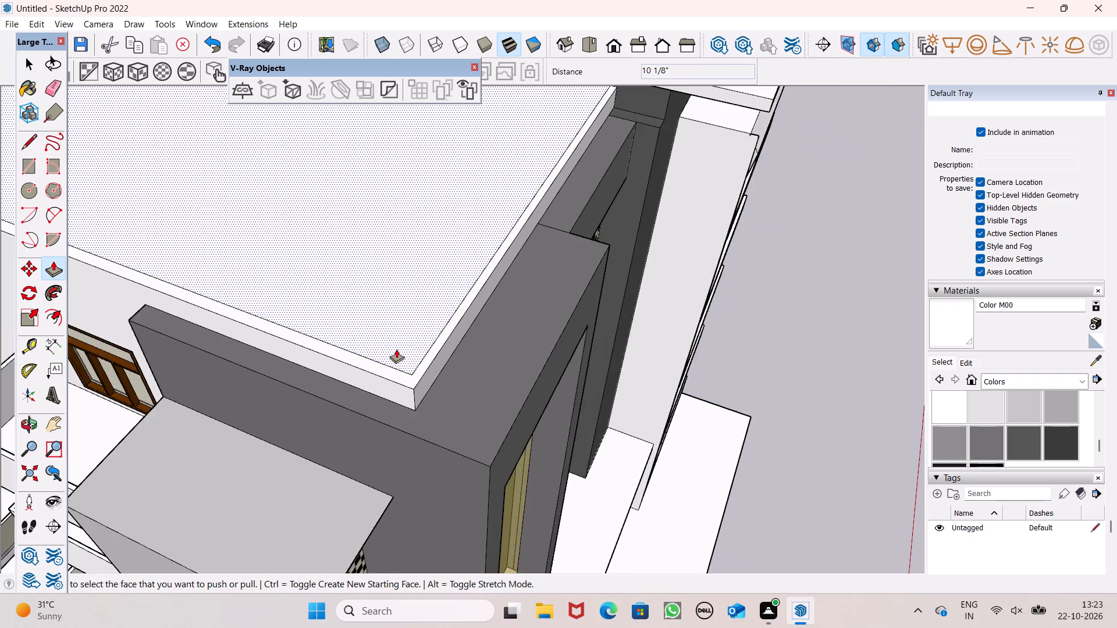
{"action": "scroll", "coordinate": [396, 337], "scroll_direction": "down", "scroll_amount": 6}
{"action": "middle_click_drag", "start_coordinate": [412, 332], "coordinate": [220, 201]}
{"action": "scroll", "coordinate": [284, 184], "scroll_direction": "up", "scroll_amount": 4}
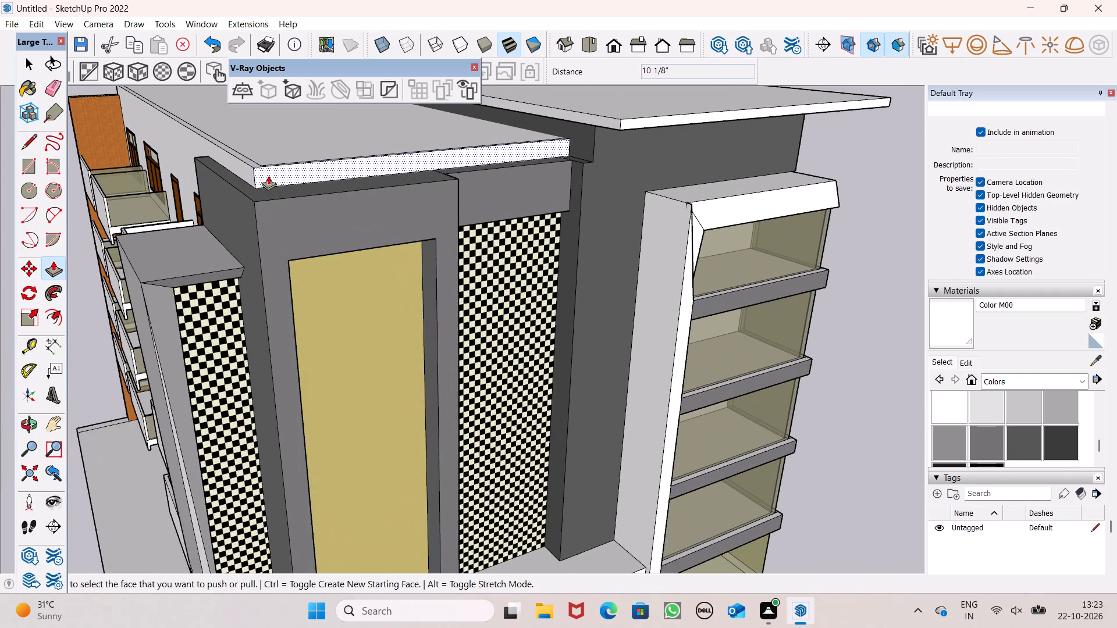
{"action": "left_click_drag", "start_coordinate": [266, 175], "coordinate": [289, 207]}
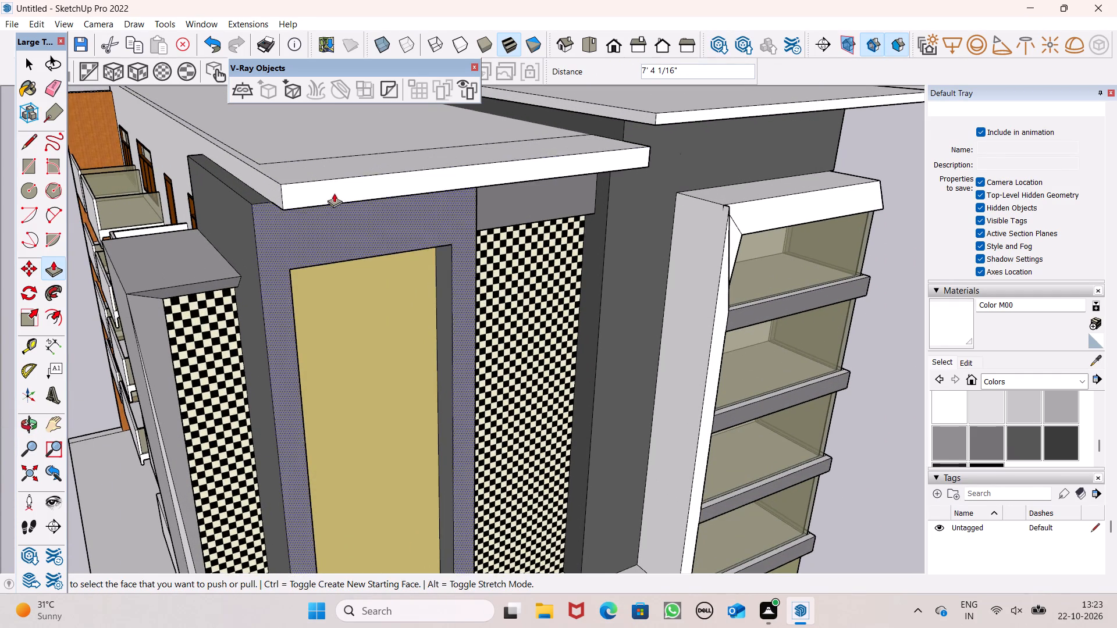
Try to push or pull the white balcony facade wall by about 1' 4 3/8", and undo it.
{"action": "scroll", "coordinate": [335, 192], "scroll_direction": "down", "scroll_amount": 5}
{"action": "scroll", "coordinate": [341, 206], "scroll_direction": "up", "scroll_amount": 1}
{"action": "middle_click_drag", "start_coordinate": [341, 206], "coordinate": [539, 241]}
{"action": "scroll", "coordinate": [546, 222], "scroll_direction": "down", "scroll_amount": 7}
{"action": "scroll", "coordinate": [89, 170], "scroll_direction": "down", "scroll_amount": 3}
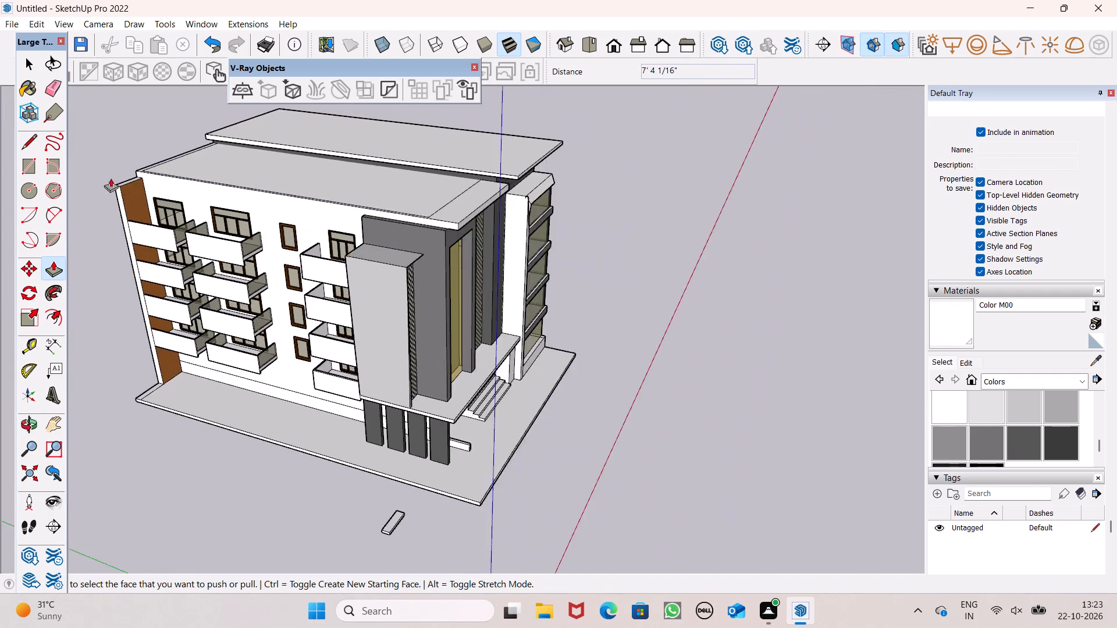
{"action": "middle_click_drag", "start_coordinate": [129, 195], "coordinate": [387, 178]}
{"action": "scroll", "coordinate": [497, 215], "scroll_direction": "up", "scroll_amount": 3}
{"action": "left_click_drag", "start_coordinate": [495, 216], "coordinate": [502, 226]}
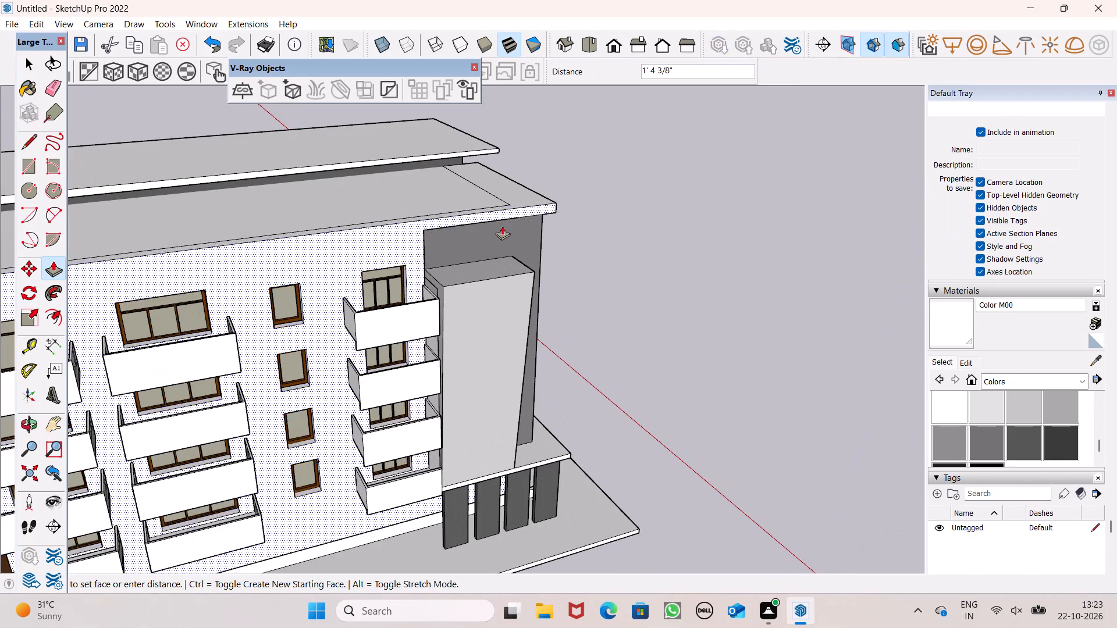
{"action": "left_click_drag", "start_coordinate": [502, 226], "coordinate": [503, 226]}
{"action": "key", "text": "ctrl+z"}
Draw a line along the balcony facade's top from the brown side wall to the dark frame, separating the roof band from the wall.
{"action": "scroll", "coordinate": [511, 222], "scroll_direction": "down", "scroll_amount": 4}
{"action": "middle_click_drag", "start_coordinate": [496, 263], "coordinate": [469, 222]}
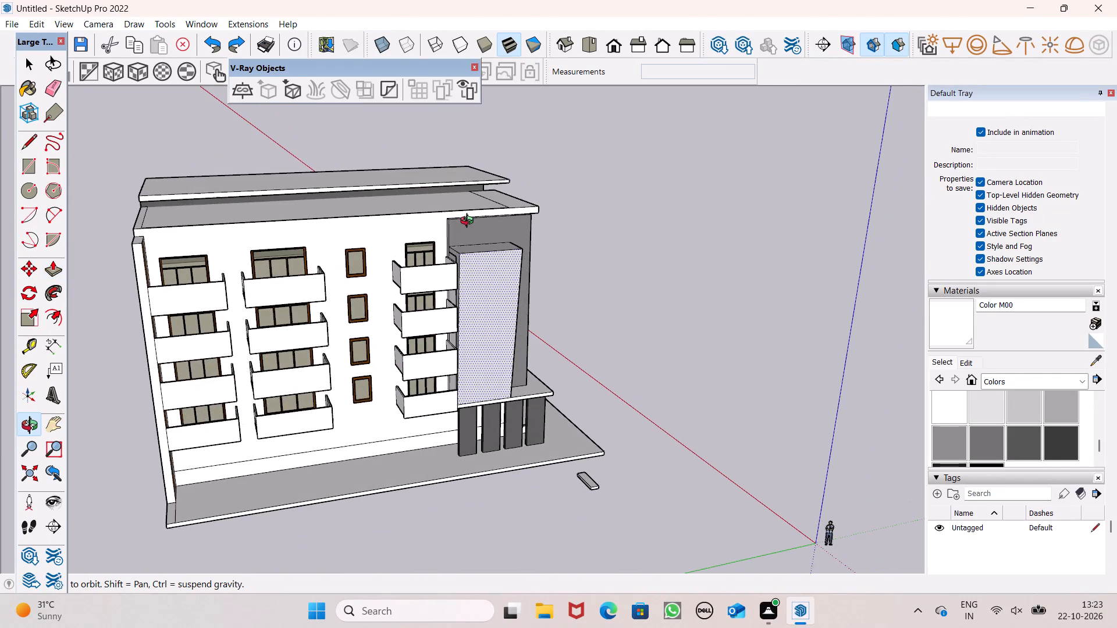
{"action": "middle_click_drag", "start_coordinate": [469, 222], "coordinate": [465, 222]}
{"action": "left_click", "coordinate": [27, 147]}
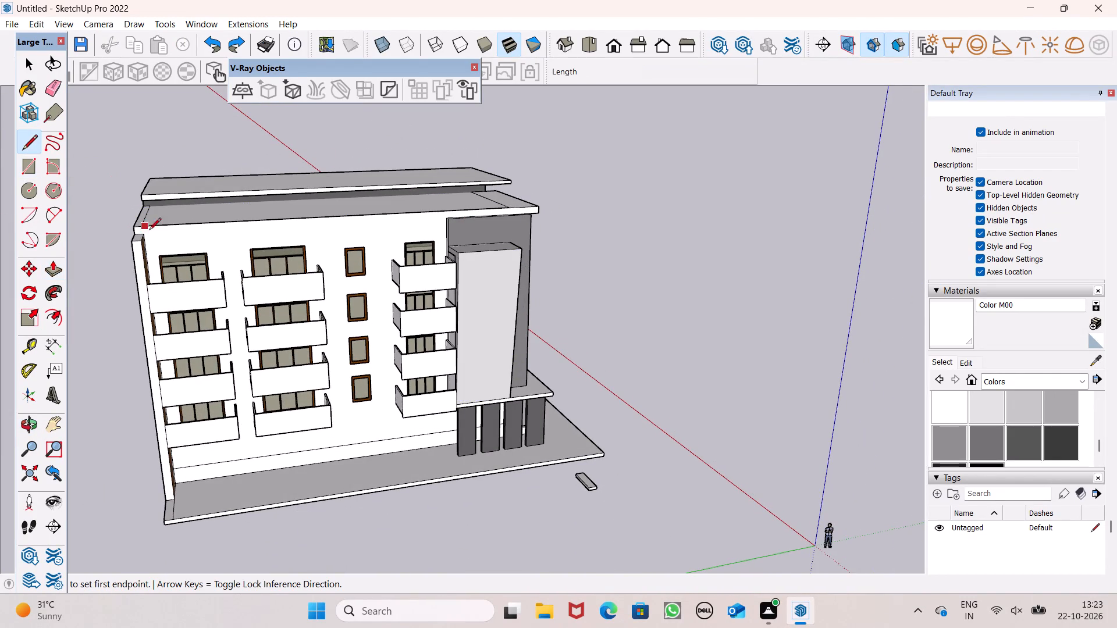
{"action": "scroll", "coordinate": [154, 236], "scroll_direction": "up", "scroll_amount": 5}
{"action": "left_click_drag", "start_coordinate": [138, 238], "coordinate": [163, 234]}
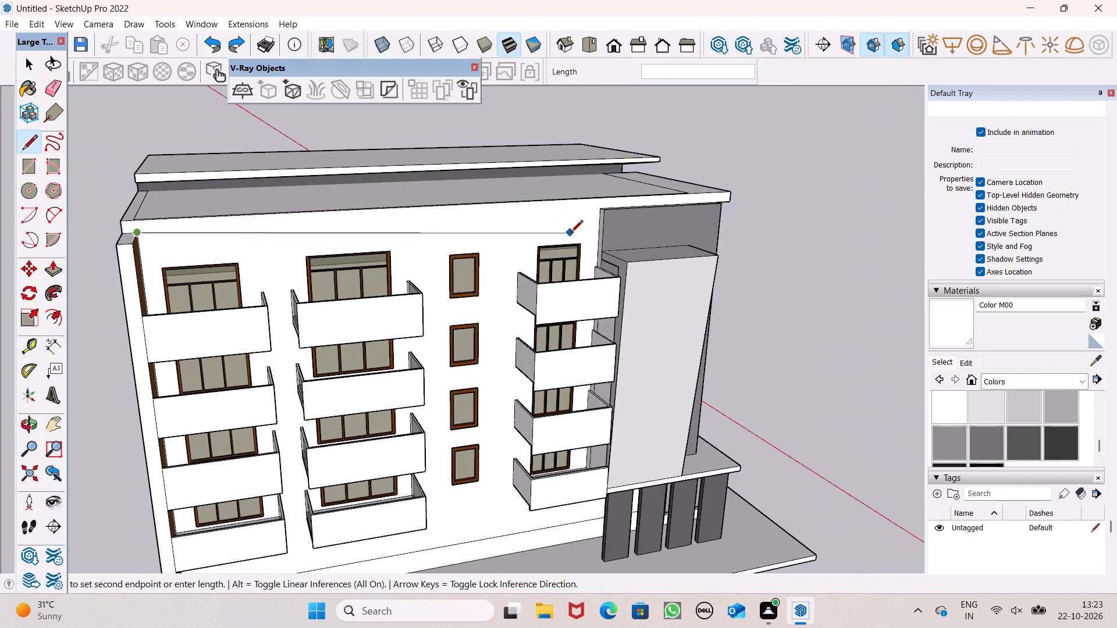
{"action": "left_click", "coordinate": [599, 210]}
{"action": "key", "text": "space"}
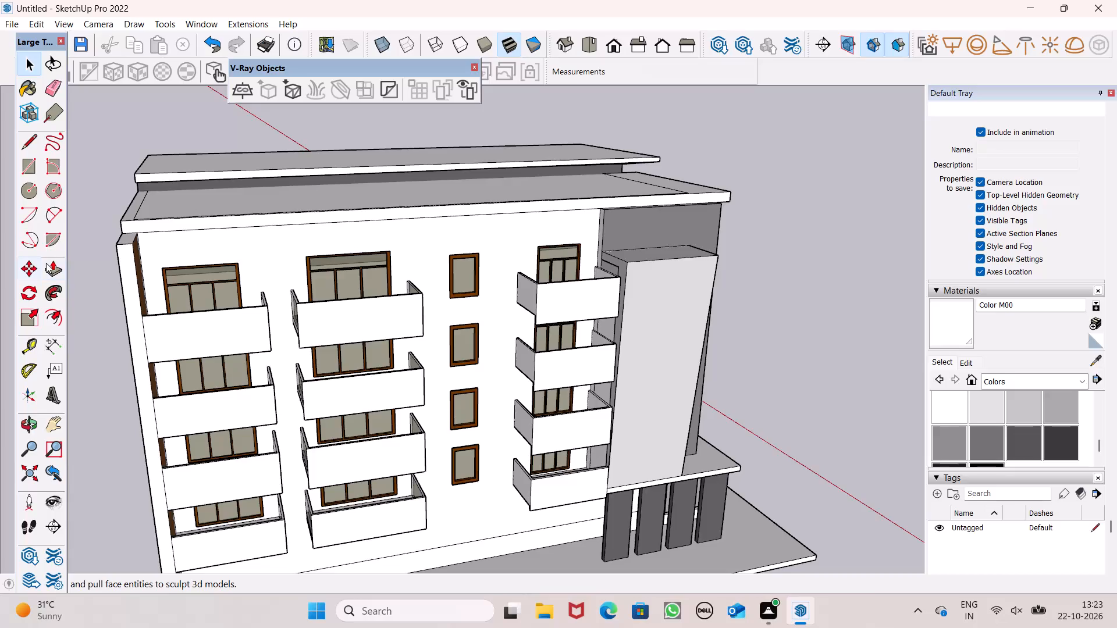
Extend the roof band's balcony-side face outward over the balconies by about 6' 6 5/8" with Push/Pull.
{"action": "left_click", "coordinate": [60, 262]}
{"action": "left_click_drag", "start_coordinate": [131, 223], "coordinate": [129, 231]}
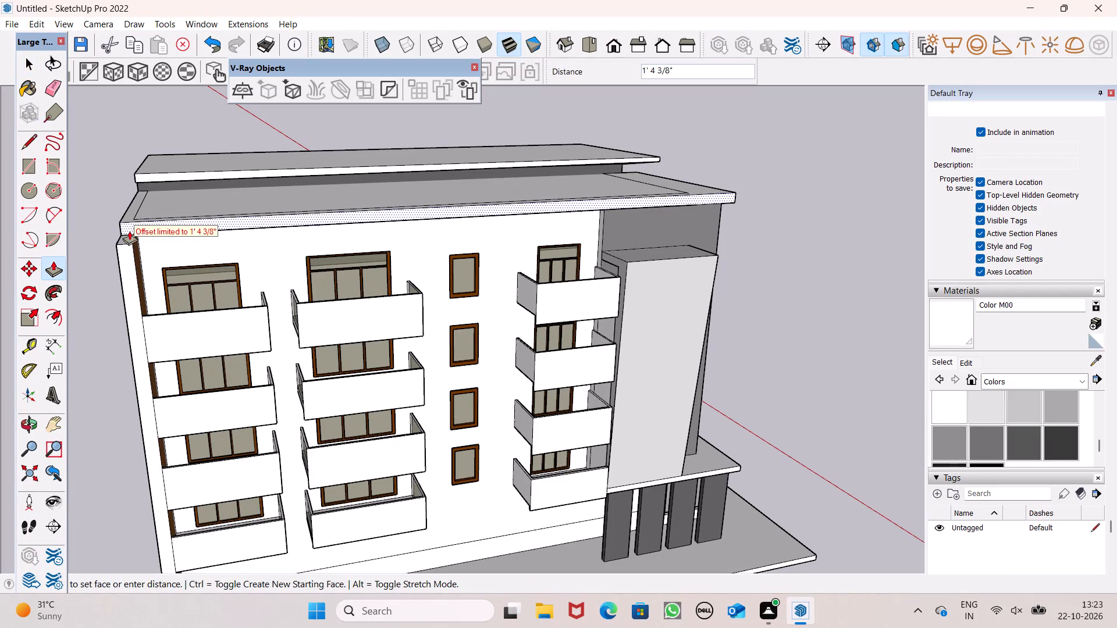
{"action": "left_click_drag", "start_coordinate": [129, 231], "coordinate": [127, 238]}
{"action": "left_click_drag", "start_coordinate": [129, 231], "coordinate": [126, 241]}
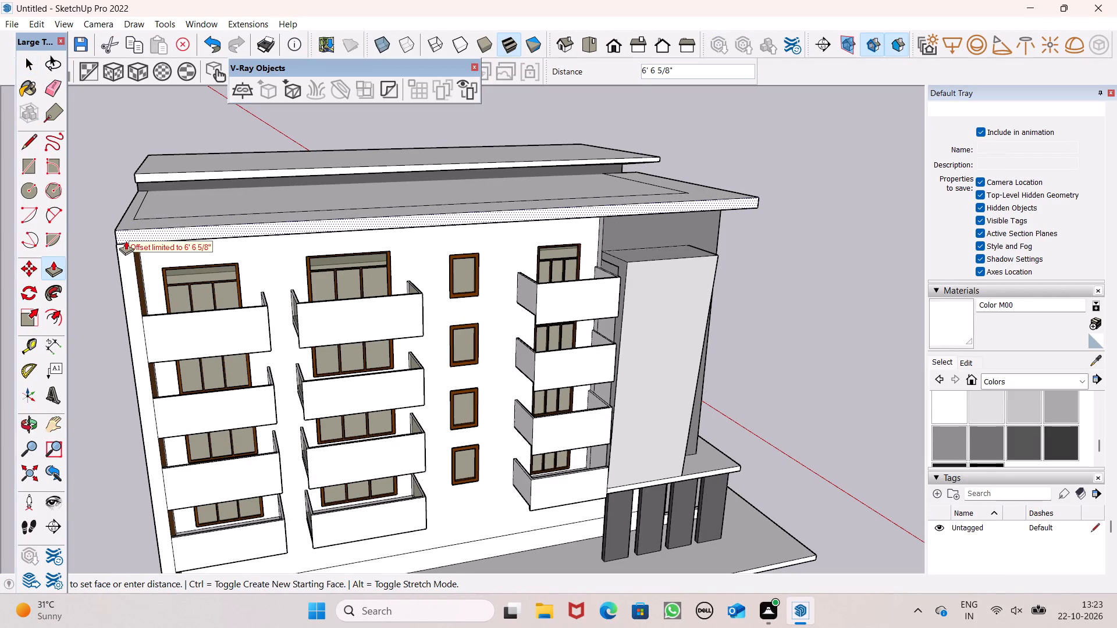
{"action": "left_click_drag", "start_coordinate": [126, 241], "coordinate": [124, 247]}
Erase the leftover seam edges across the underside of the roof overhang on the balcony and entrance sides.
{"action": "scroll", "coordinate": [248, 219], "scroll_direction": "down", "scroll_amount": 4}
{"action": "middle_click_drag", "start_coordinate": [366, 270], "coordinate": [70, 149]}
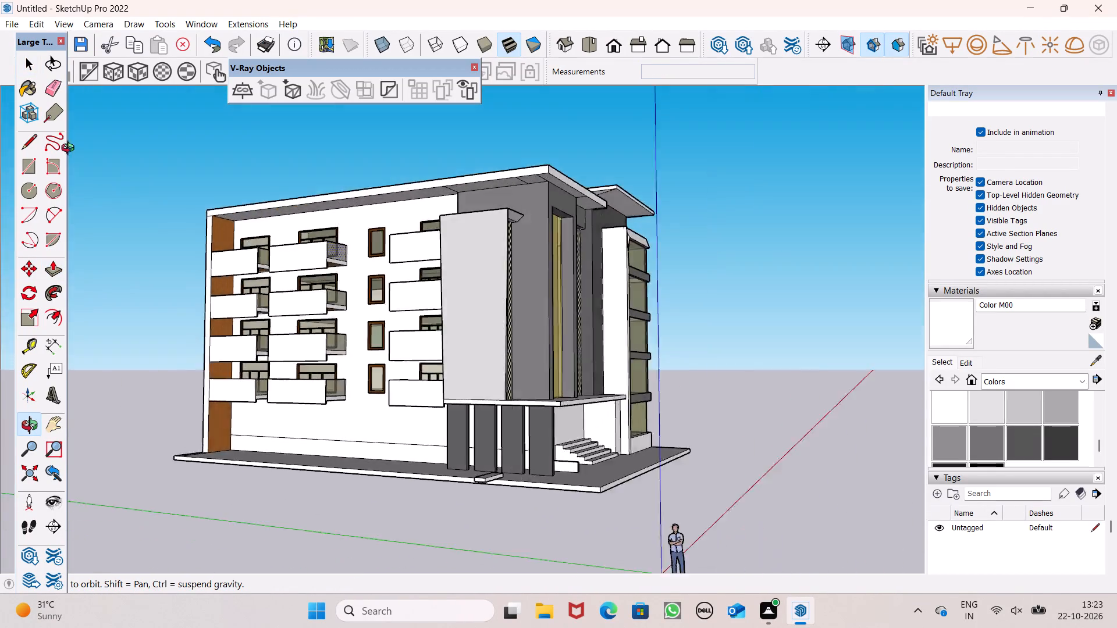
{"action": "middle_click_drag", "start_coordinate": [70, 149], "coordinate": [0, 103]}
{"action": "key", "text": "space"}
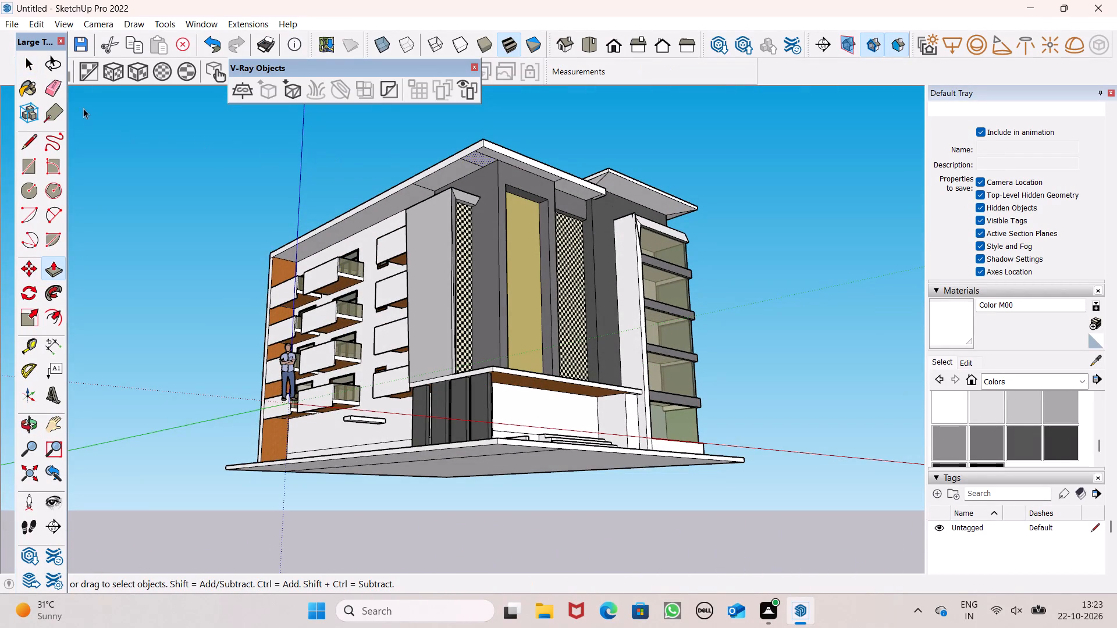
{"action": "left_click", "coordinate": [48, 94]}
{"action": "scroll", "coordinate": [387, 177], "scroll_direction": "up", "scroll_amount": 5}
{"action": "scroll", "coordinate": [452, 186], "scroll_direction": "up", "scroll_amount": 2}
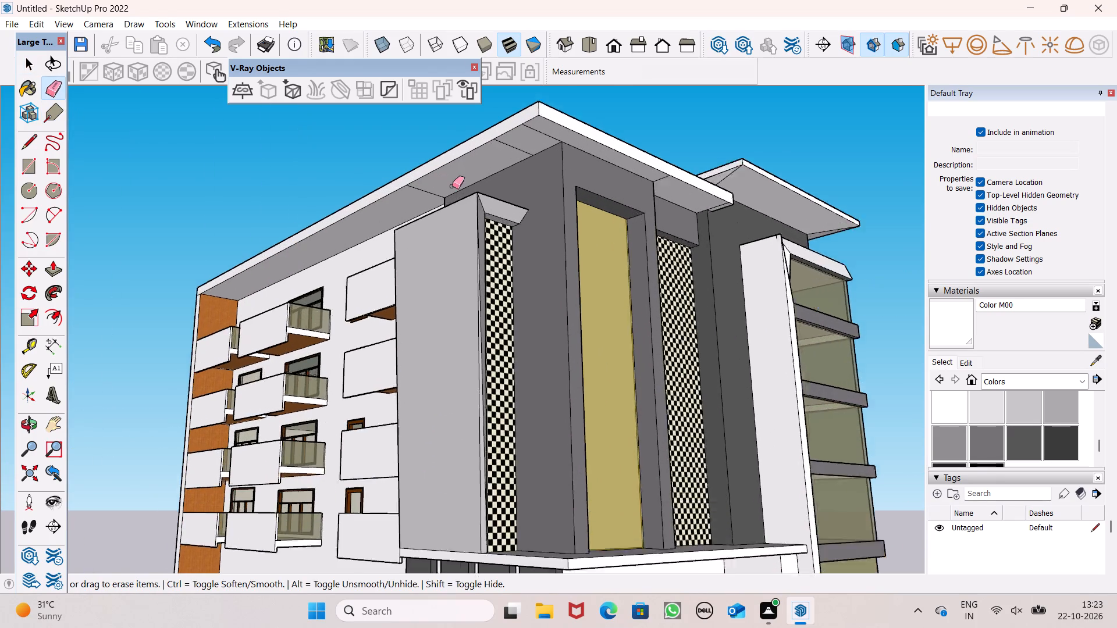
{"action": "scroll", "coordinate": [452, 186], "scroll_direction": "up", "scroll_amount": 2}
{"action": "left_click_drag", "start_coordinate": [444, 189], "coordinate": [407, 205]}
{"action": "left_click", "coordinate": [561, 100]}
{"action": "left_click_drag", "start_coordinate": [570, 100], "coordinate": [550, 122]}
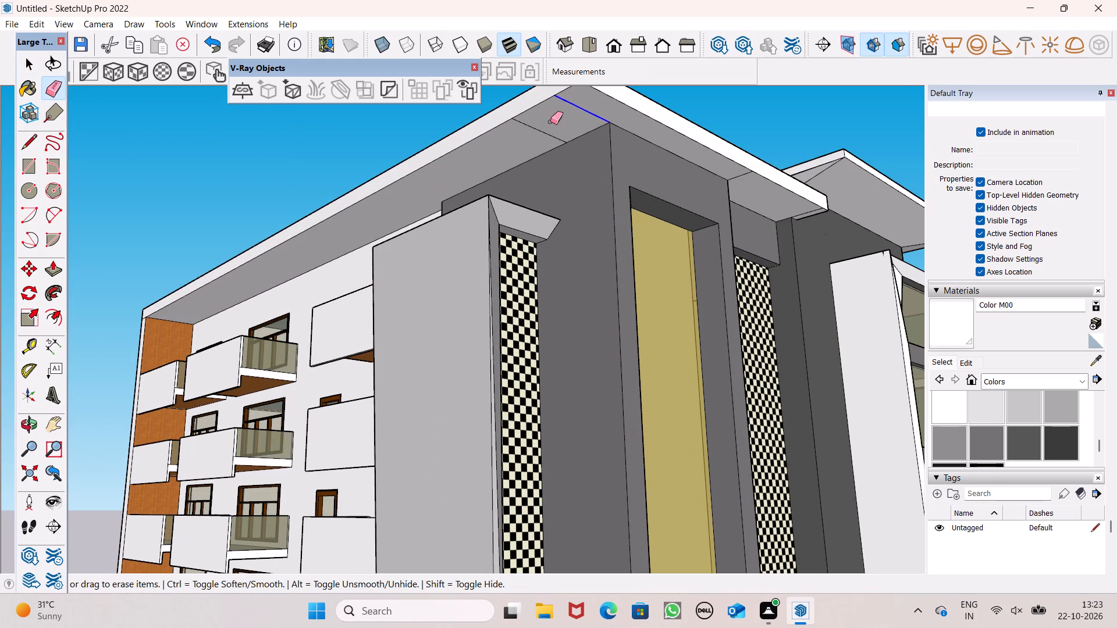
{"action": "left_click_drag", "start_coordinate": [550, 122], "coordinate": [528, 140]}
{"action": "left_click_drag", "start_coordinate": [735, 172], "coordinate": [752, 182]}
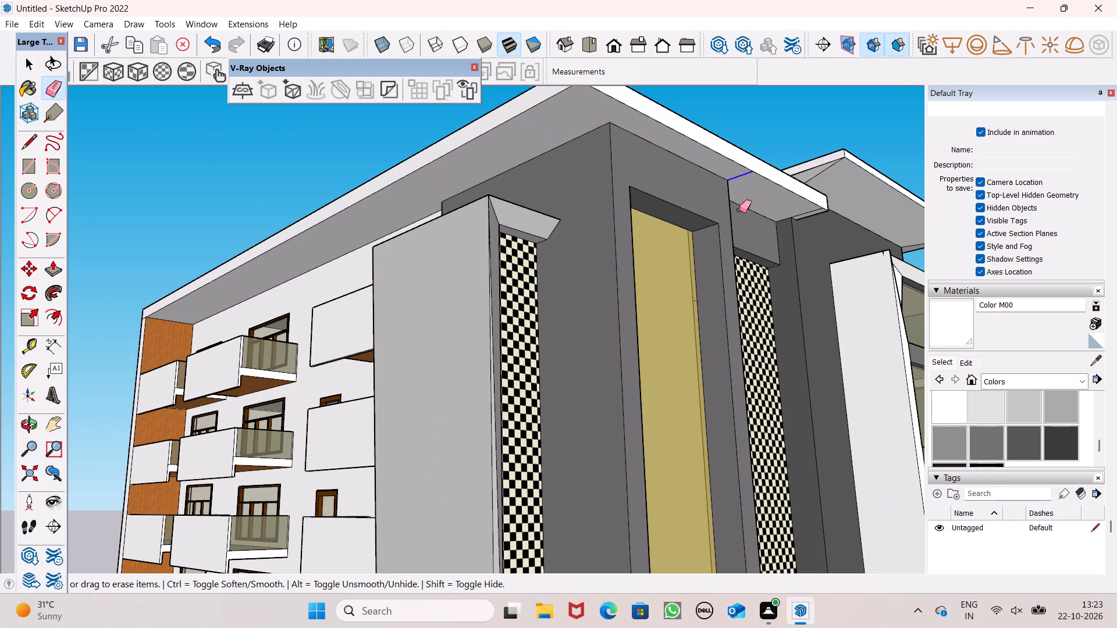
{"action": "middle_click_drag", "start_coordinate": [732, 210], "coordinate": [586, 139]}
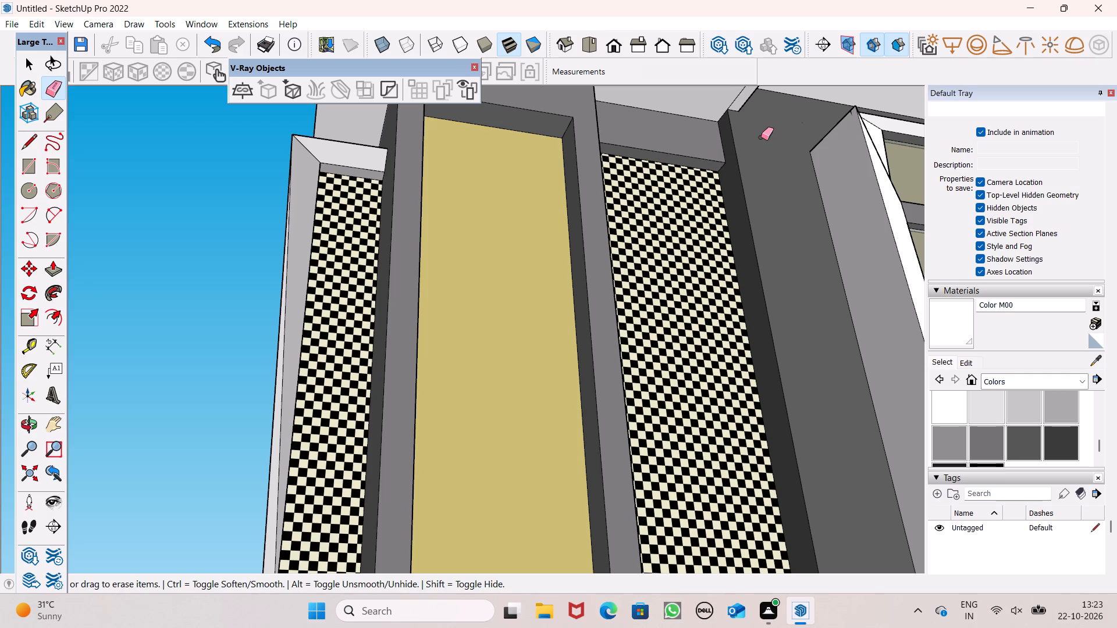
{"action": "left_click_drag", "start_coordinate": [735, 105], "coordinate": [720, 105]}
Extend the roof overhang's entrance-side edge face outward by about 1' 7 3/8" with Push/Pull.
{"action": "scroll", "coordinate": [707, 235], "scroll_direction": "down", "scroll_amount": 12}
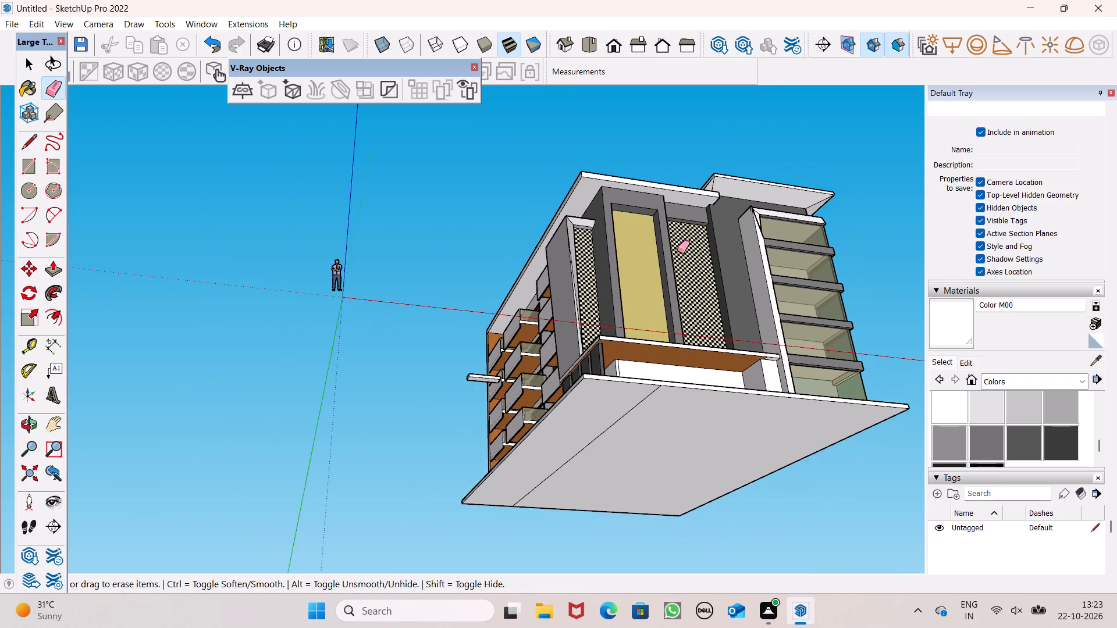
{"action": "middle_click_drag", "start_coordinate": [677, 251], "coordinate": [797, 213]}
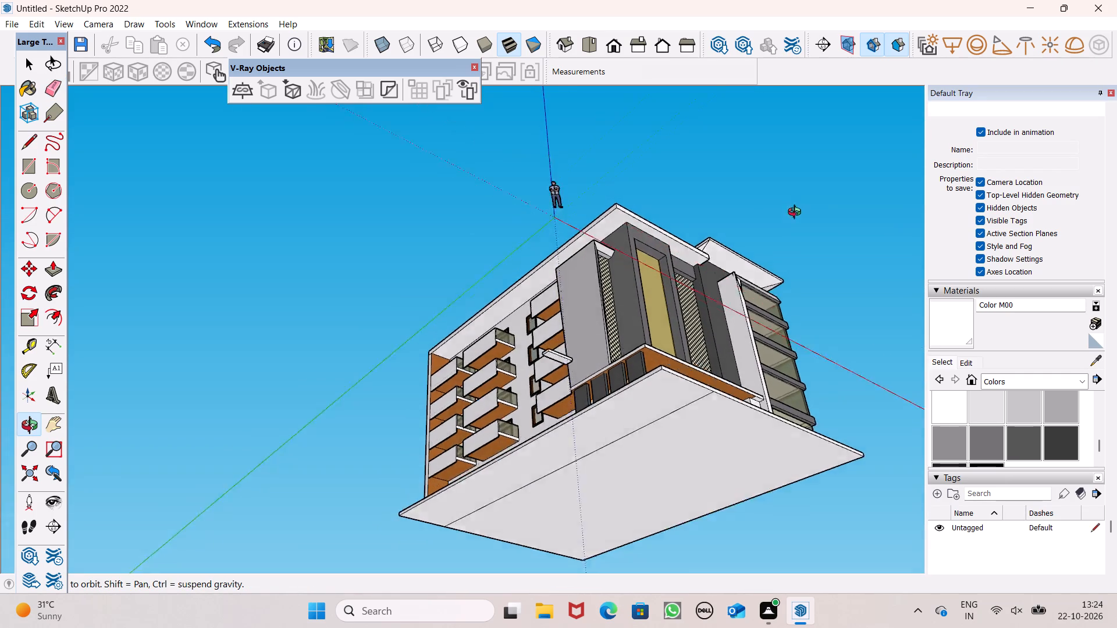
{"action": "middle_click_drag", "start_coordinate": [797, 213], "coordinate": [756, 353]}
{"action": "left_click", "coordinate": [51, 269]}
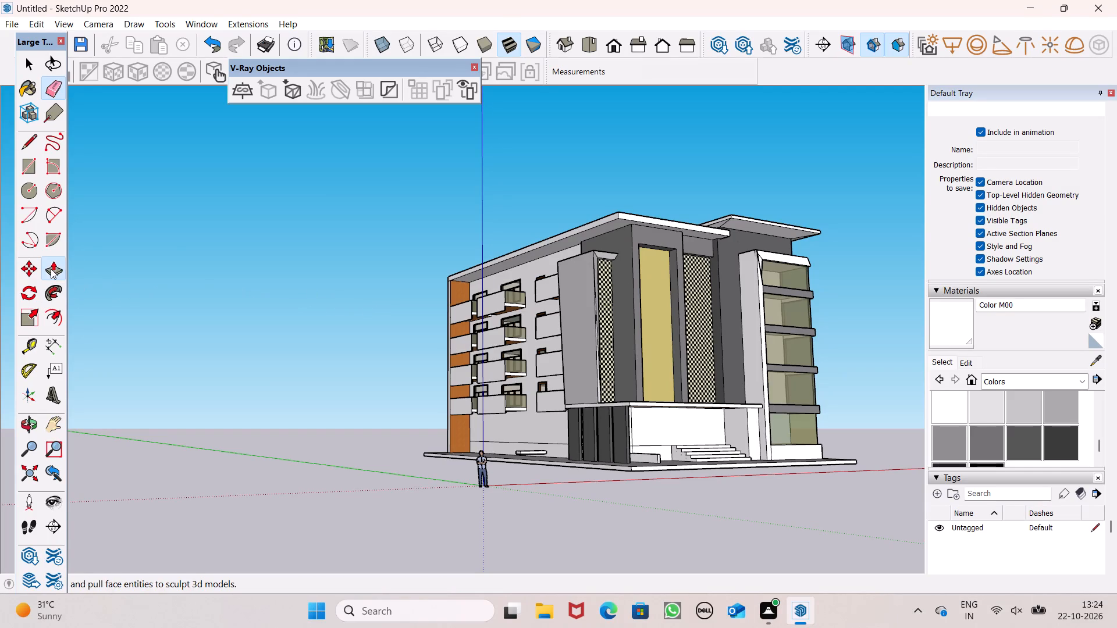
{"action": "scroll", "coordinate": [419, 138], "scroll_direction": "up", "scroll_amount": 2}
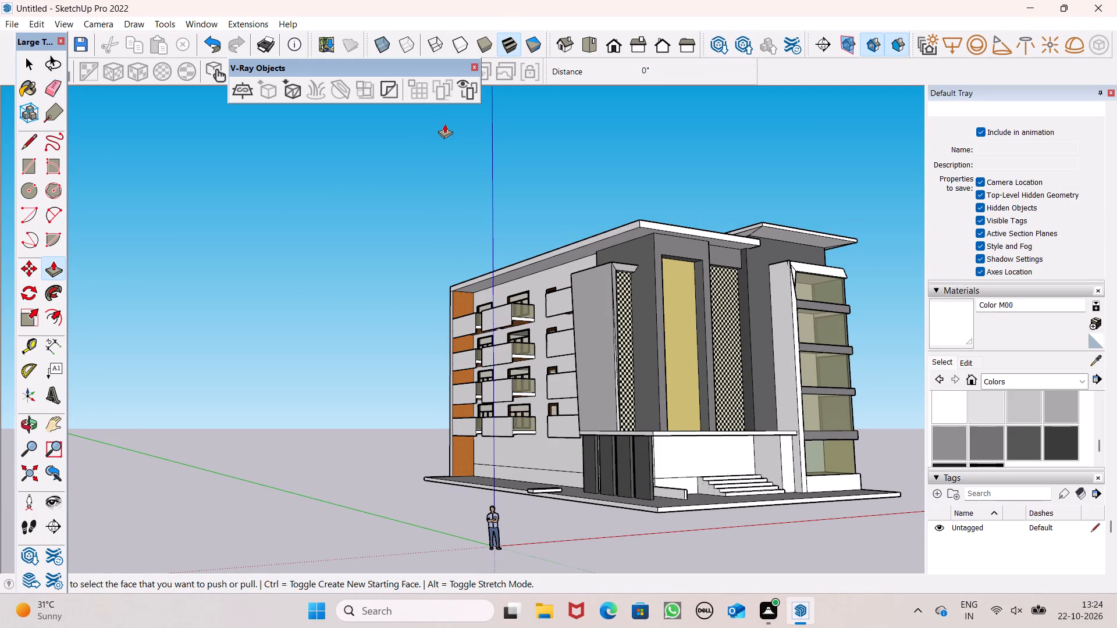
{"action": "scroll", "coordinate": [444, 124], "scroll_direction": "up", "scroll_amount": 4}
{"action": "scroll", "coordinate": [387, 170], "scroll_direction": "down", "scroll_amount": 3}
{"action": "scroll", "coordinate": [628, 180], "scroll_direction": "up", "scroll_amount": 3}
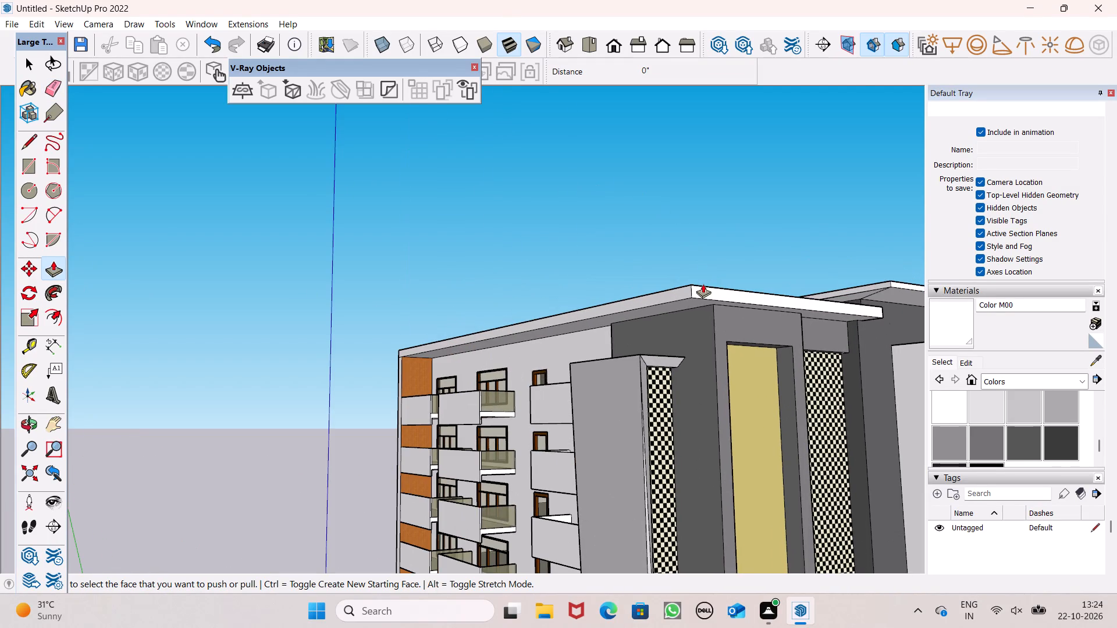
{"action": "left_click_drag", "start_coordinate": [707, 292], "coordinate": [728, 300]}
{"action": "scroll", "coordinate": [651, 256], "scroll_direction": "down", "scroll_amount": 4}
{"action": "middle_click_drag", "start_coordinate": [723, 296], "coordinate": [698, 152]}
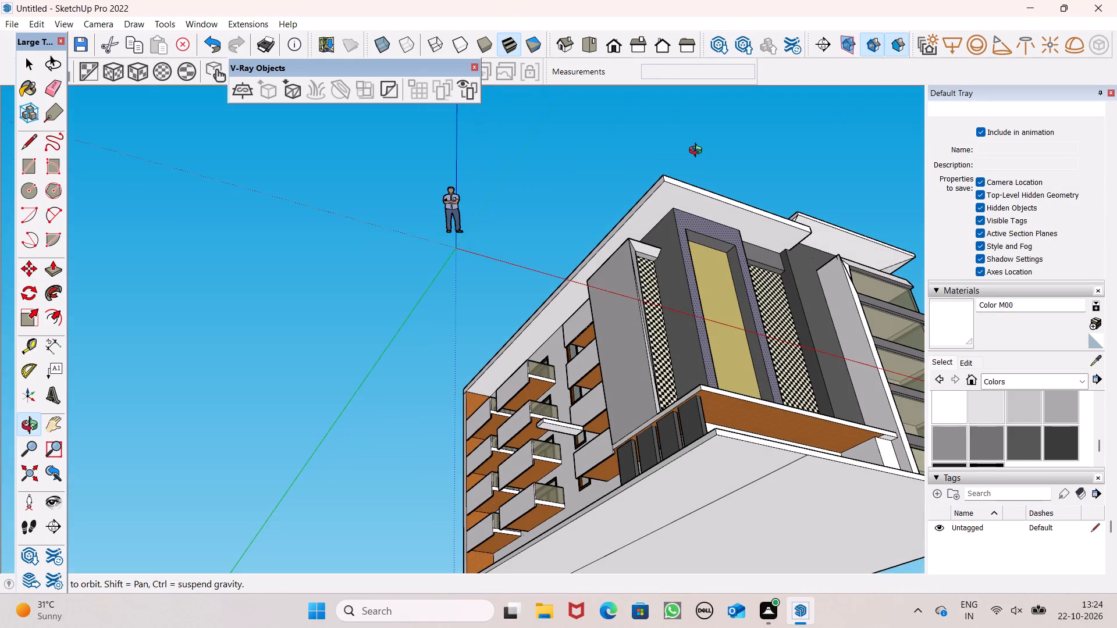
{"action": "middle_click_drag", "start_coordinate": [698, 152], "coordinate": [696, 151]}
{"action": "scroll", "coordinate": [689, 201], "scroll_direction": "up", "scroll_amount": 4}
{"action": "left_click_drag", "start_coordinate": [657, 163], "coordinate": [667, 158]}
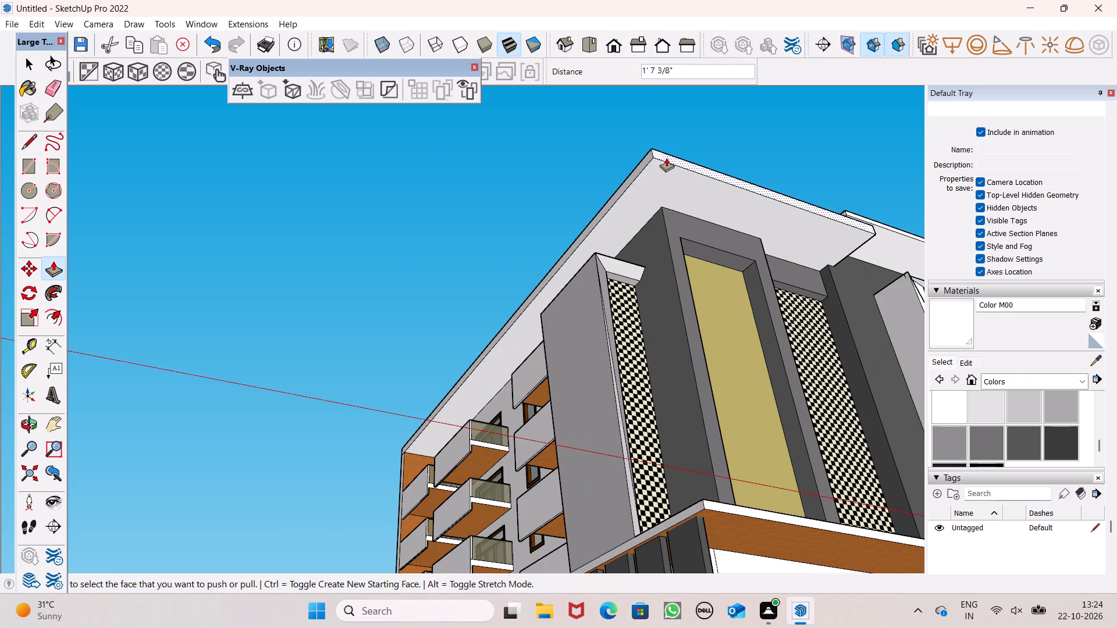
{"action": "key", "text": "space"}
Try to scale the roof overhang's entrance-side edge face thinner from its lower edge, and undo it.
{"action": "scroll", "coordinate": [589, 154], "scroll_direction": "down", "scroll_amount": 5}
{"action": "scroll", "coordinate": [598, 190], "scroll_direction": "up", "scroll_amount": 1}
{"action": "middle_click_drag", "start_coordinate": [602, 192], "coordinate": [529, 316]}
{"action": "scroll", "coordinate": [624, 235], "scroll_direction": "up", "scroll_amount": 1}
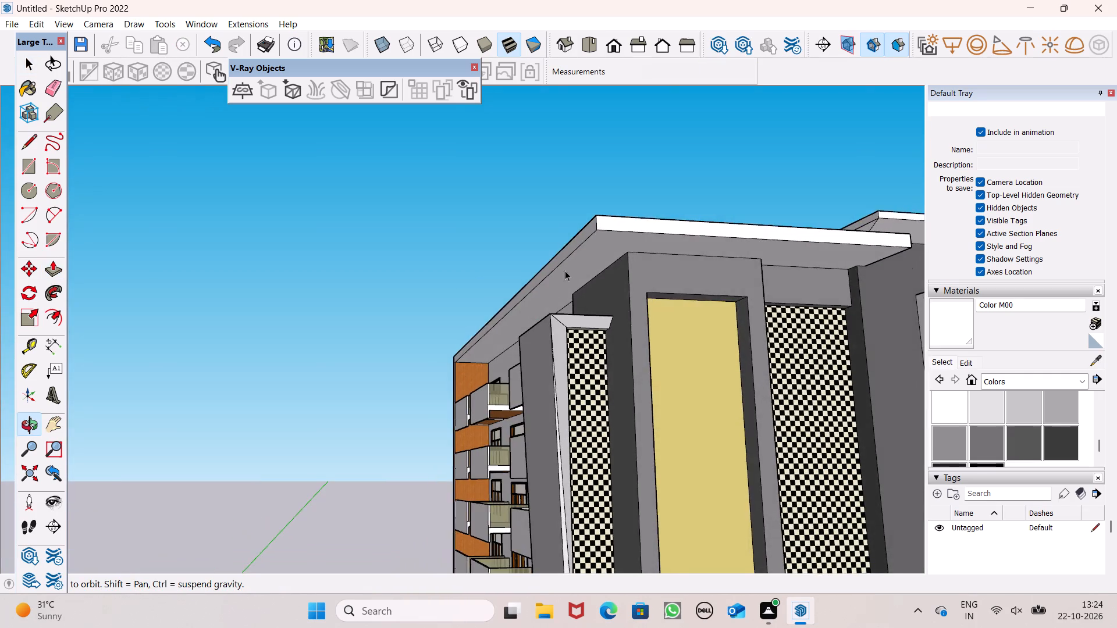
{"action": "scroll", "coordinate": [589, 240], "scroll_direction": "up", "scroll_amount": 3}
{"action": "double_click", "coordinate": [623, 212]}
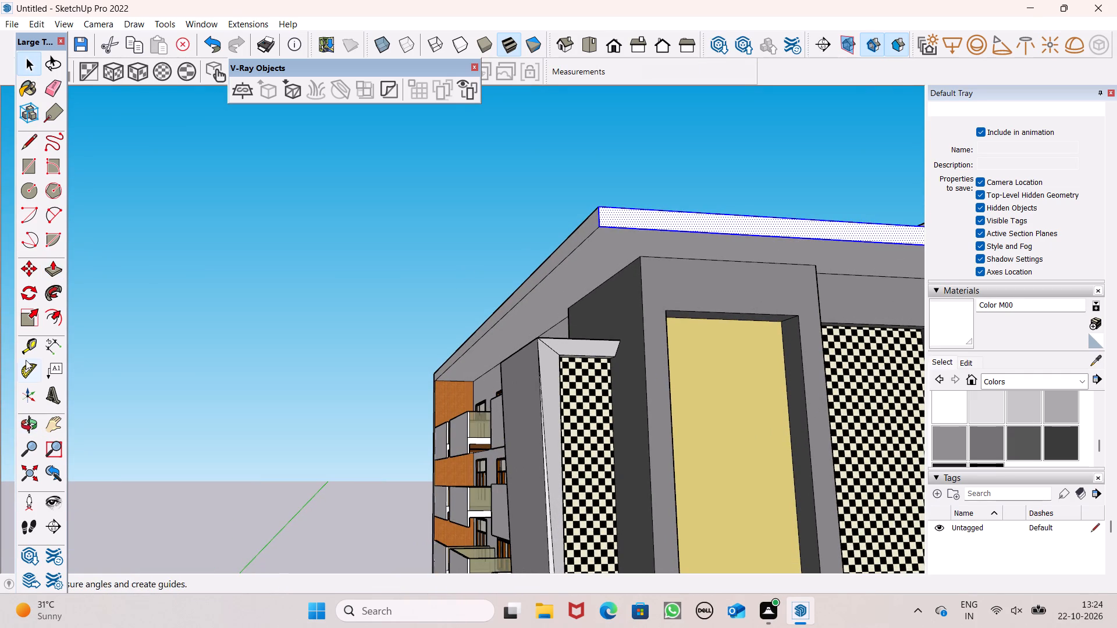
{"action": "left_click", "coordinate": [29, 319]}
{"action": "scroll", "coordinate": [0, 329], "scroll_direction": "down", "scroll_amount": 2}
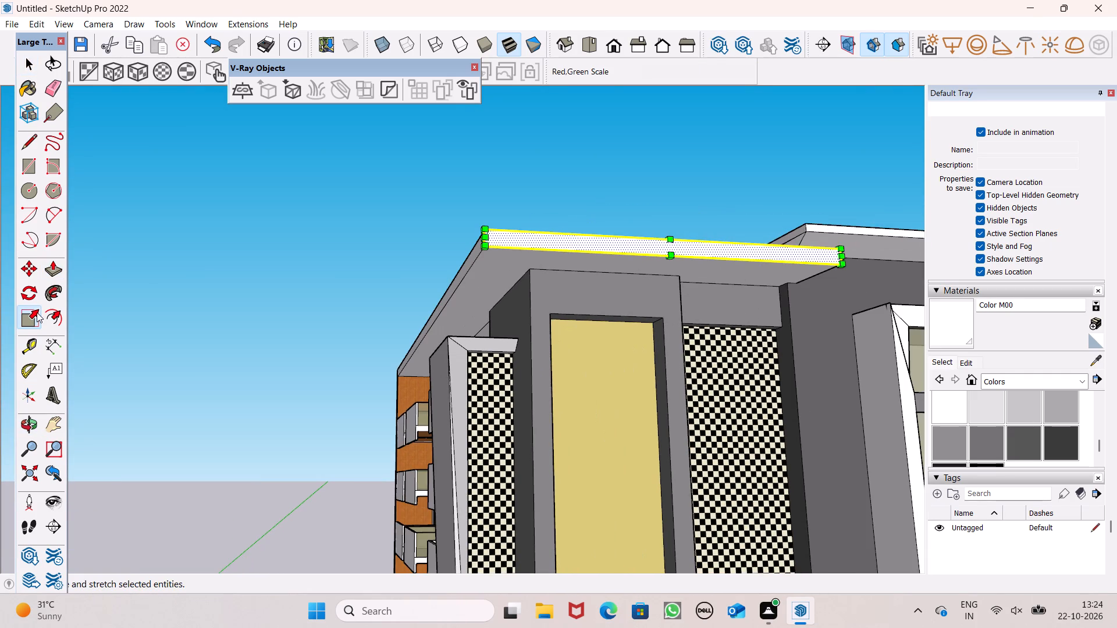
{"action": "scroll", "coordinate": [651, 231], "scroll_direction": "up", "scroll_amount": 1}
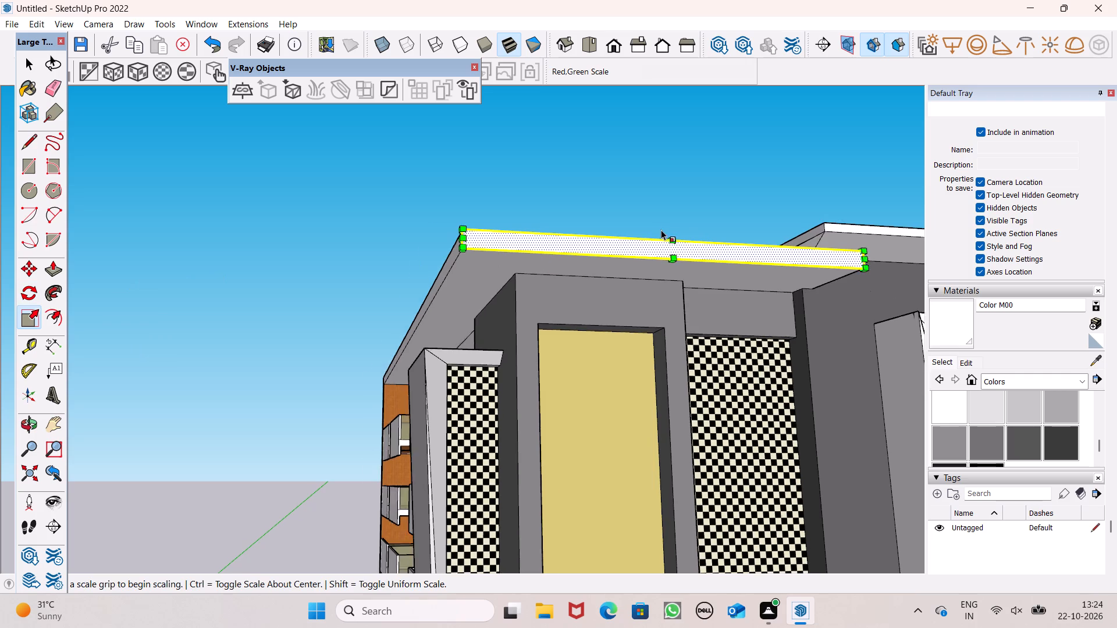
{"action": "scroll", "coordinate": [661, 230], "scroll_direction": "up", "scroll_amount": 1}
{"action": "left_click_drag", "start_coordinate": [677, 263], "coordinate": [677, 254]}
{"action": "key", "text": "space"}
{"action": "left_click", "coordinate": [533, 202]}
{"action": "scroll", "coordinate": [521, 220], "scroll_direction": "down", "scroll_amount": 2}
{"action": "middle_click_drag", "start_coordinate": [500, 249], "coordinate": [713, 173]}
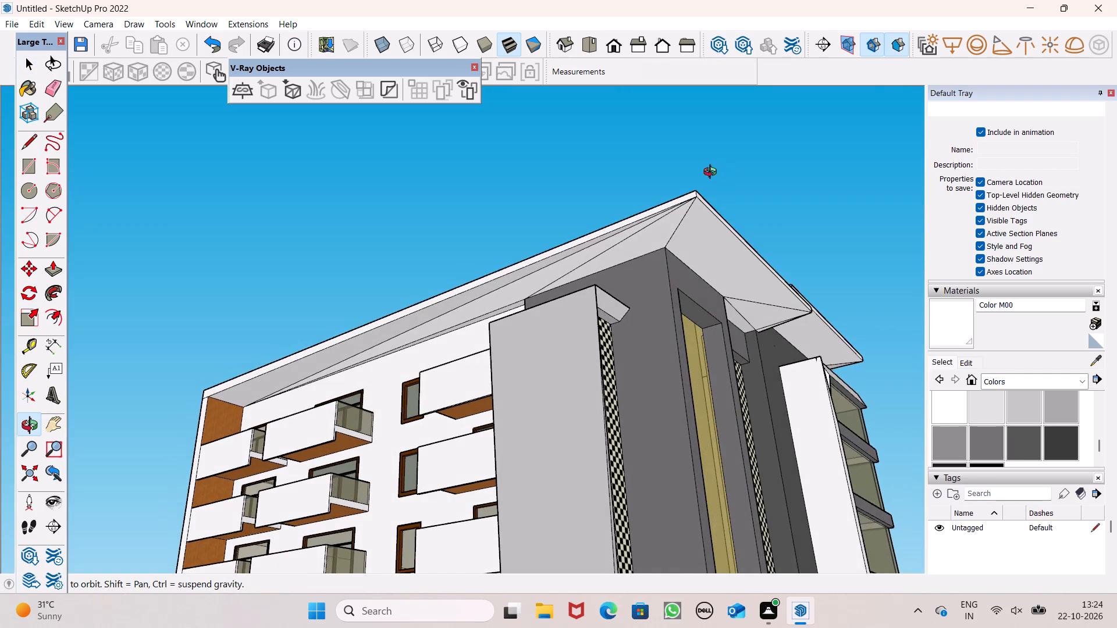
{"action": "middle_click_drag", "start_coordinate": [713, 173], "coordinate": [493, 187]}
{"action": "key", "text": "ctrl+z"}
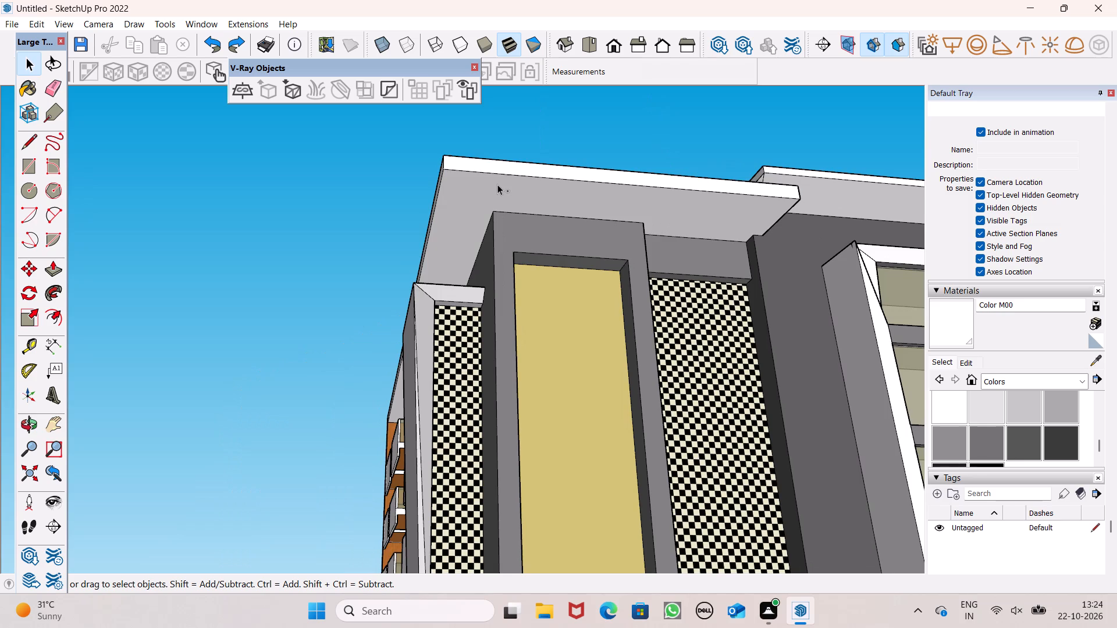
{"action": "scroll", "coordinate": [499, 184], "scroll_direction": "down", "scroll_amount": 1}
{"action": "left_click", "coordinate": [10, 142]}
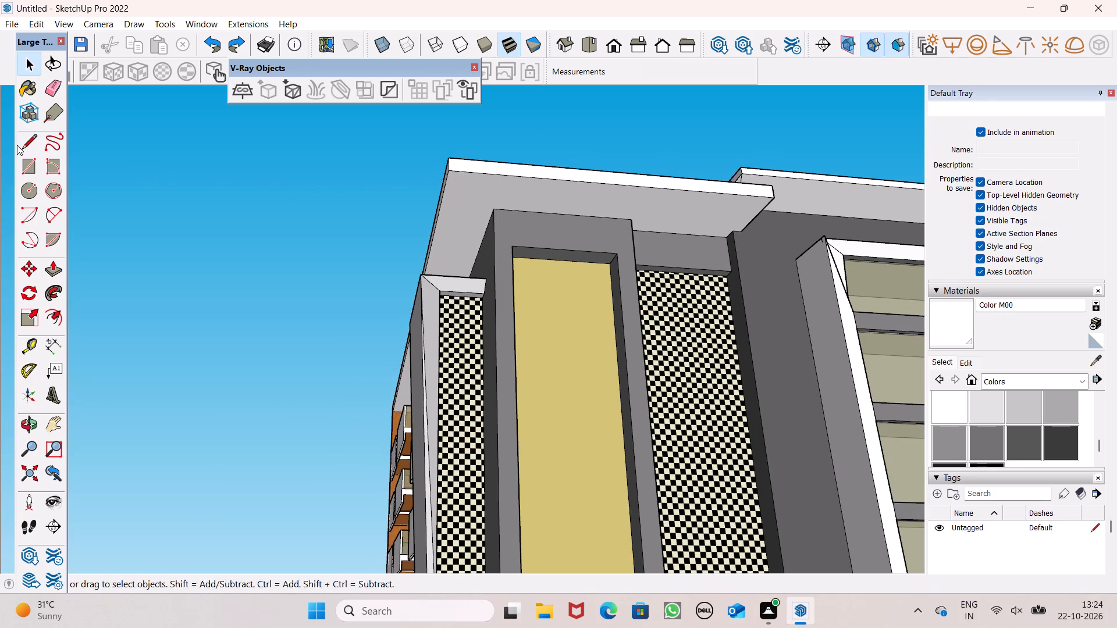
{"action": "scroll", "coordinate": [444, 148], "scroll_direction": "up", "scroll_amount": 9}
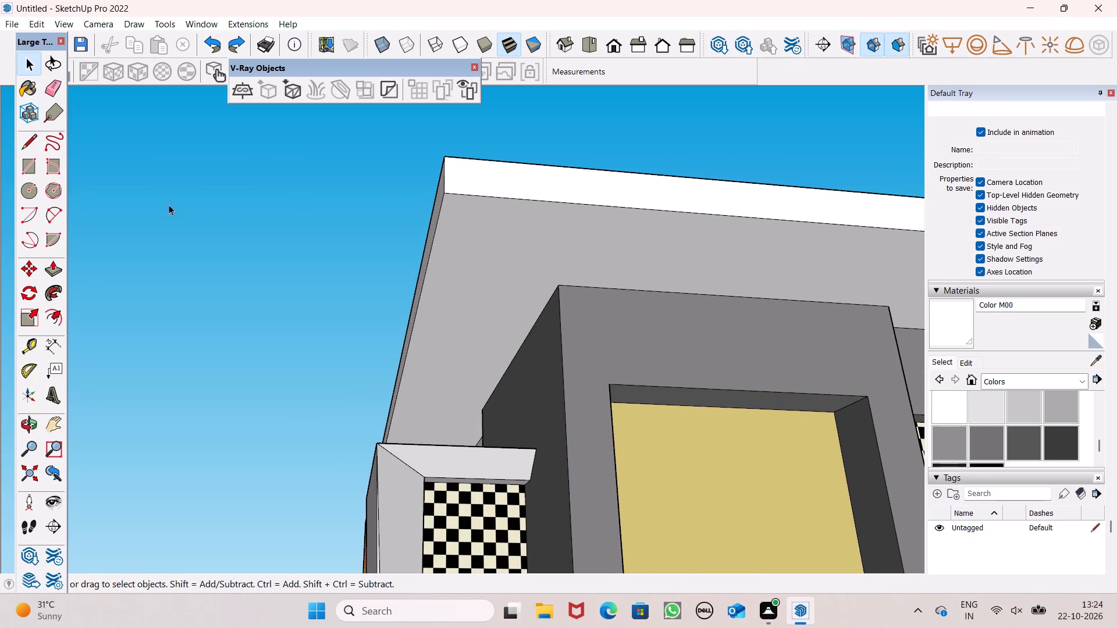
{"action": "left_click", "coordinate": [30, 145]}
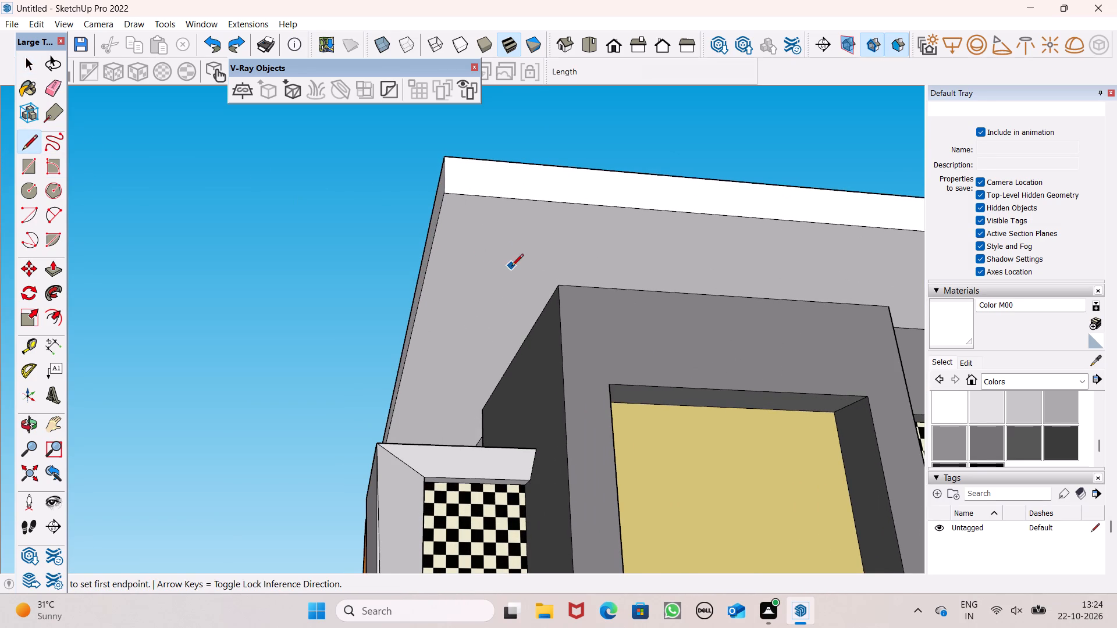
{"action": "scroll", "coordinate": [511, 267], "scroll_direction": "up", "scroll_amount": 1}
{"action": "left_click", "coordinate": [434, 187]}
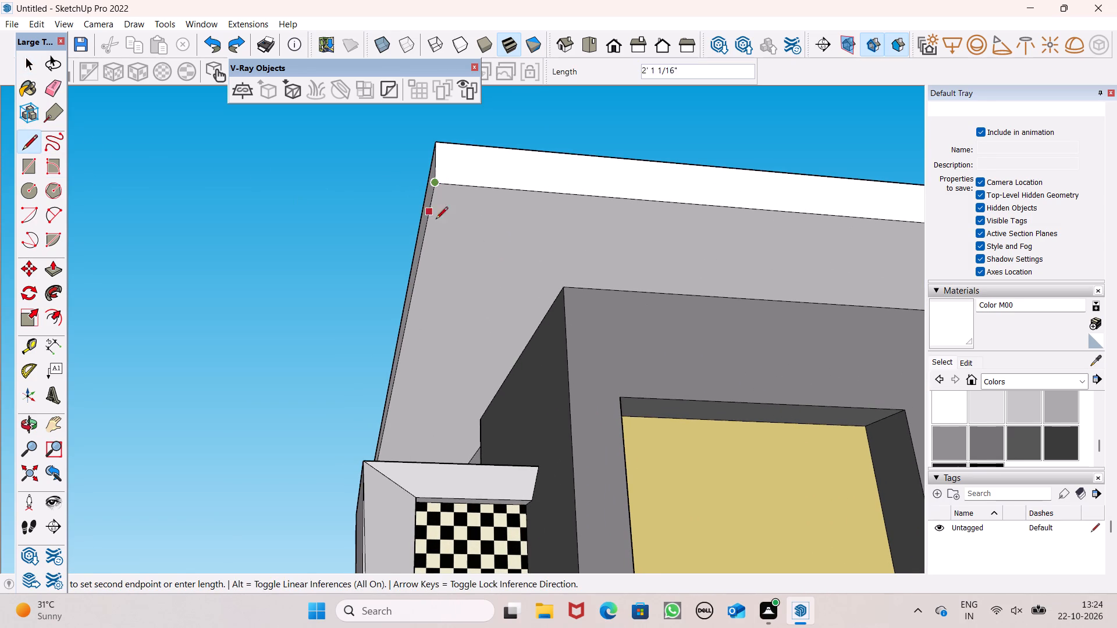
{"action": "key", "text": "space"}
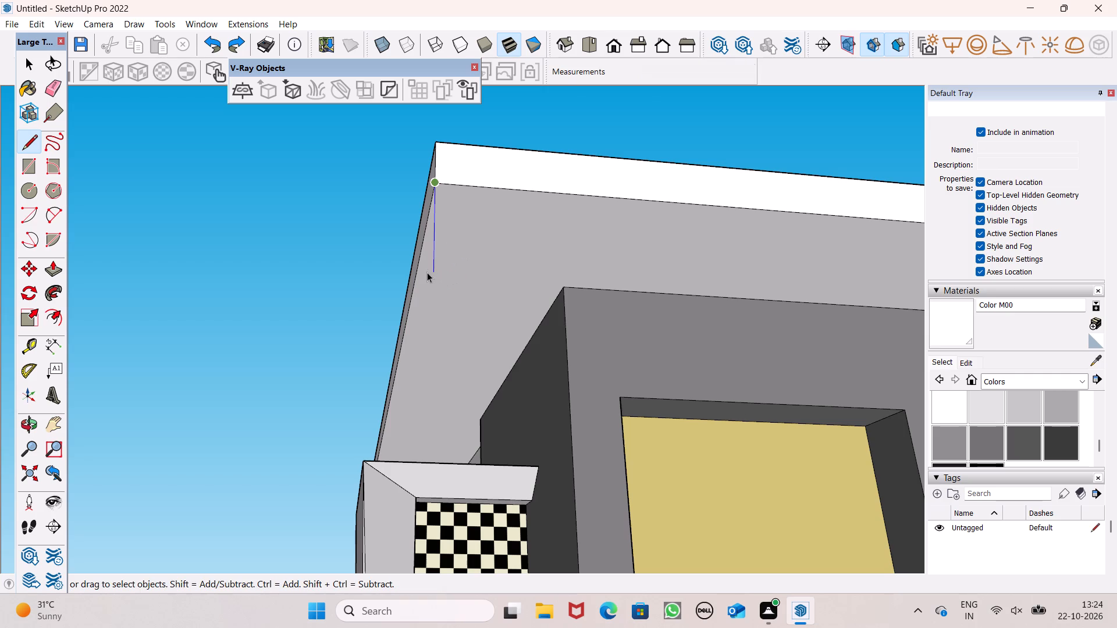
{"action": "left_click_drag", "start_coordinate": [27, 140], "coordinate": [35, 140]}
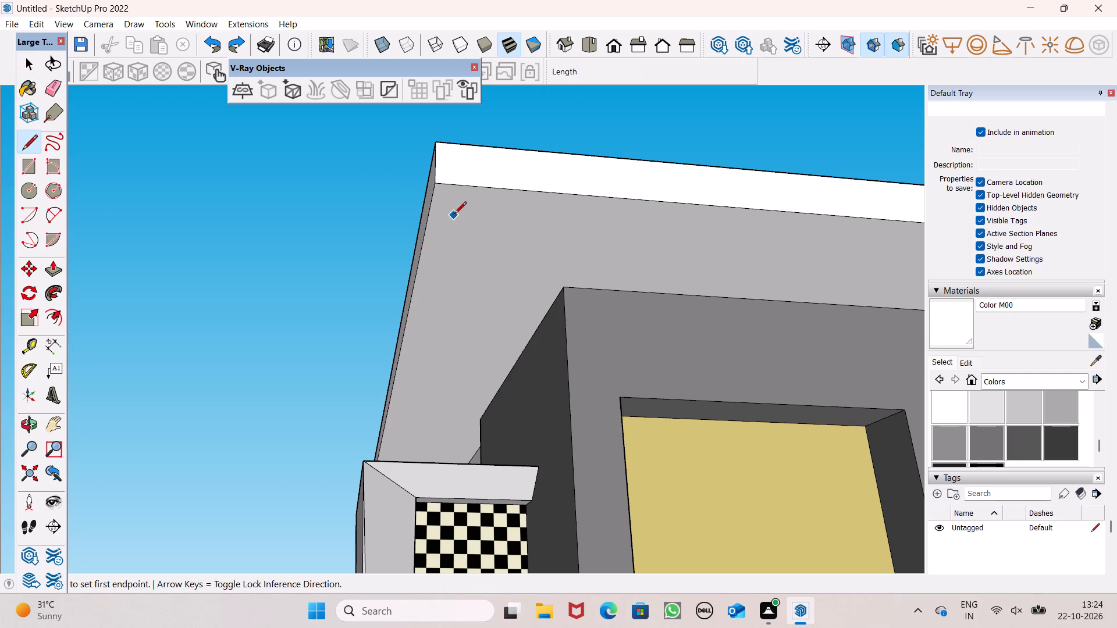
Paint the underside of the lower roof overhang with the Wood Bamboo material from the Wood collection.
{"action": "scroll", "coordinate": [461, 208], "scroll_direction": "down", "scroll_amount": 4}
{"action": "middle_click_drag", "start_coordinate": [514, 219], "coordinate": [667, 247]}
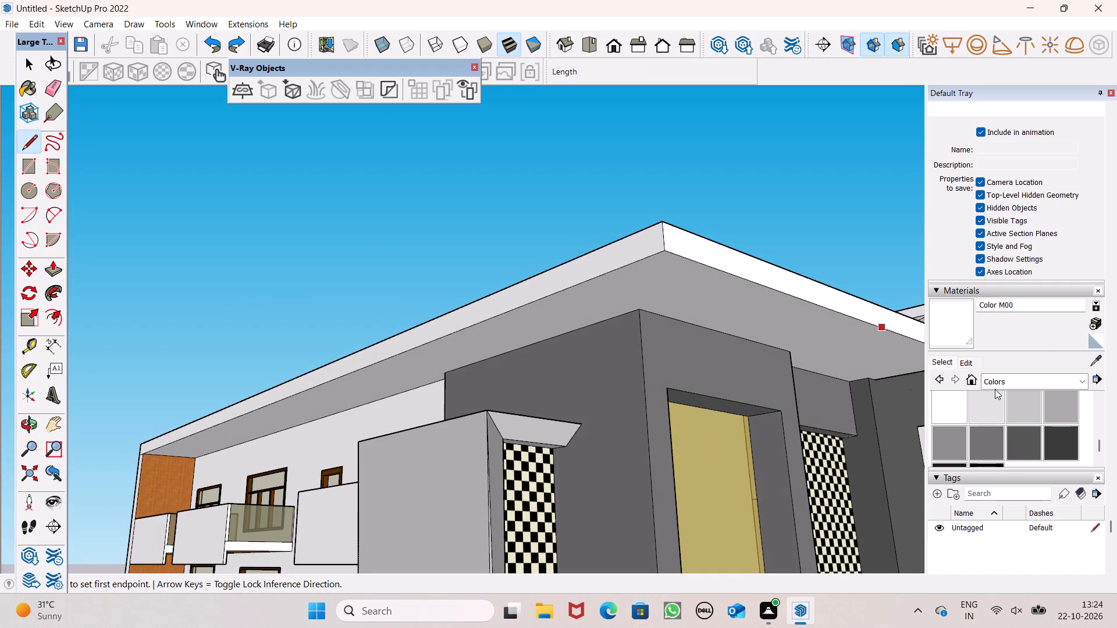
{"action": "left_click", "coordinate": [995, 383]}
{"action": "scroll", "coordinate": [1079, 441], "scroll_direction": "down", "scroll_amount": 6}
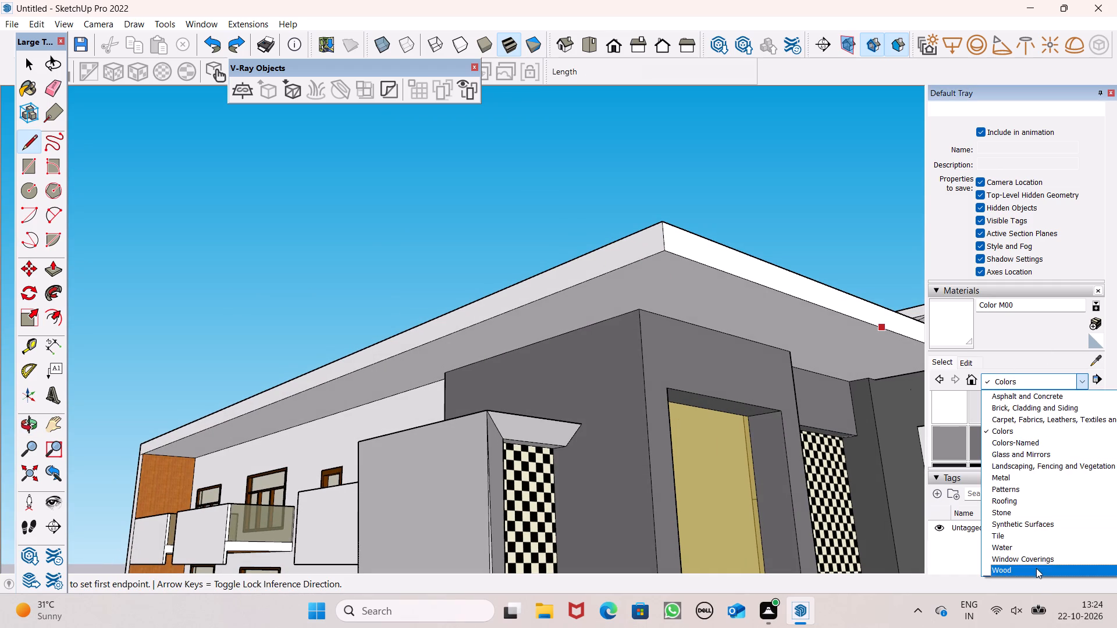
{"action": "left_click", "coordinate": [1036, 568]}
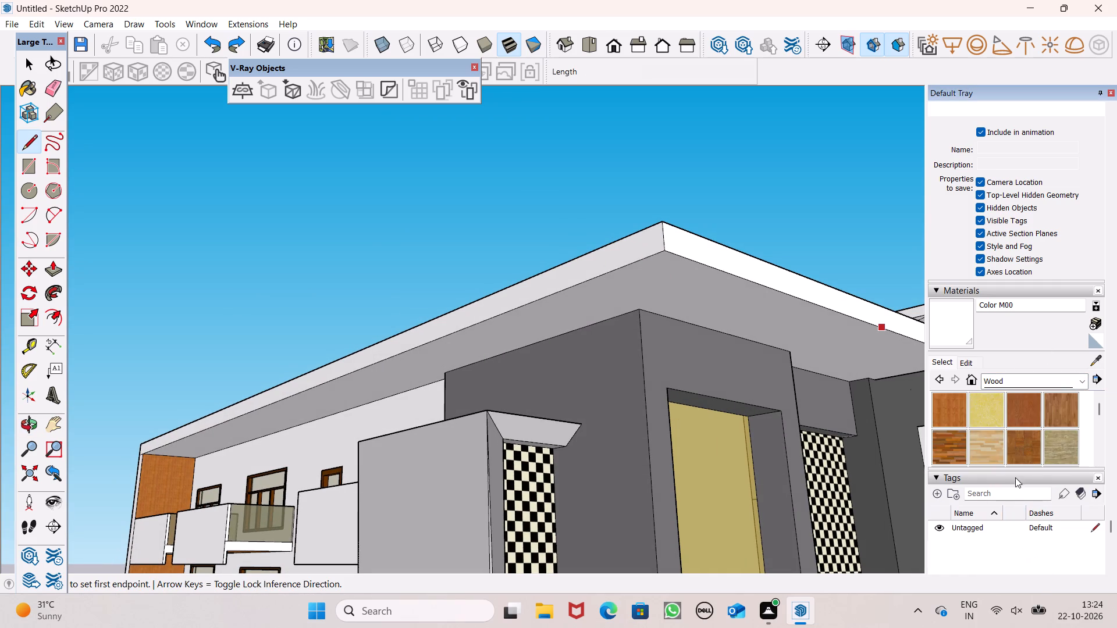
{"action": "left_click", "coordinate": [951, 401]}
{"action": "left_click", "coordinate": [542, 317]}
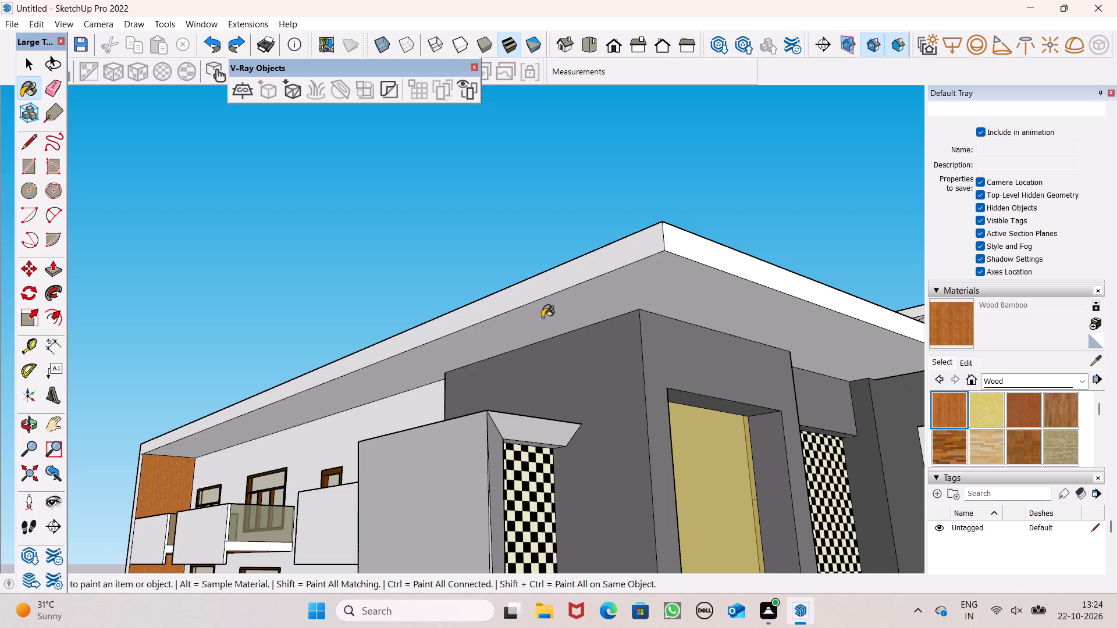
{"action": "middle_click_drag", "start_coordinate": [564, 331], "coordinate": [528, 282]}
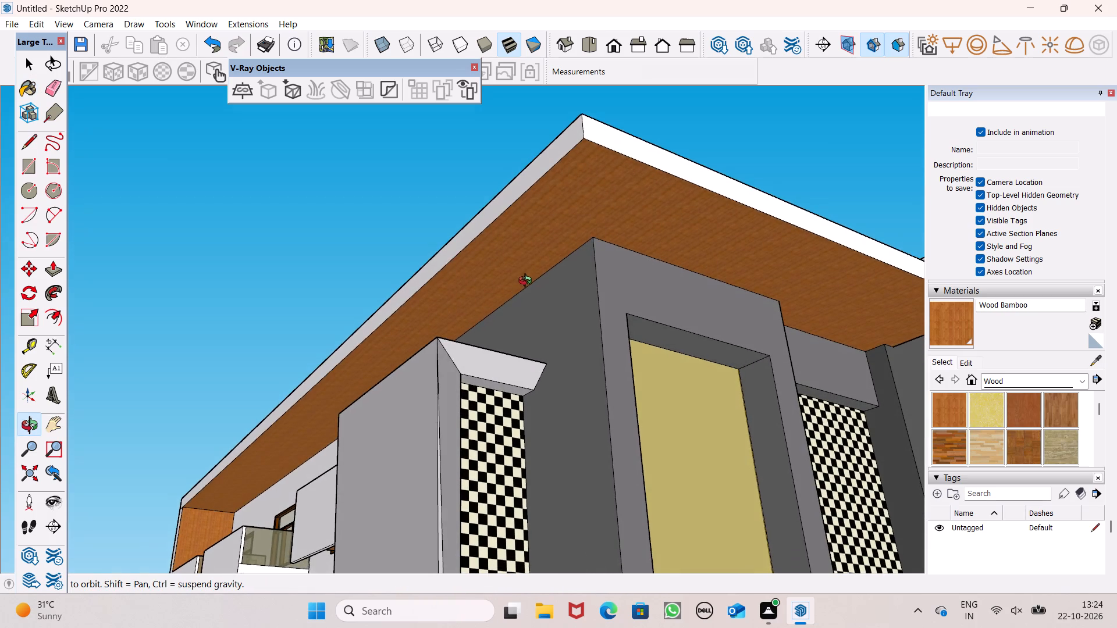
{"action": "middle_click_drag", "start_coordinate": [528, 282], "coordinate": [528, 281]}
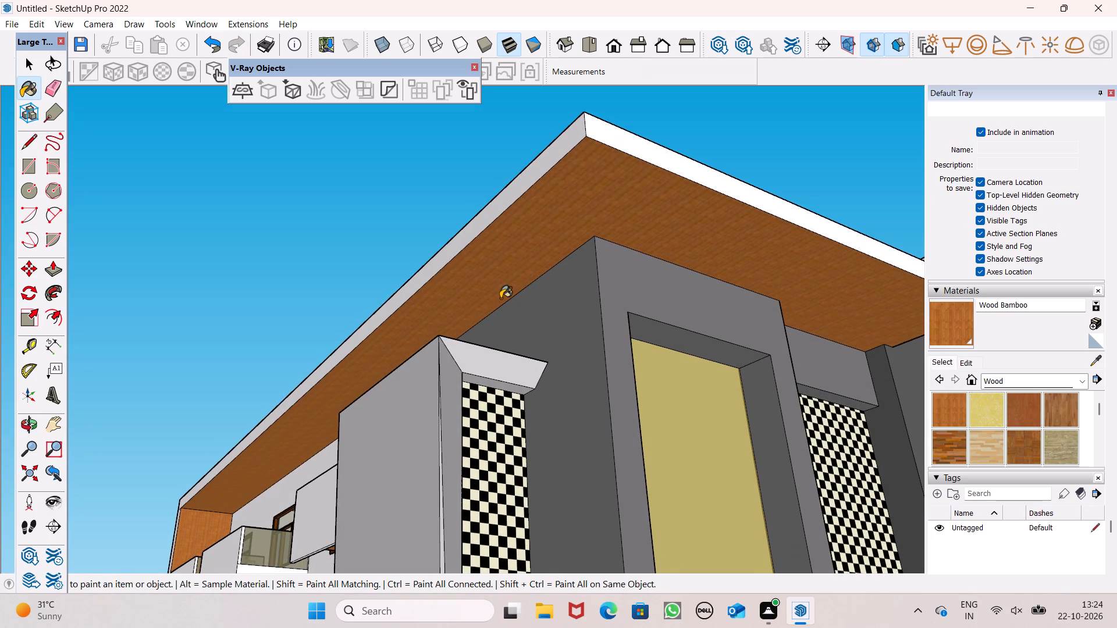
{"action": "scroll", "coordinate": [500, 299], "scroll_direction": "down", "scroll_amount": 2}
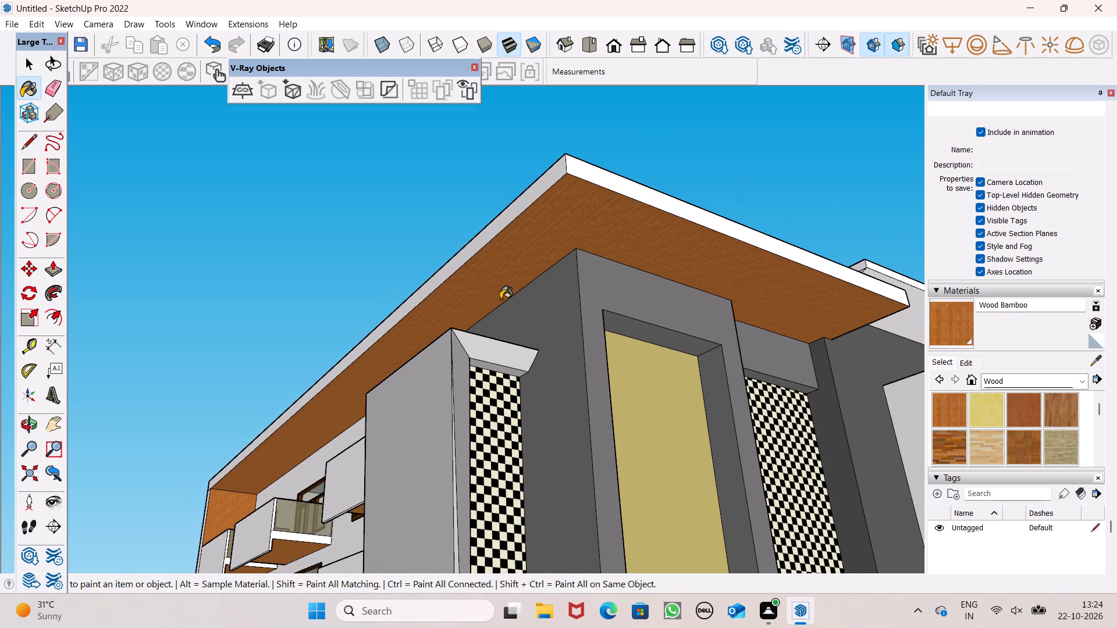
{"action": "scroll", "coordinate": [499, 301], "scroll_direction": "down", "scroll_amount": 6}
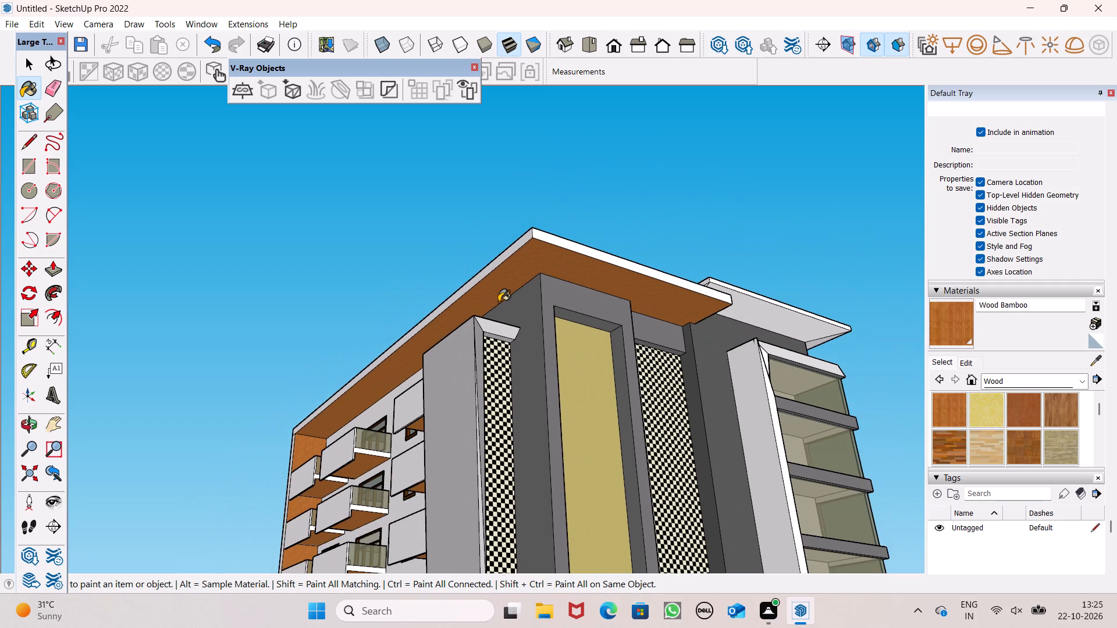
Scale the lower roof overhang's entrance-side edge face thinner by raising its lower edge.
{"action": "middle_click_drag", "start_coordinate": [586, 337], "coordinate": [284, 375]}
{"action": "middle_click", "coordinate": [284, 375]}
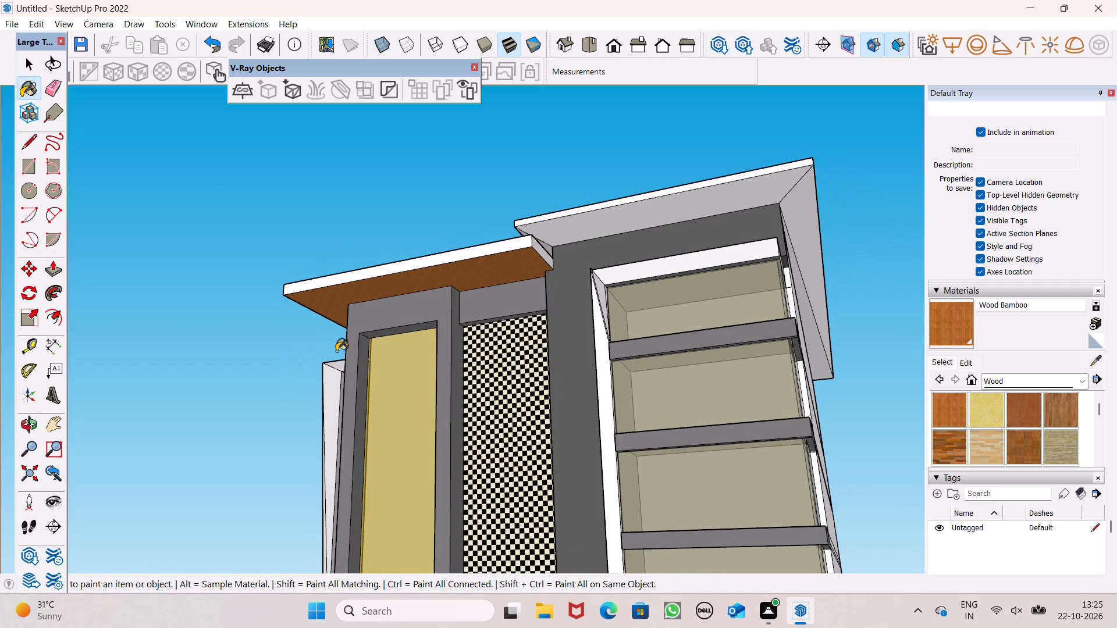
{"action": "scroll", "coordinate": [529, 278], "scroll_direction": "up", "scroll_amount": 6}
{"action": "scroll", "coordinate": [533, 256], "scroll_direction": "down", "scroll_amount": 3}
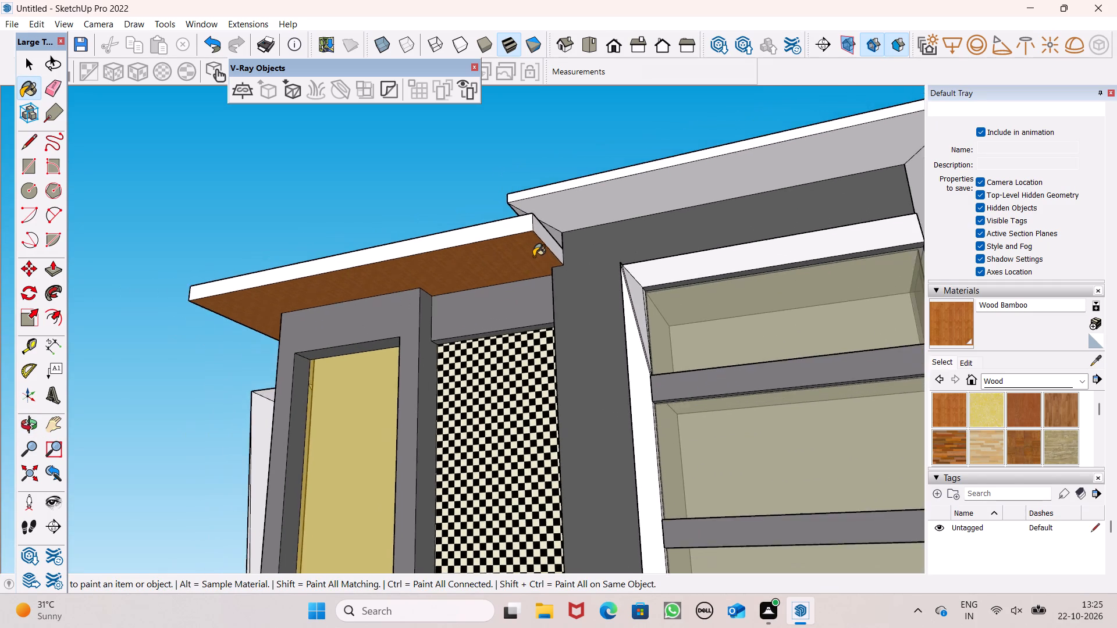
{"action": "middle_click_drag", "start_coordinate": [550, 290], "coordinate": [919, 371]}
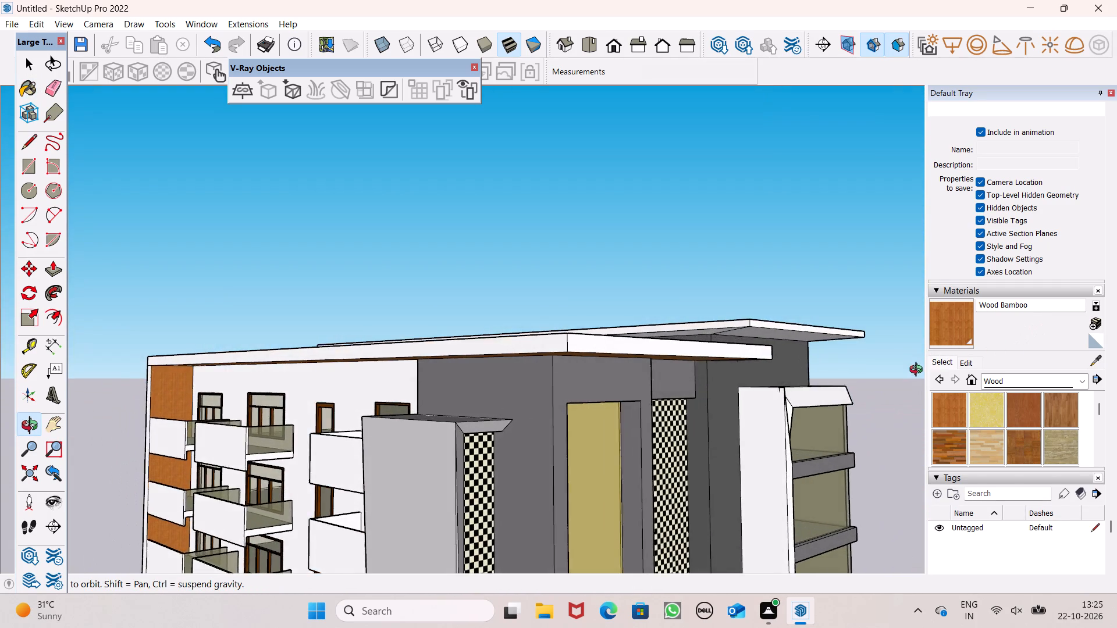
{"action": "middle_click_drag", "start_coordinate": [919, 371], "coordinate": [891, 387]}
{"action": "scroll", "coordinate": [673, 380], "scroll_direction": "up", "scroll_amount": 1}
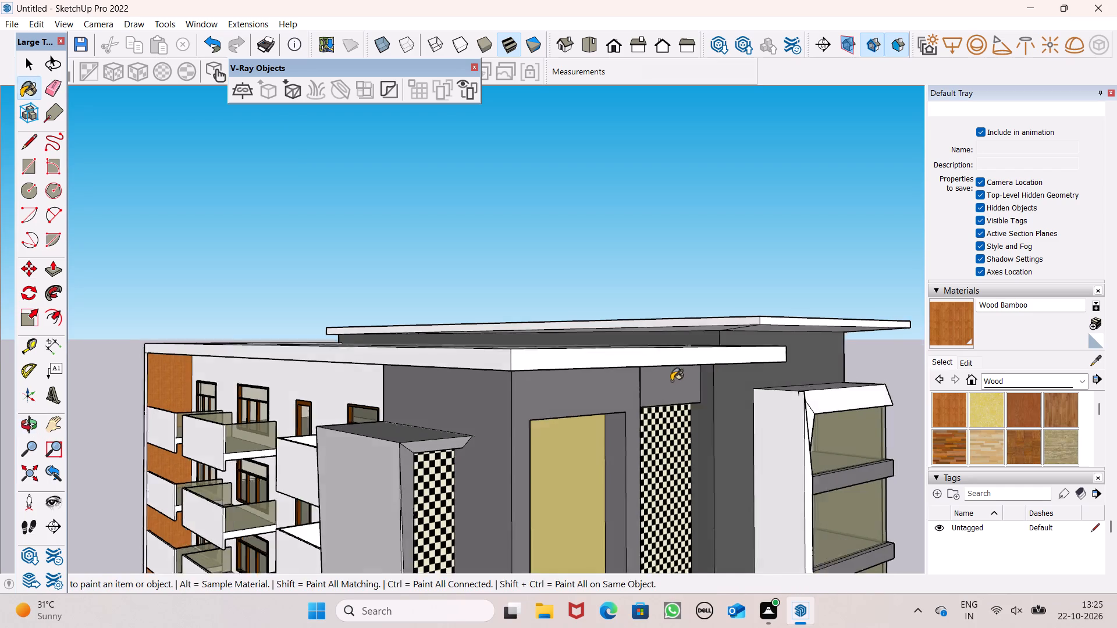
{"action": "scroll", "coordinate": [671, 381], "scroll_direction": "up", "scroll_amount": 3}
{"action": "middle_click_drag", "start_coordinate": [662, 378], "coordinate": [620, 310]}
{"action": "key", "text": "space"}
{"action": "key", "text": "space"}
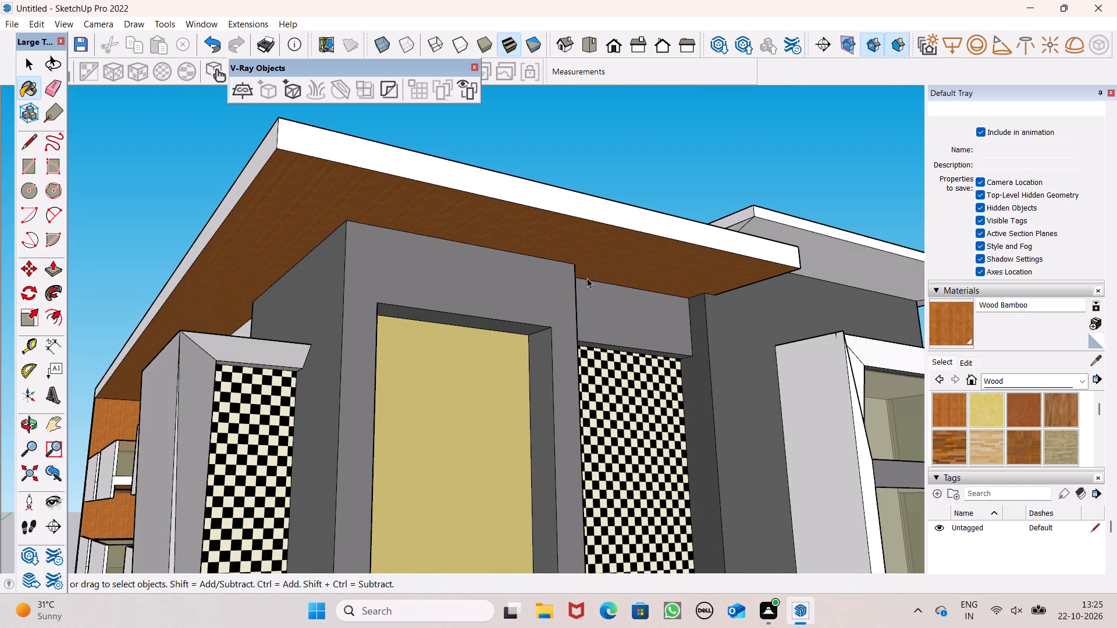
{"action": "double_click", "coordinate": [486, 188]}
{"action": "scroll", "coordinate": [559, 228], "scroll_direction": "down", "scroll_amount": 3}
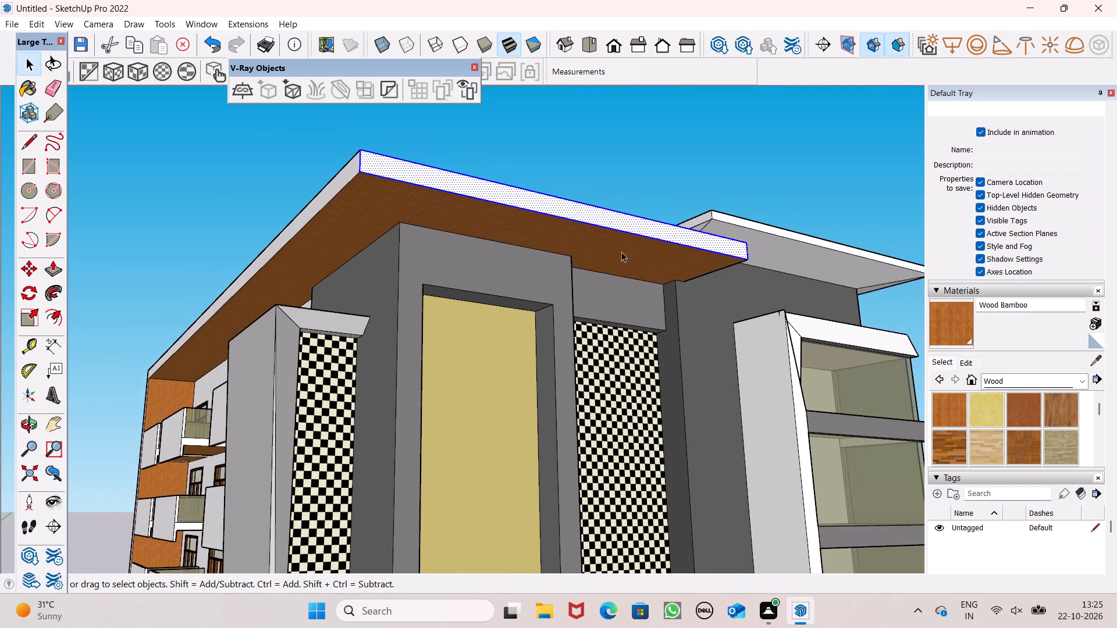
{"action": "middle_click_drag", "start_coordinate": [638, 266], "coordinate": [561, 302]}
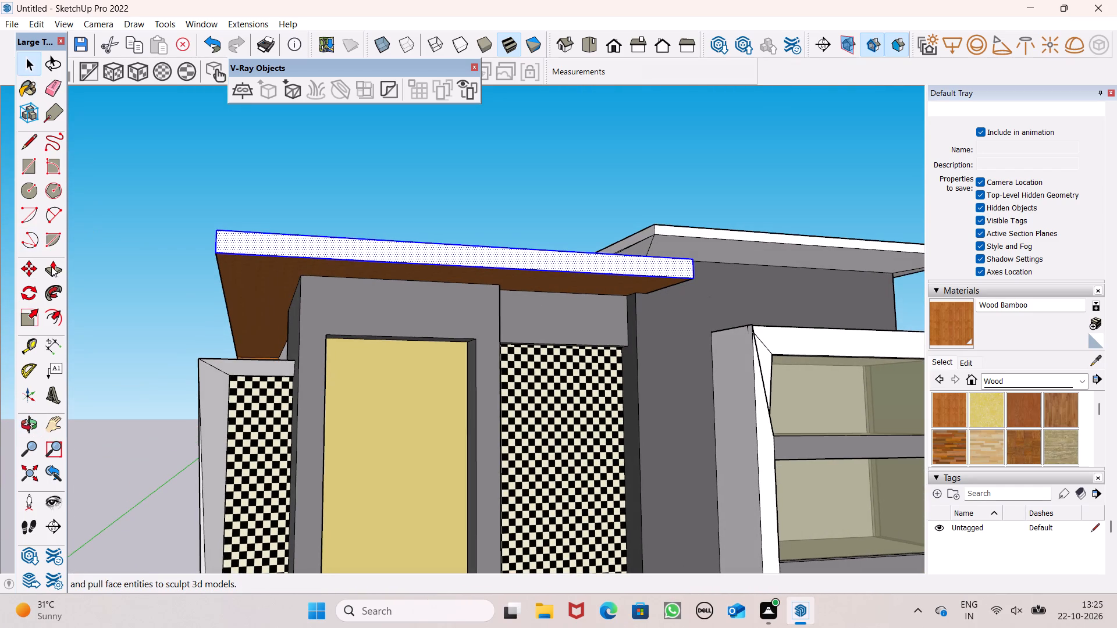
{"action": "left_click_drag", "start_coordinate": [49, 270], "coordinate": [54, 268]}
{"action": "scroll", "coordinate": [272, 195], "scroll_direction": "up", "scroll_amount": 4}
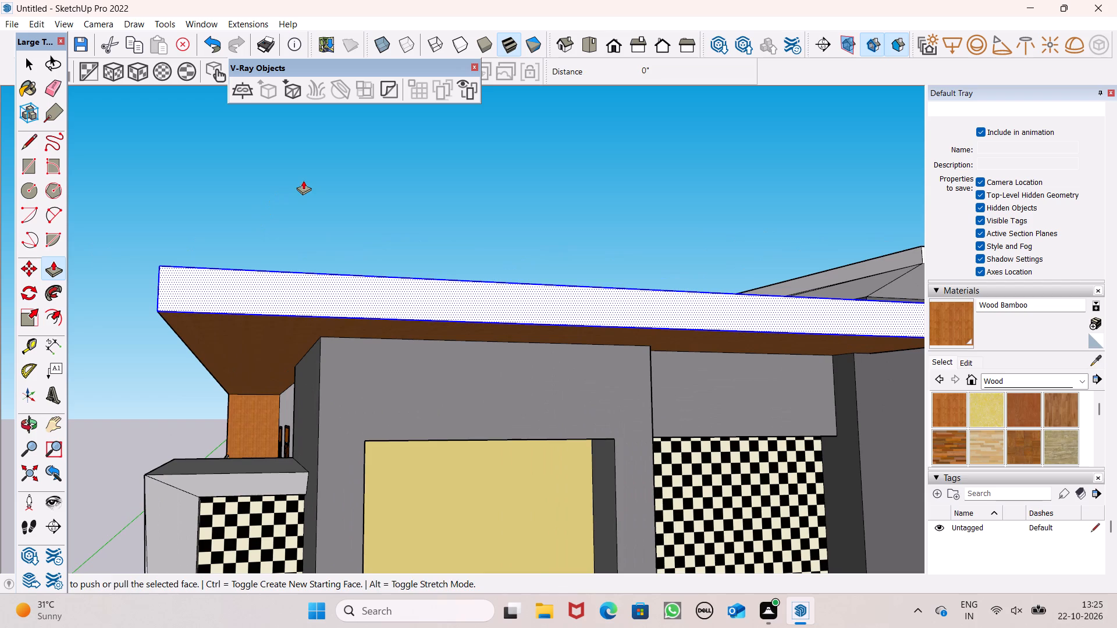
{"action": "key", "text": "space"}
{"action": "left_click", "coordinate": [34, 327]}
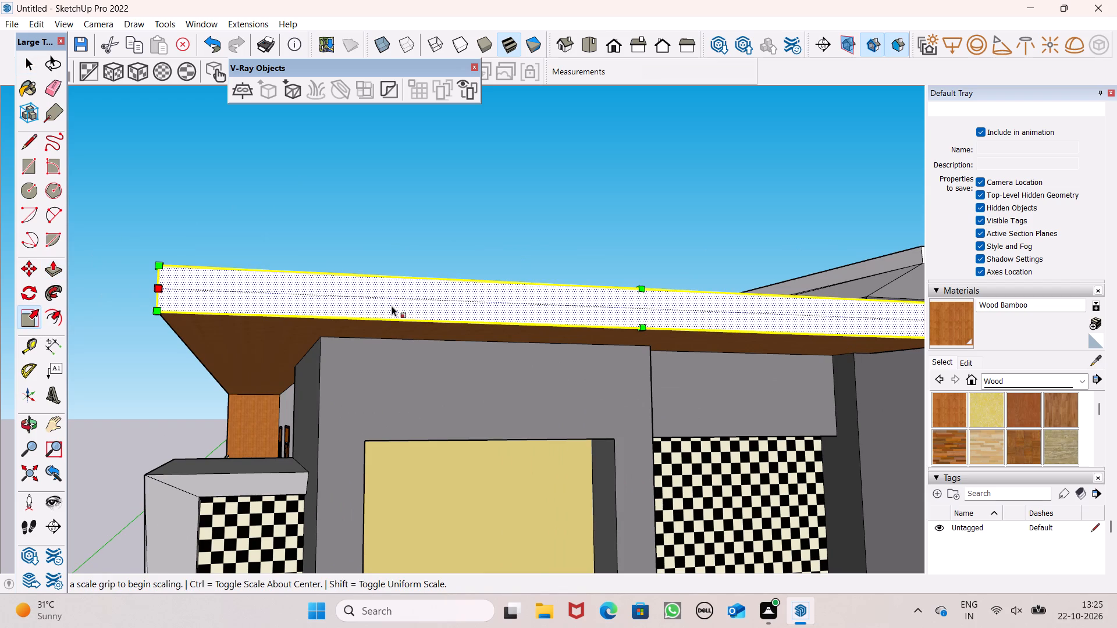
{"action": "left_click_drag", "start_coordinate": [645, 329], "coordinate": [645, 310]}
{"action": "key", "text": "space"}
Paint the large entrance-side underside face of the lower roof overhang with Color M00 from the Colors collection.
{"action": "scroll", "coordinate": [503, 249], "scroll_direction": "down", "scroll_amount": 5}
{"action": "middle_click_drag", "start_coordinate": [518, 315], "coordinate": [564, 251]}
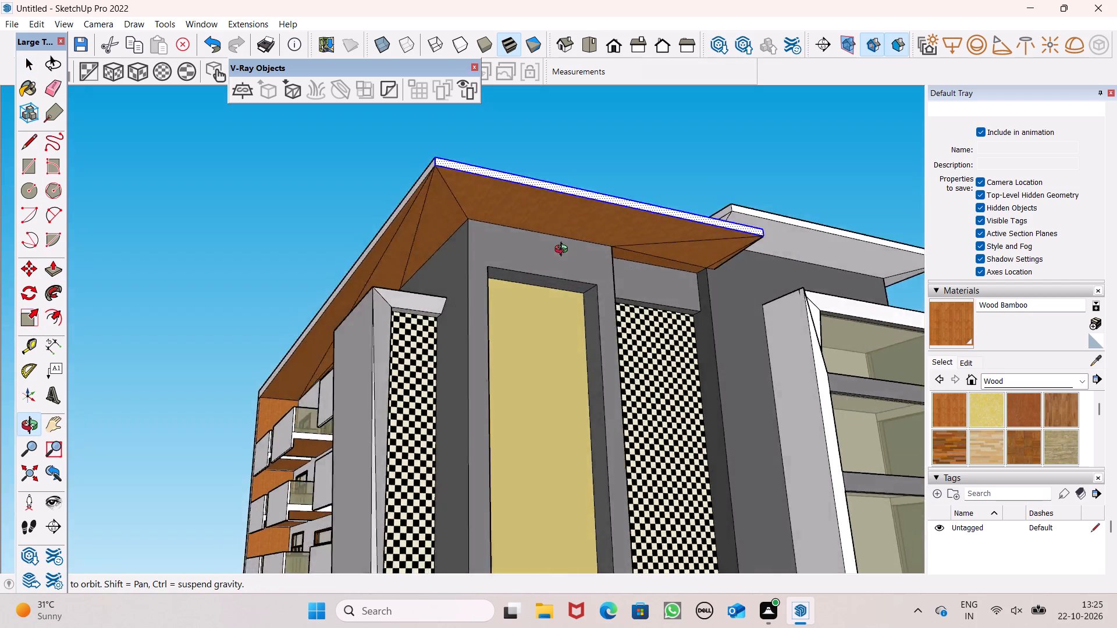
{"action": "middle_click_drag", "start_coordinate": [564, 251], "coordinate": [686, 231]}
{"action": "scroll", "coordinate": [600, 238], "scroll_direction": "down", "scroll_amount": 2}
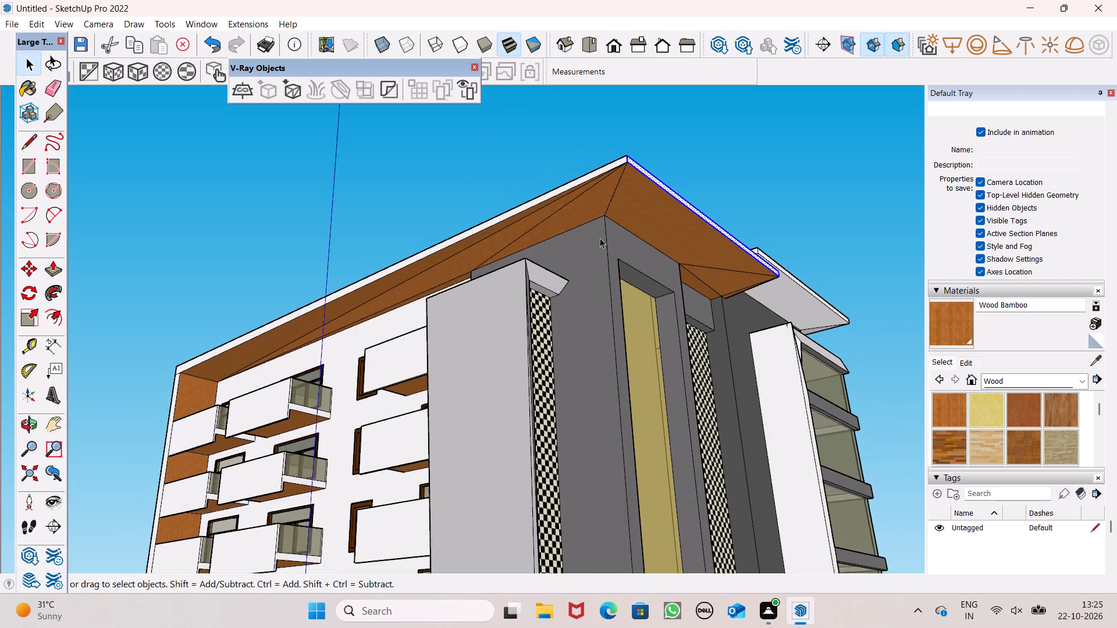
{"action": "scroll", "coordinate": [600, 238], "scroll_direction": "down", "scroll_amount": 3}
{"action": "scroll", "coordinate": [461, 295], "scroll_direction": "up", "scroll_amount": 1}
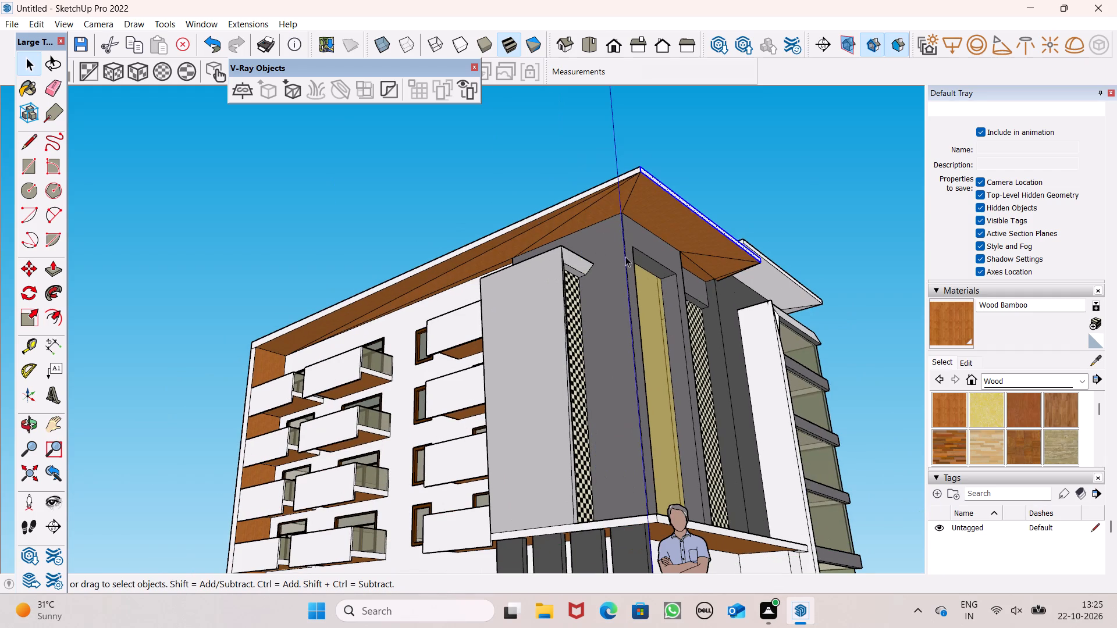
{"action": "left_click", "coordinate": [995, 381]}
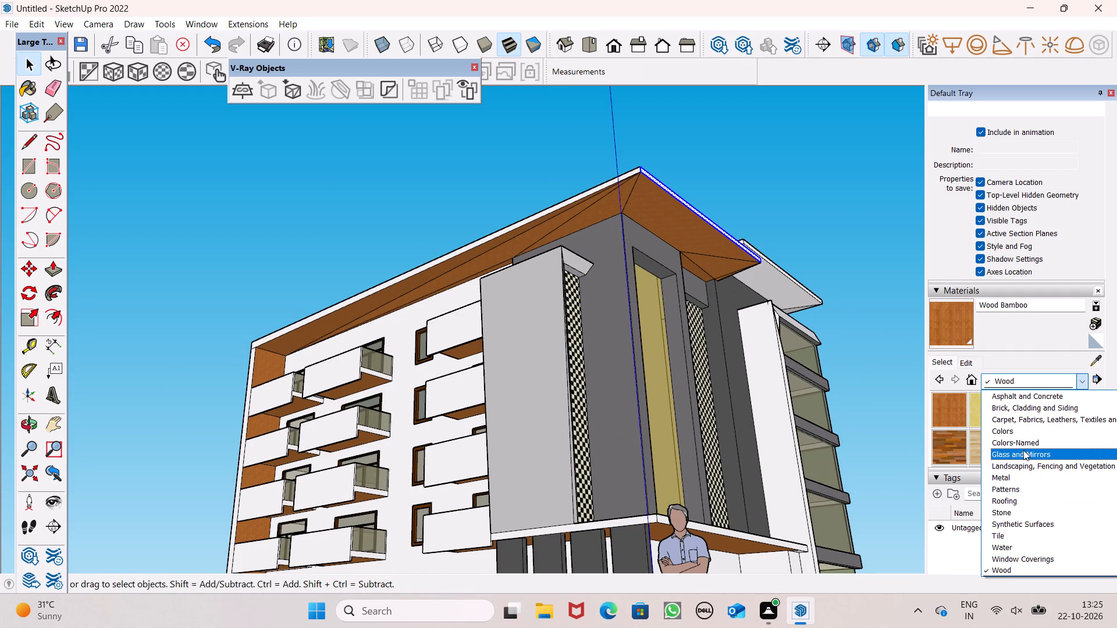
{"action": "left_click", "coordinate": [1024, 434]}
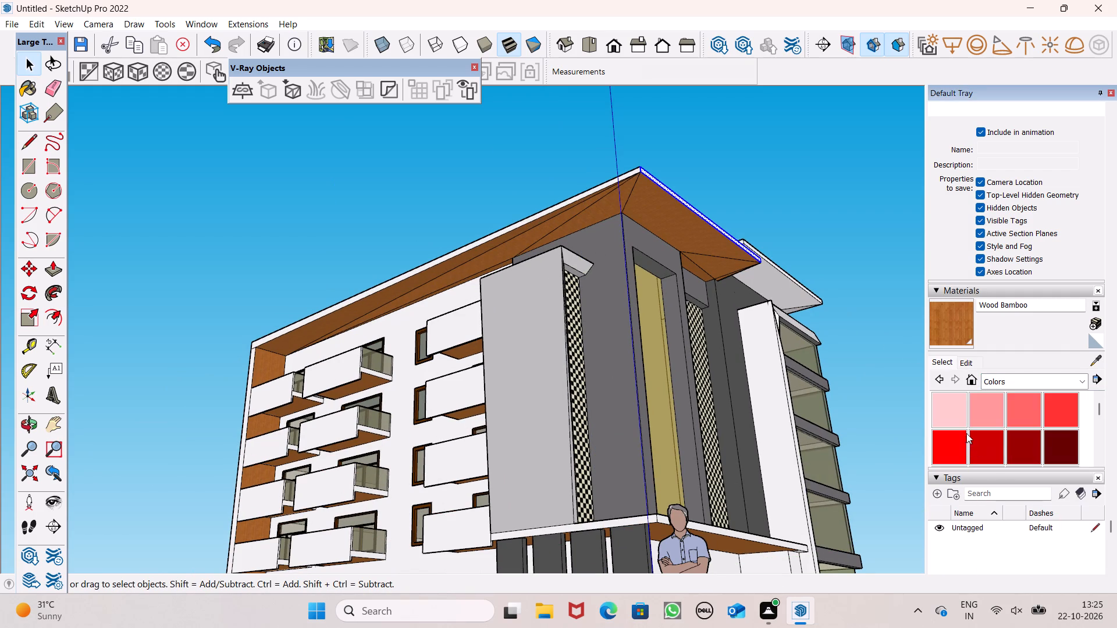
{"action": "scroll", "coordinate": [966, 433], "scroll_direction": "down", "scroll_amount": 13}
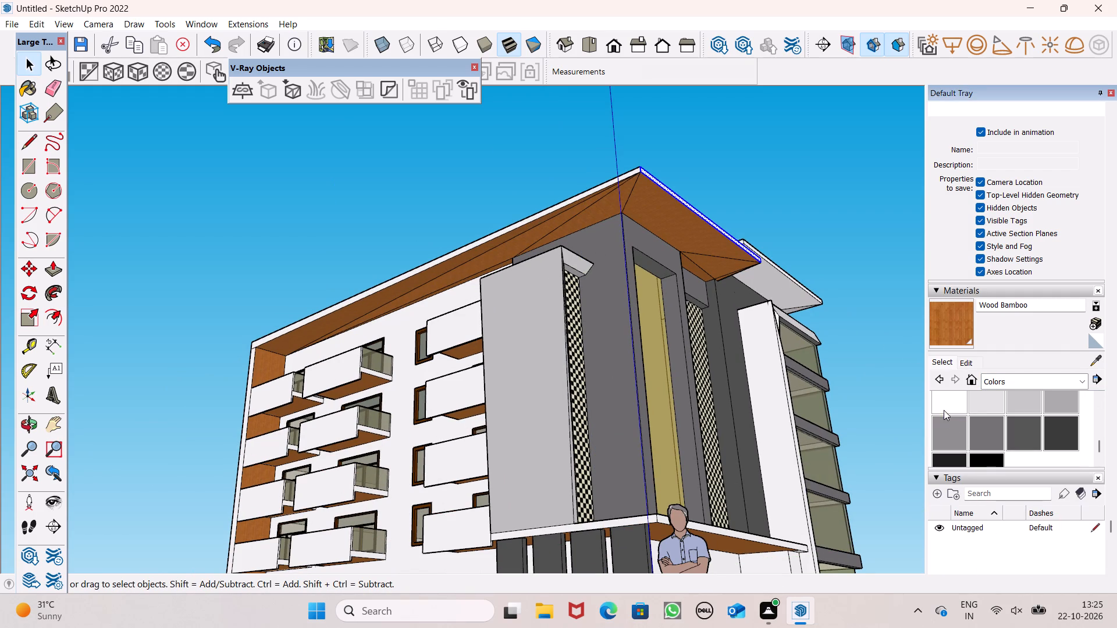
{"action": "left_click", "coordinate": [944, 409]}
{"action": "scroll", "coordinate": [619, 192], "scroll_direction": "up", "scroll_amount": 2}
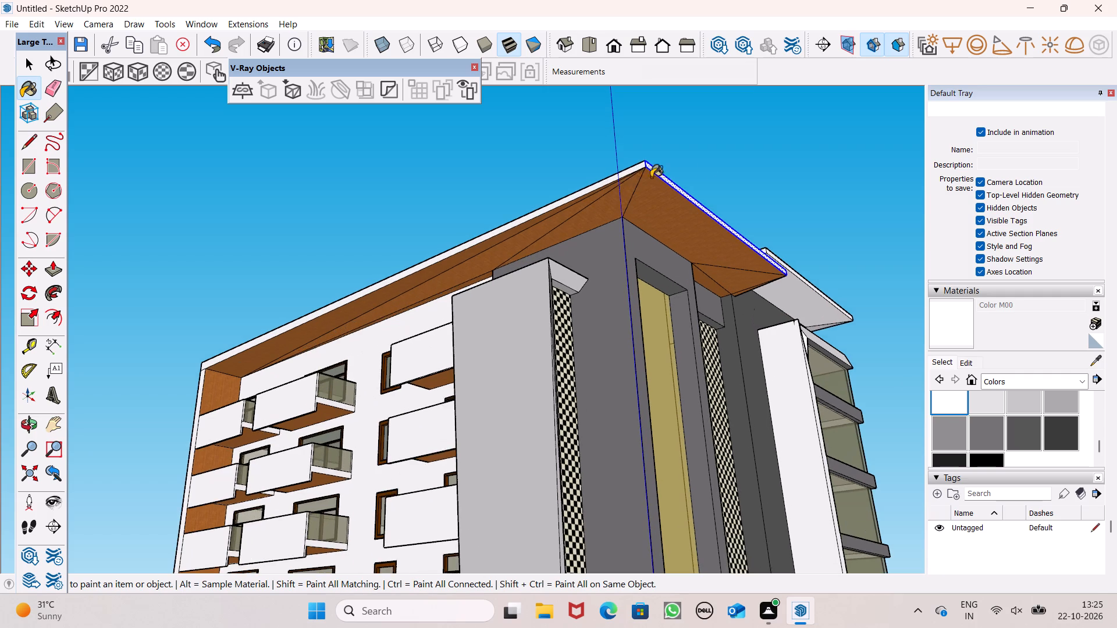
{"action": "scroll", "coordinate": [703, 177], "scroll_direction": "up", "scroll_amount": 5}
{"action": "scroll", "coordinate": [639, 231], "scroll_direction": "up", "scroll_amount": 2}
{"action": "left_click", "coordinate": [613, 248]}
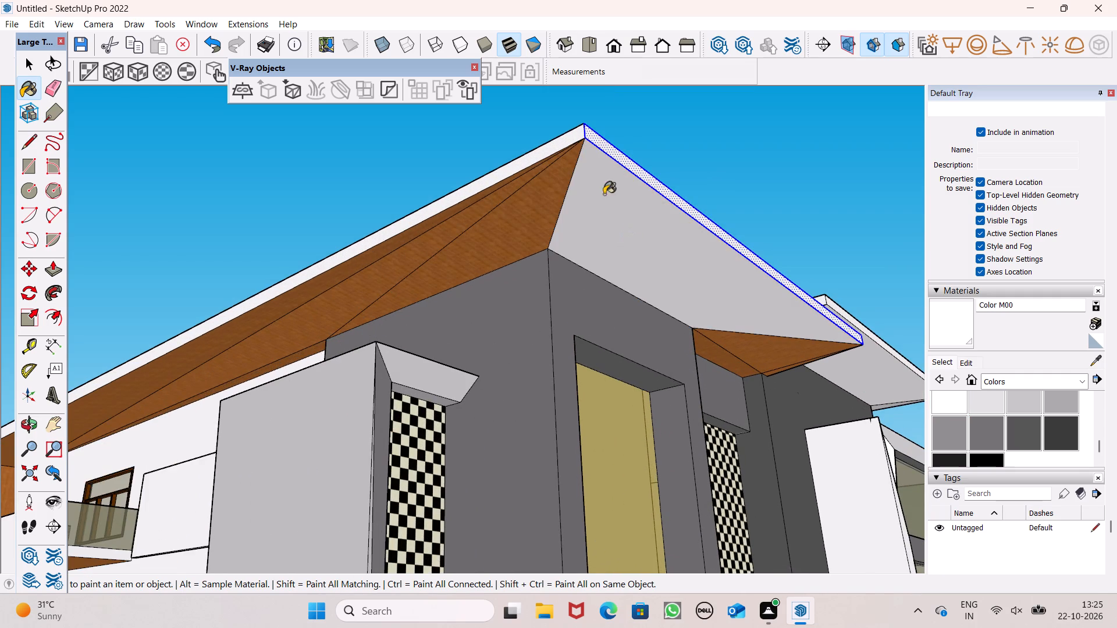
Paint the remaining small underside faces above the recessed checkered panel and at the overhang's end with Color M00.
{"action": "scroll", "coordinate": [565, 185], "scroll_direction": "down", "scroll_amount": 3}
{"action": "middle_click_drag", "start_coordinate": [631, 243], "coordinate": [472, 197]}
{"action": "scroll", "coordinate": [674, 244], "scroll_direction": "up", "scroll_amount": 3}
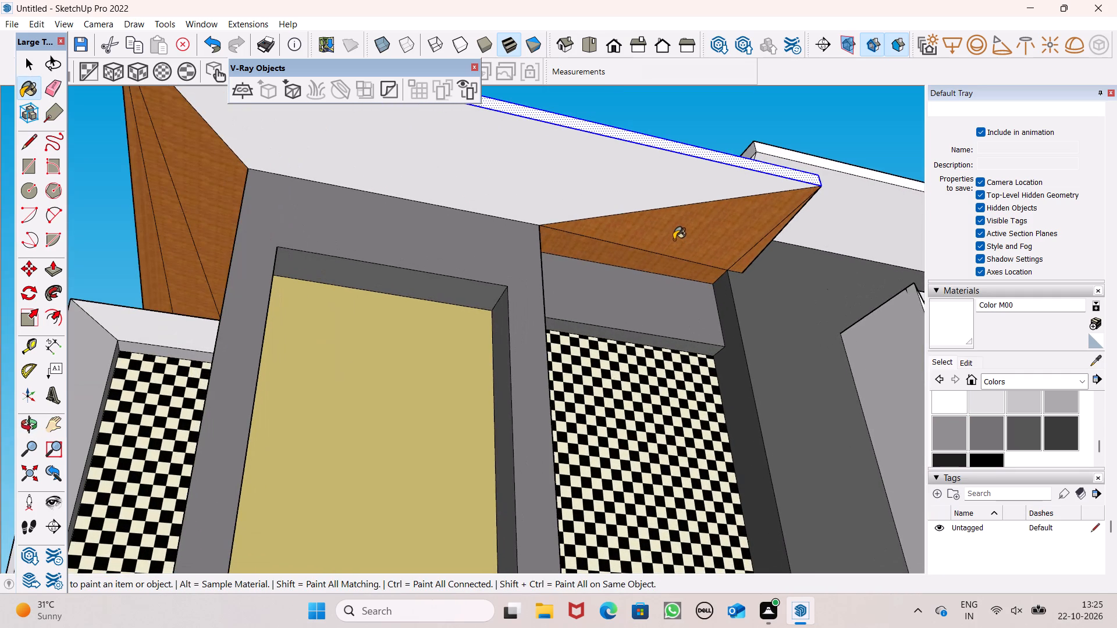
{"action": "left_click", "coordinate": [674, 240]}
{"action": "middle_click_drag", "start_coordinate": [689, 261], "coordinate": [533, 206]}
{"action": "scroll", "coordinate": [686, 253], "scroll_direction": "up", "scroll_amount": 1}
{"action": "scroll", "coordinate": [606, 195], "scroll_direction": "down", "scroll_amount": 3}
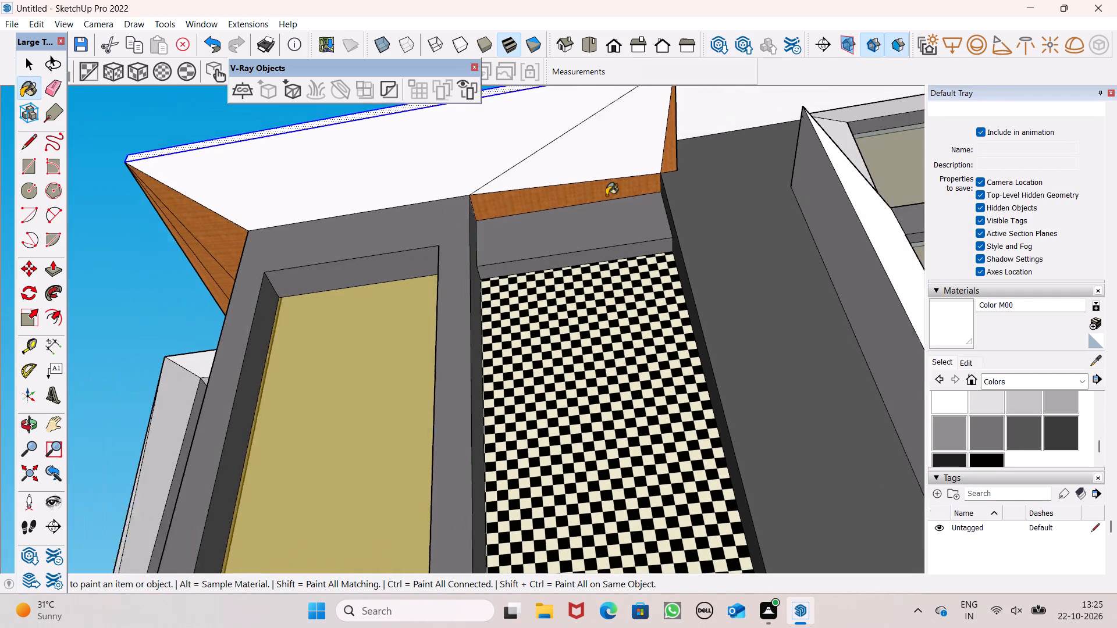
{"action": "scroll", "coordinate": [606, 195], "scroll_direction": "down", "scroll_amount": 1}
{"action": "scroll", "coordinate": [680, 145], "scroll_direction": "up", "scroll_amount": 4}
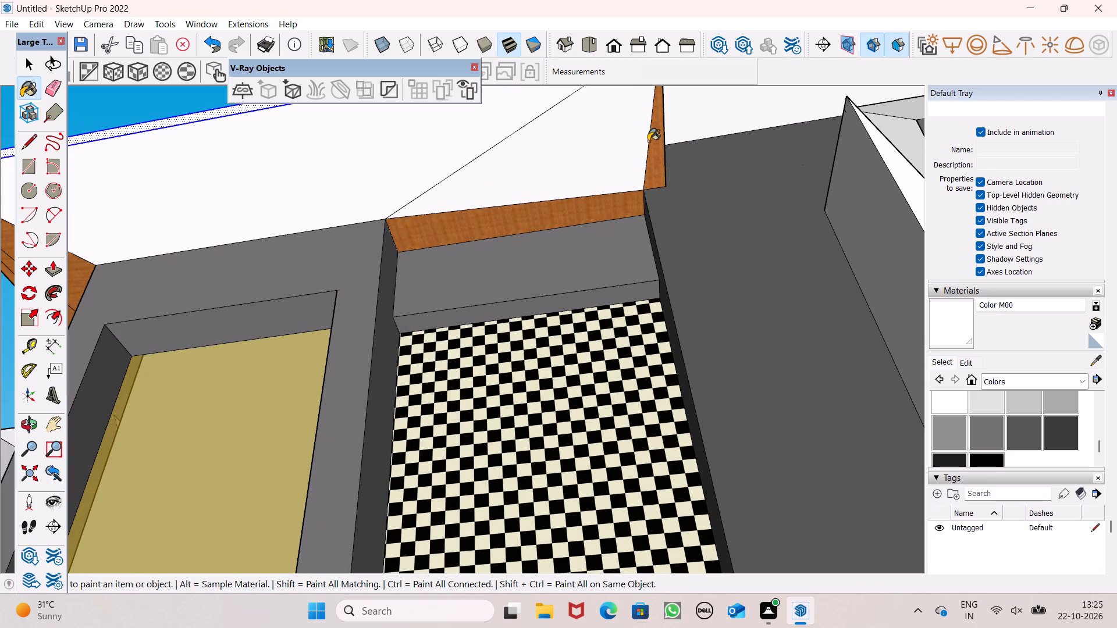
{"action": "left_click", "coordinate": [653, 156]}
{"action": "scroll", "coordinate": [654, 156], "scroll_direction": "down", "scroll_amount": 2}
{"action": "left_click", "coordinate": [504, 220]}
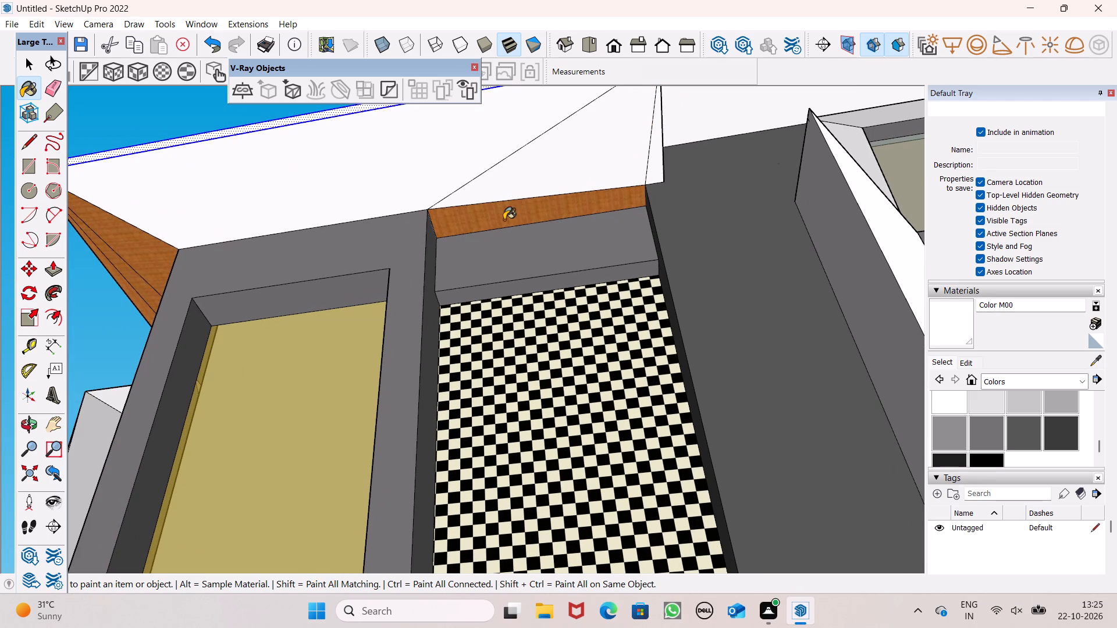
Clear the selection and examine the roof overhang and the whole building from the entrance and balcony sides.
{"action": "scroll", "coordinate": [596, 169], "scroll_direction": "down", "scroll_amount": 5}
{"action": "middle_click_drag", "start_coordinate": [349, 222], "coordinate": [554, 226]}
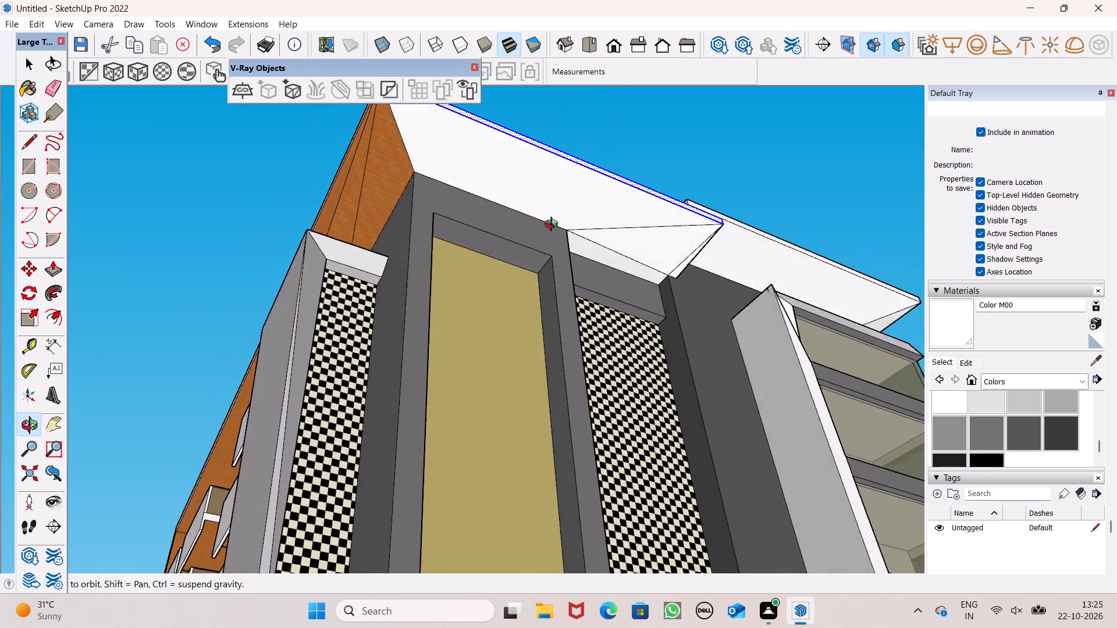
{"action": "middle_click_drag", "start_coordinate": [554, 226], "coordinate": [558, 252]}
{"action": "scroll", "coordinate": [558, 252], "scroll_direction": "down", "scroll_amount": 4}
{"action": "scroll", "coordinate": [487, 169], "scroll_direction": "up", "scroll_amount": 5}
{"action": "middle_click_drag", "start_coordinate": [475, 154], "coordinate": [401, 204]}
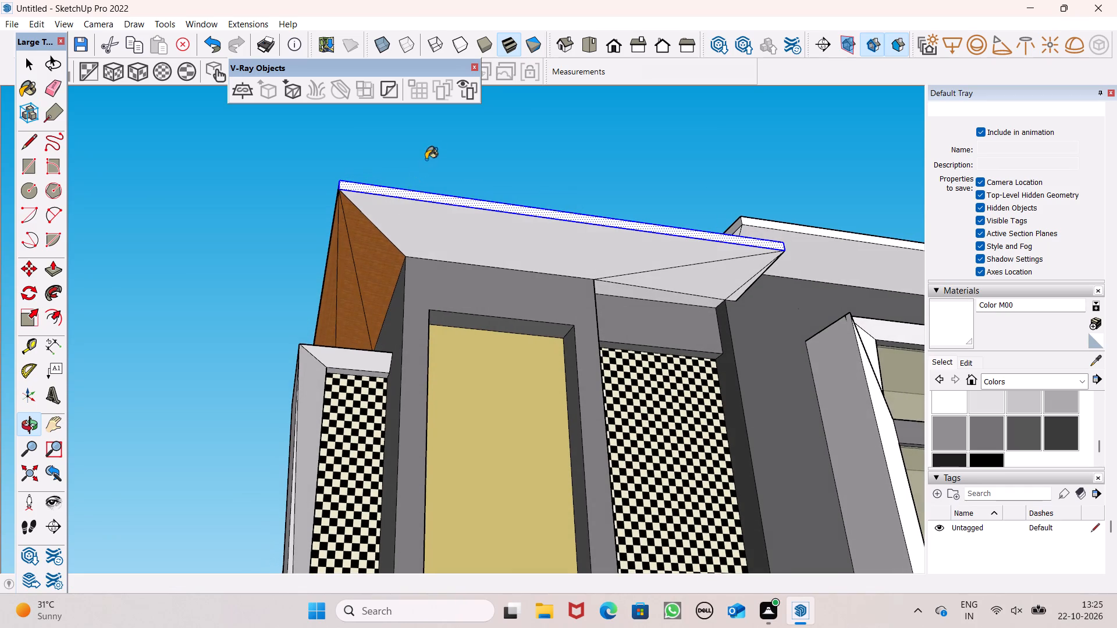
{"action": "key", "text": "space"}
{"action": "left_click", "coordinate": [473, 158]}
{"action": "scroll", "coordinate": [492, 185], "scroll_direction": "down", "scroll_amount": 3}
{"action": "middle_click_drag", "start_coordinate": [562, 212], "coordinate": [564, 213]}
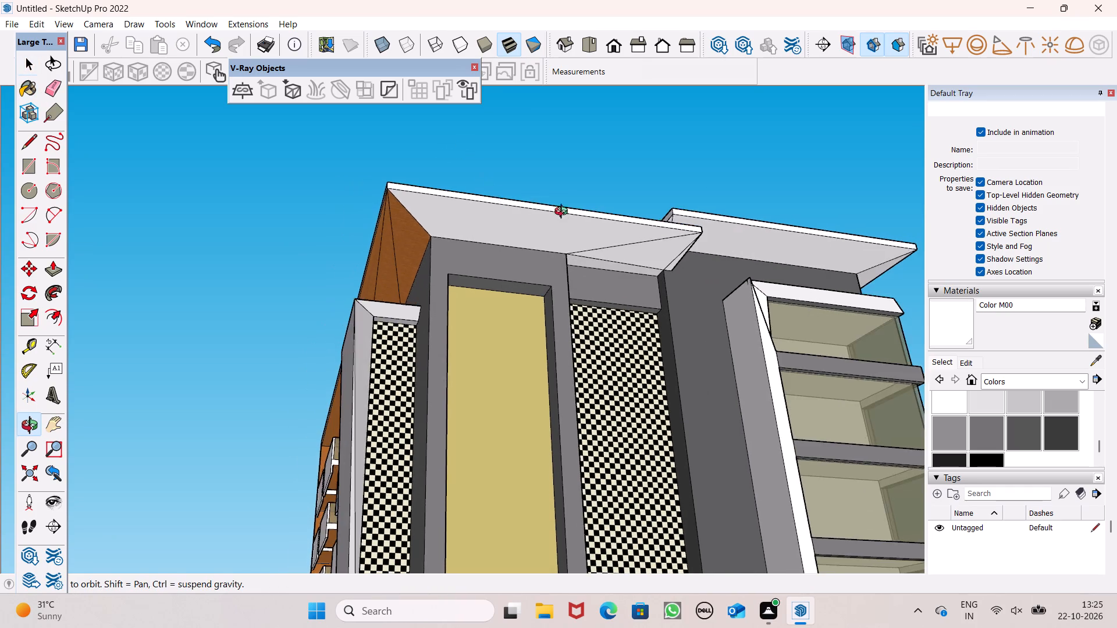
{"action": "middle_click_drag", "start_coordinate": [564, 213], "coordinate": [615, 283]}
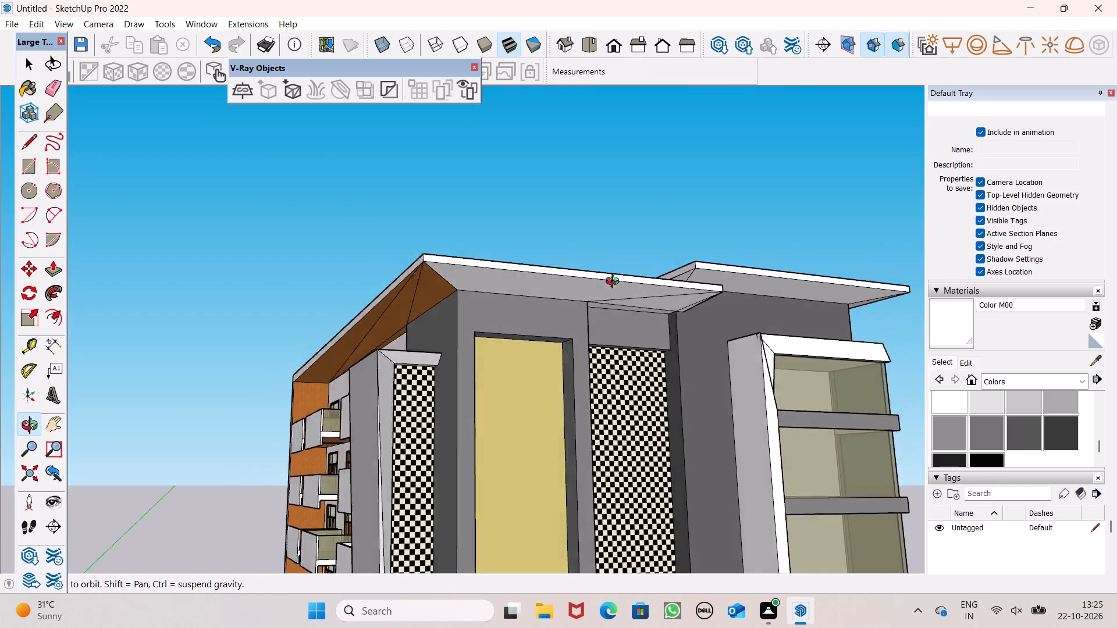
{"action": "middle_click_drag", "start_coordinate": [615, 283], "coordinate": [771, 214]}
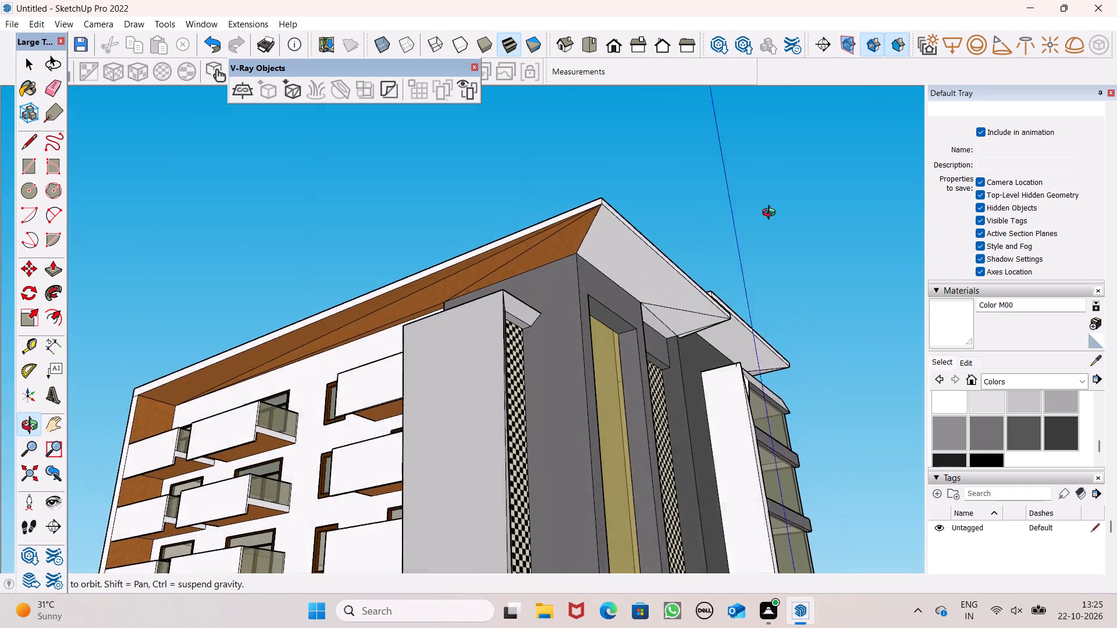
{"action": "middle_click_drag", "start_coordinate": [771, 214], "coordinate": [835, 252]}
{"action": "scroll", "coordinate": [817, 237], "scroll_direction": "down", "scroll_amount": 3}
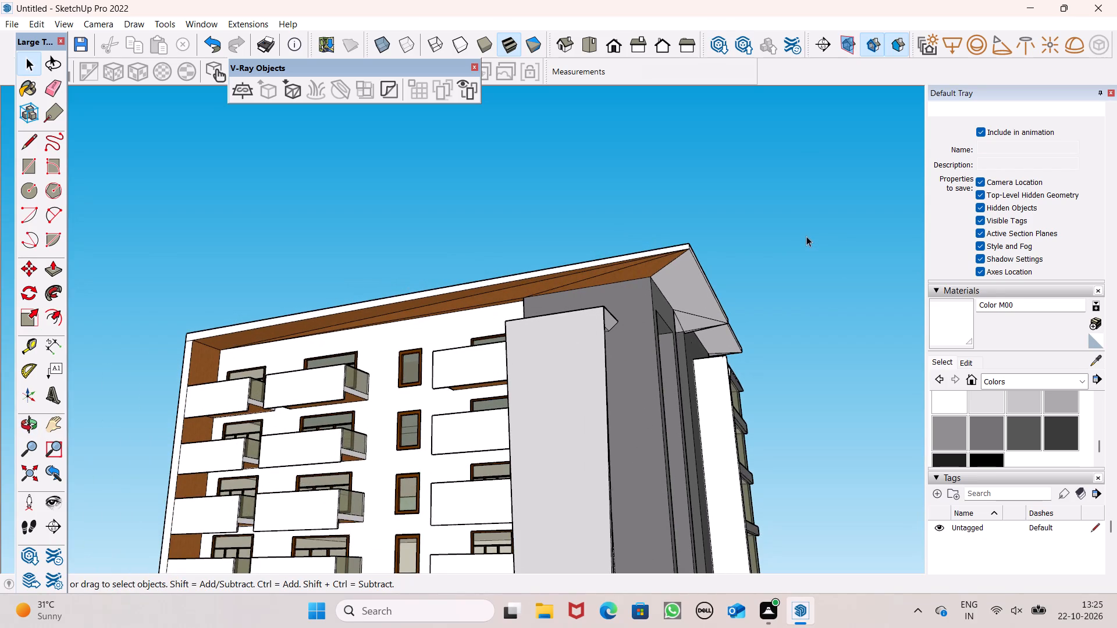
{"action": "scroll", "coordinate": [805, 248], "scroll_direction": "down", "scroll_amount": 3}
{"action": "scroll", "coordinate": [775, 287], "scroll_direction": "down", "scroll_amount": 4}
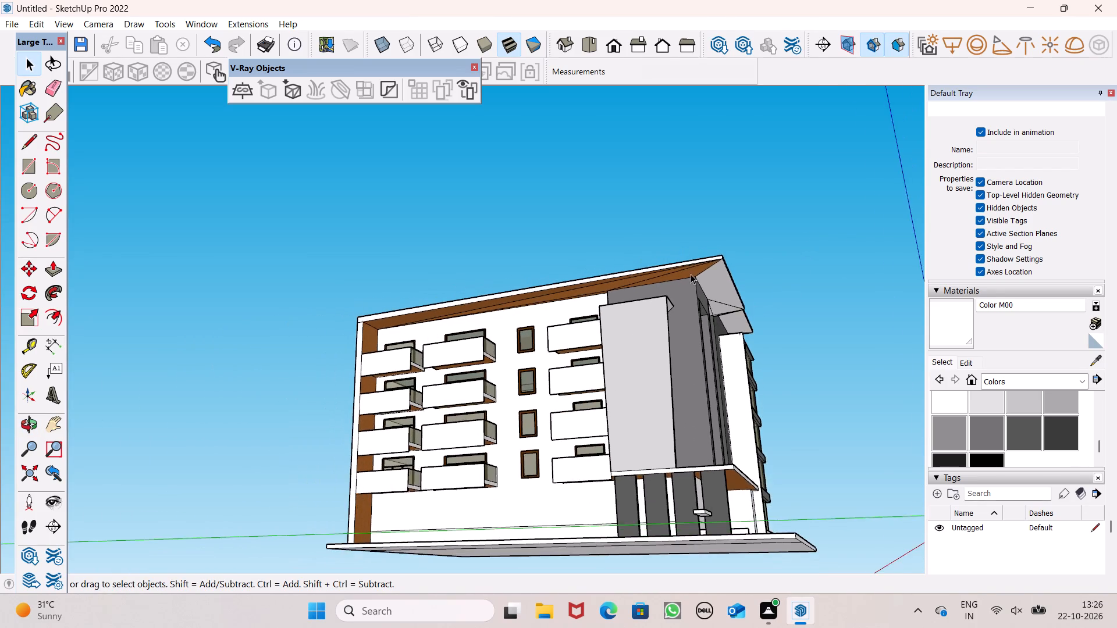
{"action": "scroll", "coordinate": [691, 274], "scroll_direction": "down", "scroll_amount": 3}
{"action": "middle_click_drag", "start_coordinate": [709, 325], "coordinate": [778, 480]}
{"action": "scroll", "coordinate": [639, 409], "scroll_direction": "down", "scroll_amount": 1}
{"action": "middle_click", "coordinate": [625, 449]}
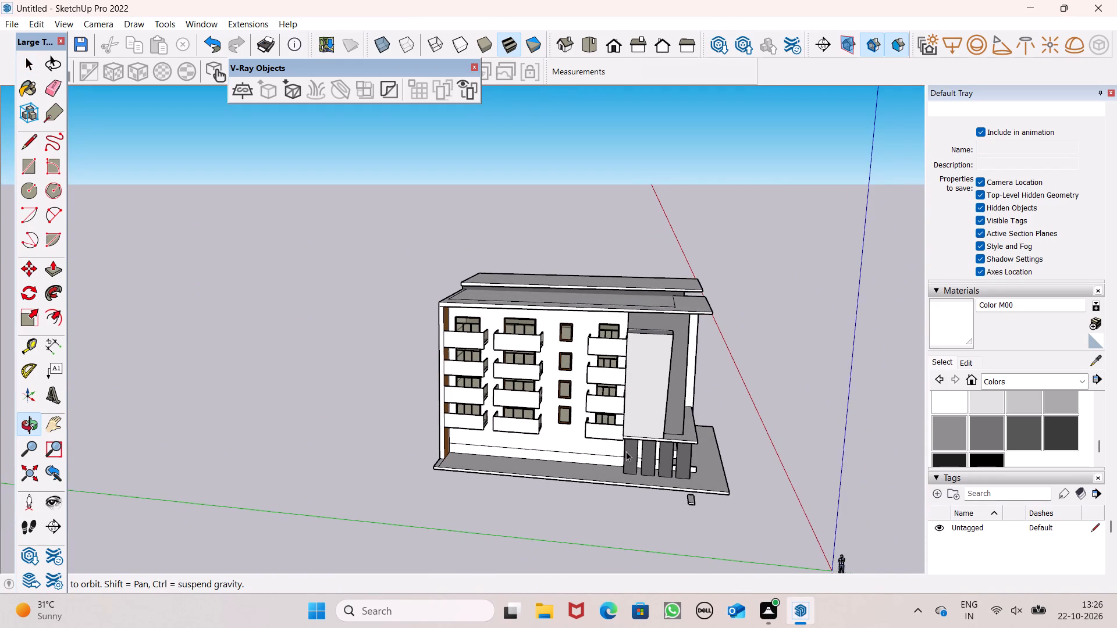
{"action": "scroll", "coordinate": [609, 446], "scroll_direction": "up", "scroll_amount": 5}
{"action": "middle_click_drag", "start_coordinate": [639, 476], "coordinate": [727, 463]}
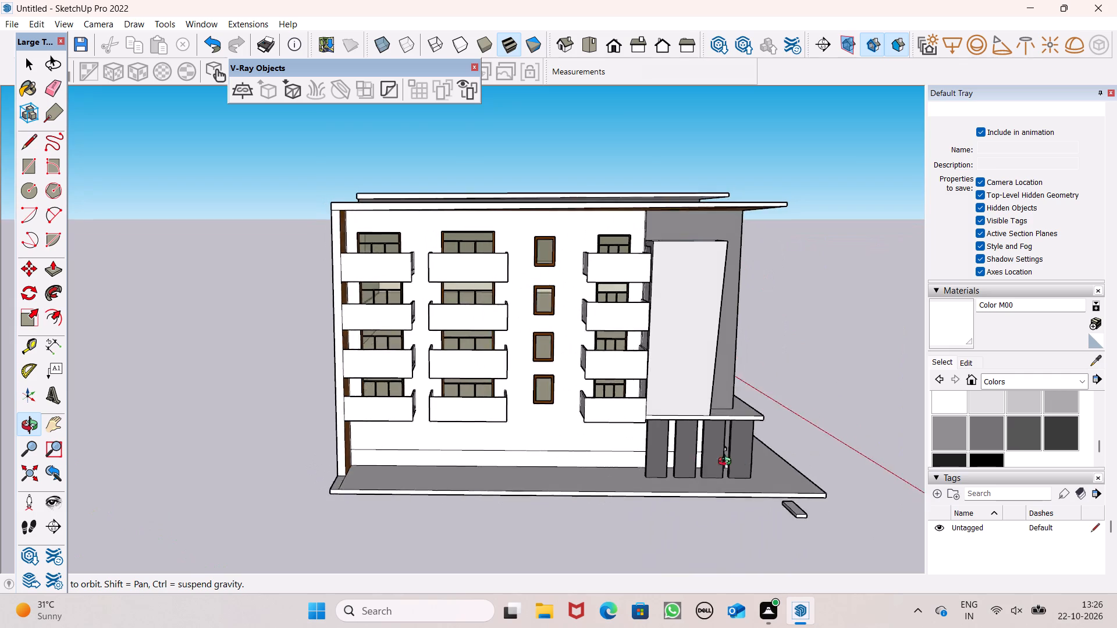
{"action": "middle_click_drag", "start_coordinate": [727, 463], "coordinate": [289, 427]}
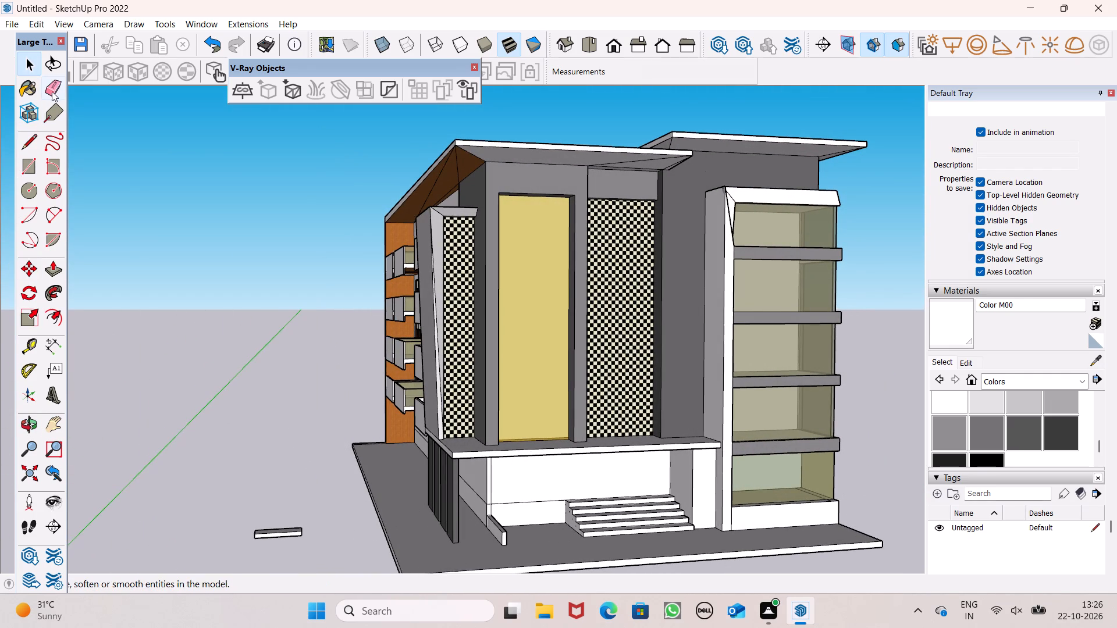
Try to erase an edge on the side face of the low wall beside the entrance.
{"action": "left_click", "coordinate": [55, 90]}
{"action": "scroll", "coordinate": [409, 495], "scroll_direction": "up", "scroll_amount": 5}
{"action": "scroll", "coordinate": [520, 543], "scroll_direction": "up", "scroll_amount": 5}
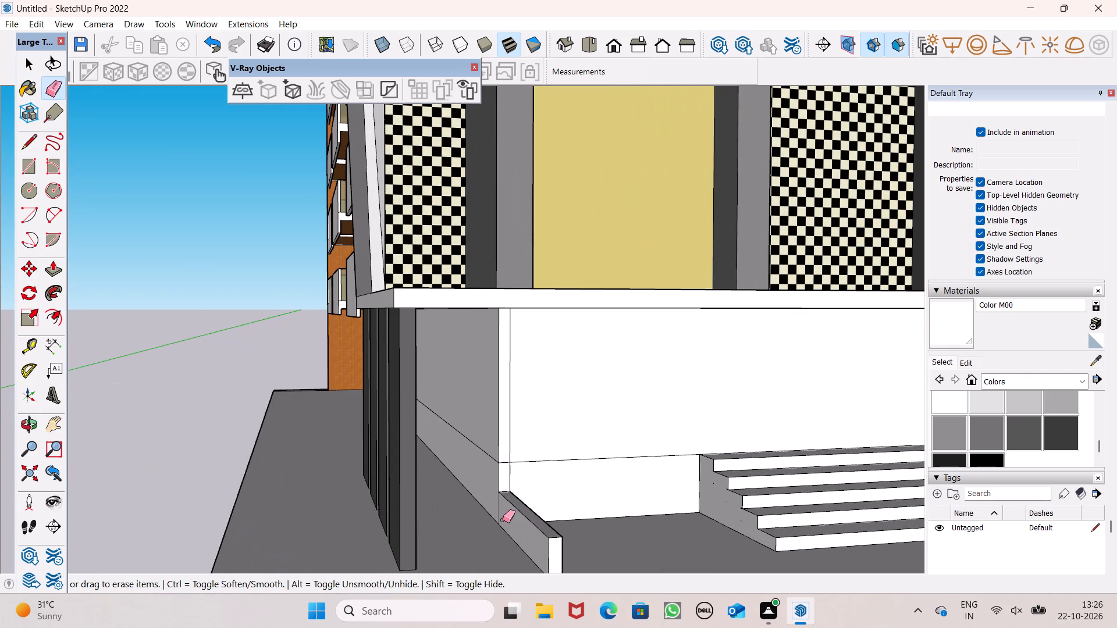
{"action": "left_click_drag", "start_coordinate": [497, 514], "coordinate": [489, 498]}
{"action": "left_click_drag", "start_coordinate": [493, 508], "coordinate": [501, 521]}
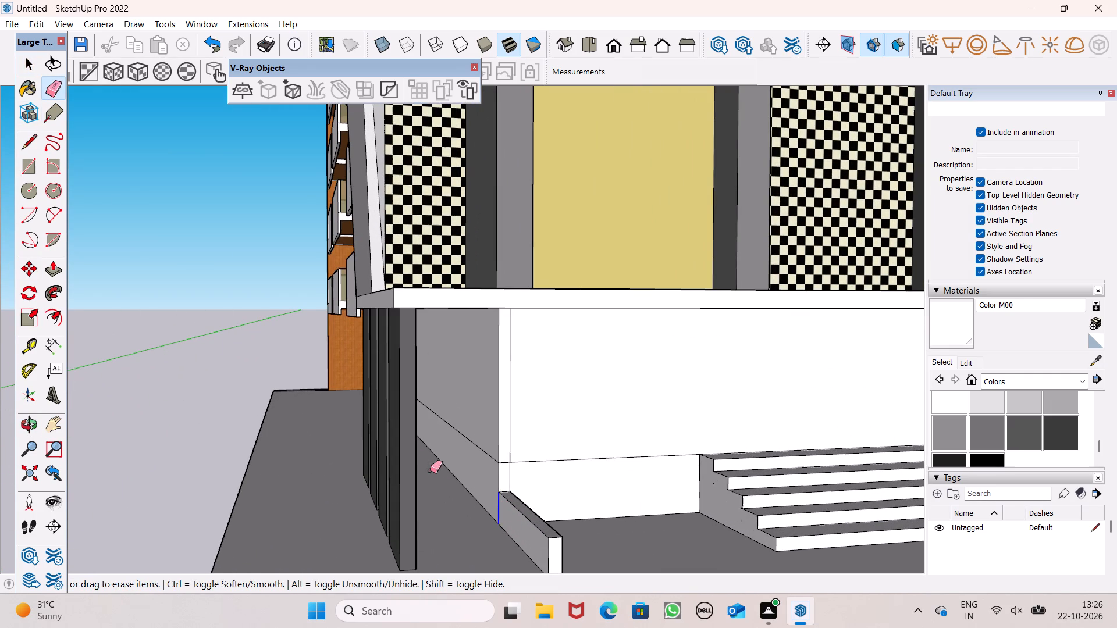
Extend the side face of the low entrance wall outward toward the columns by 2' 3 3/16" with Push/Pull.
{"action": "left_click", "coordinate": [56, 273]}
{"action": "left_click_drag", "start_coordinate": [514, 529], "coordinate": [514, 529]}
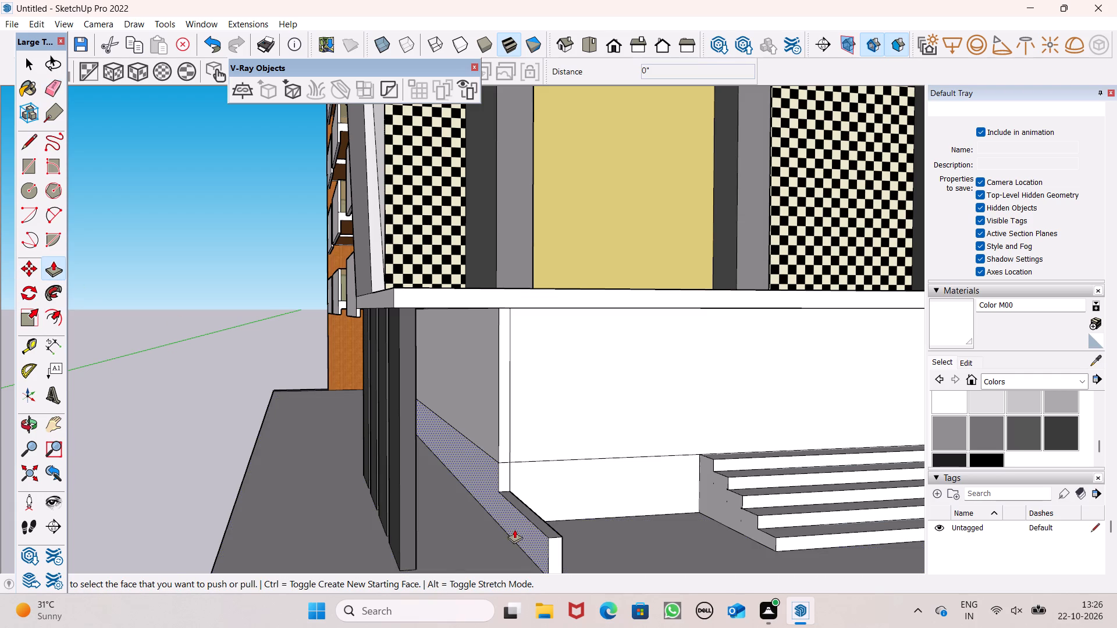
{"action": "left_click_drag", "start_coordinate": [514, 529], "coordinate": [479, 550]}
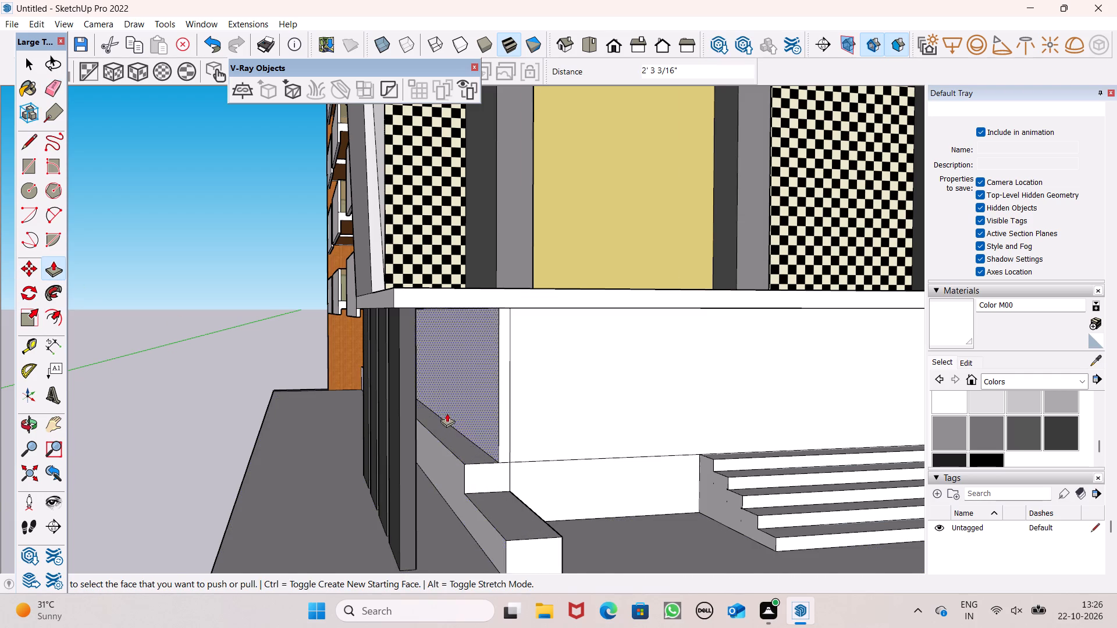
Push/Pull the outer side face of the long low entrance wall to shift it toward the columns.
{"action": "scroll", "coordinate": [447, 413], "scroll_direction": "down", "scroll_amount": 5}
{"action": "middle_click_drag", "start_coordinate": [456, 444], "coordinate": [640, 485]}
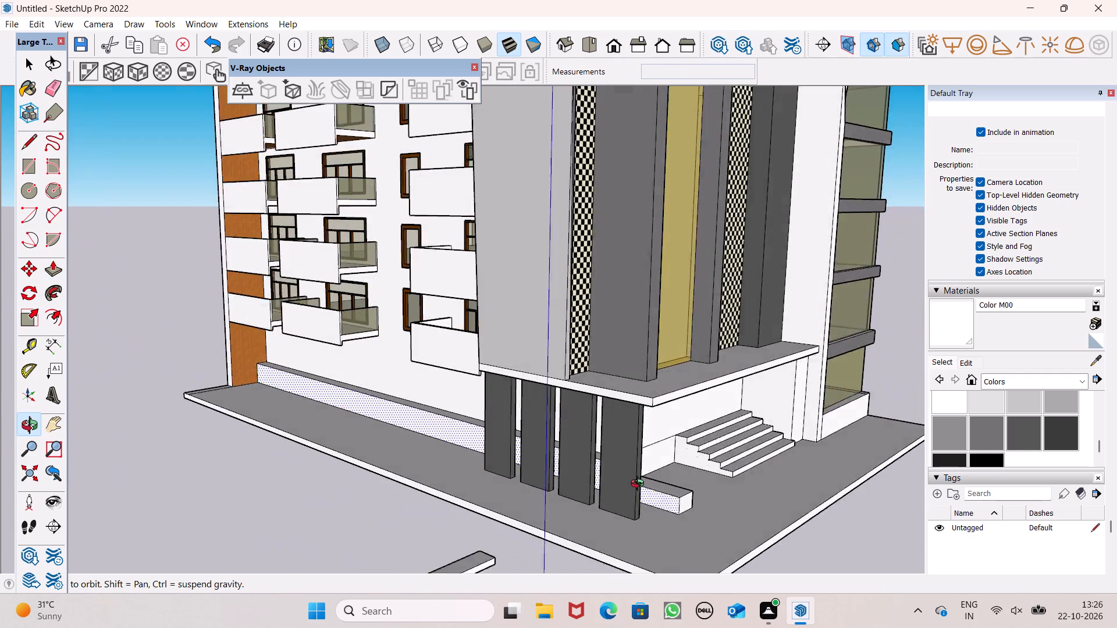
{"action": "middle_click_drag", "start_coordinate": [640, 485], "coordinate": [705, 458]}
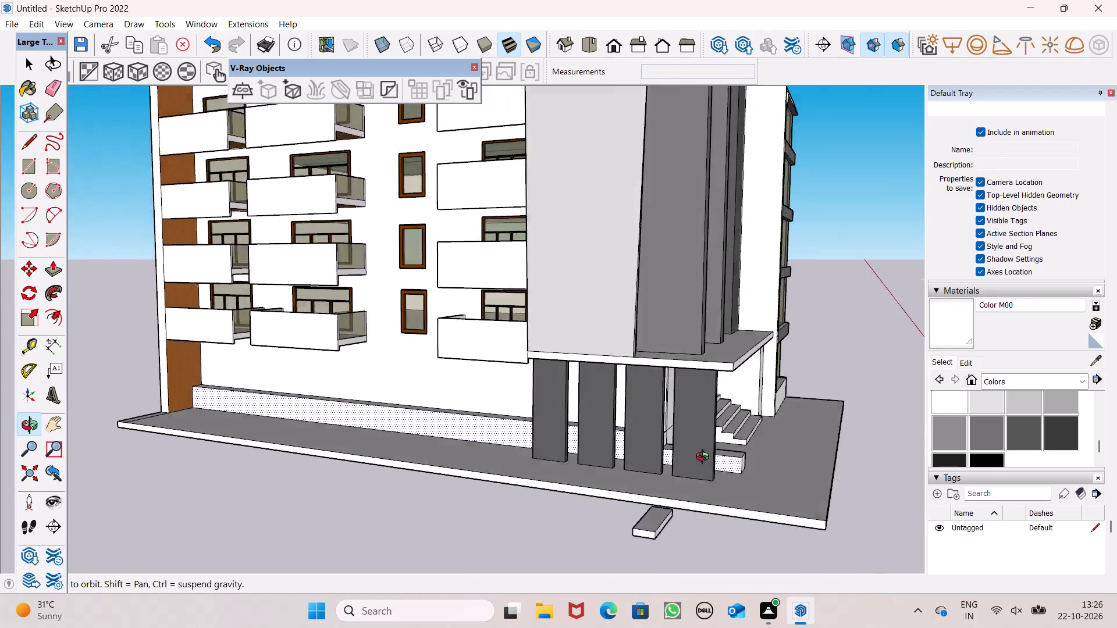
{"action": "middle_click_drag", "start_coordinate": [705, 458], "coordinate": [454, 470]}
{"action": "scroll", "coordinate": [536, 472], "scroll_direction": "up", "scroll_amount": 2}
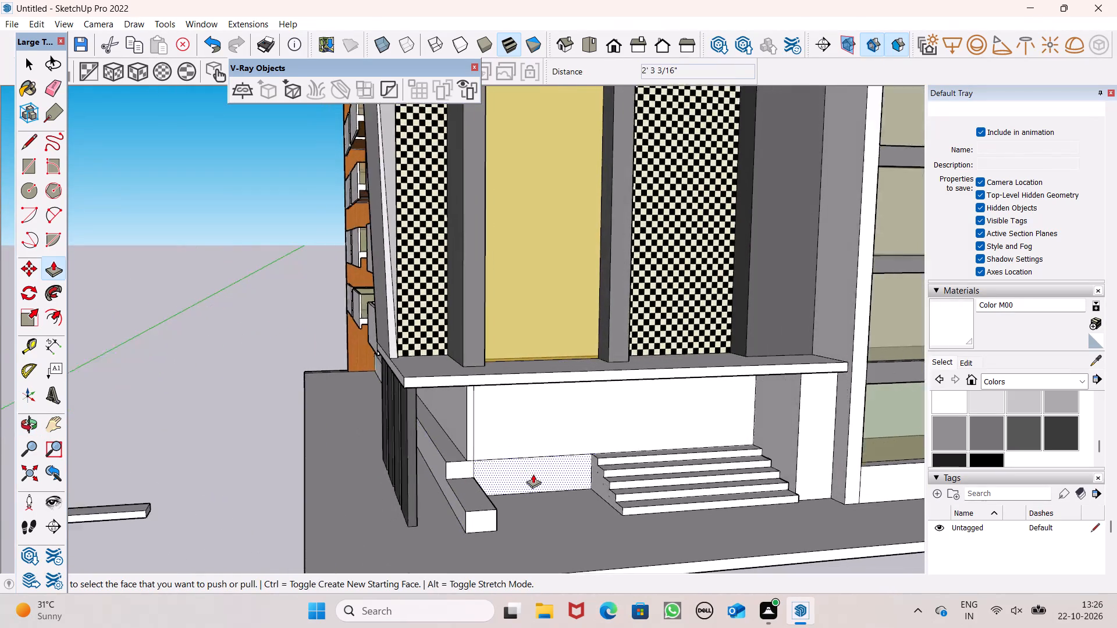
{"action": "scroll", "coordinate": [533, 474], "scroll_direction": "up", "scroll_amount": 3}
{"action": "scroll", "coordinate": [388, 477], "scroll_direction": "up", "scroll_amount": 3}
{"action": "left_click_drag", "start_coordinate": [393, 467], "coordinate": [372, 478]}
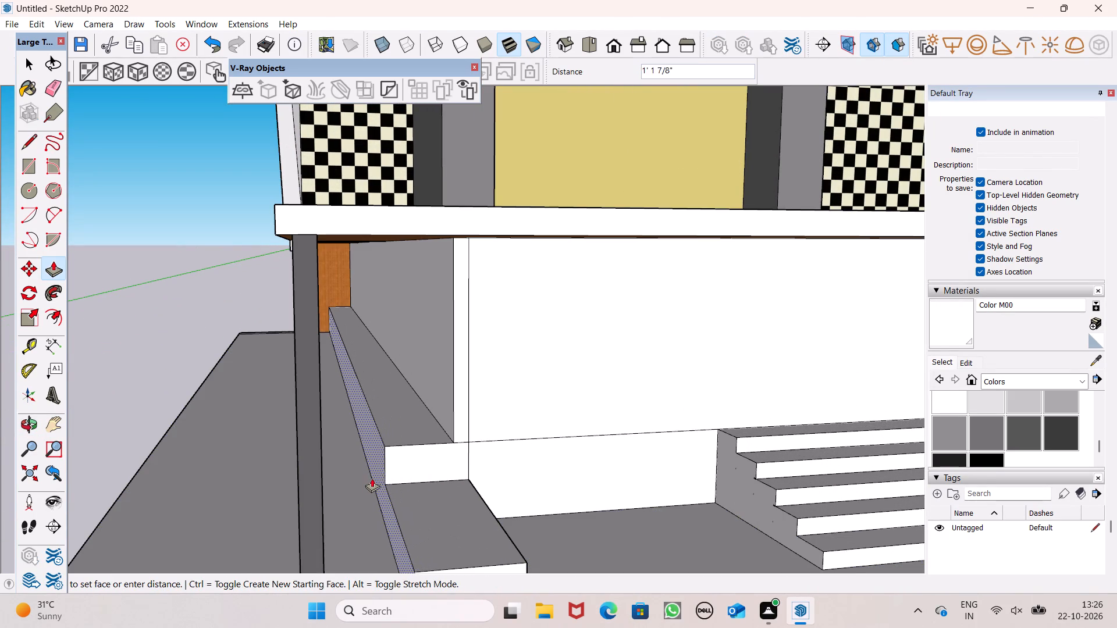
{"action": "left_click_drag", "start_coordinate": [372, 478], "coordinate": [365, 481]}
{"action": "scroll", "coordinate": [362, 395], "scroll_direction": "down", "scroll_amount": 3}
{"action": "key", "text": "space"}
Examine the widened low wall and the entrance from the balcony side and the front.
{"action": "scroll", "coordinate": [378, 367], "scroll_direction": "down", "scroll_amount": 7}
{"action": "middle_click_drag", "start_coordinate": [413, 404], "coordinate": [554, 415]}
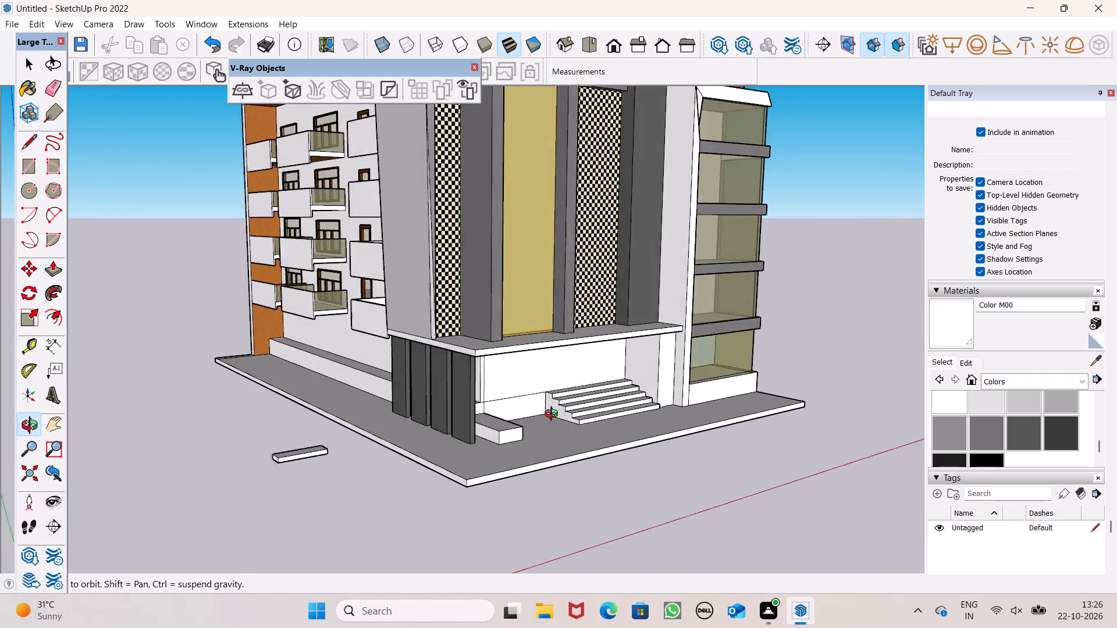
{"action": "middle_click_drag", "start_coordinate": [554, 415], "coordinate": [583, 420]}
{"action": "scroll", "coordinate": [583, 417], "scroll_direction": "up", "scroll_amount": 1}
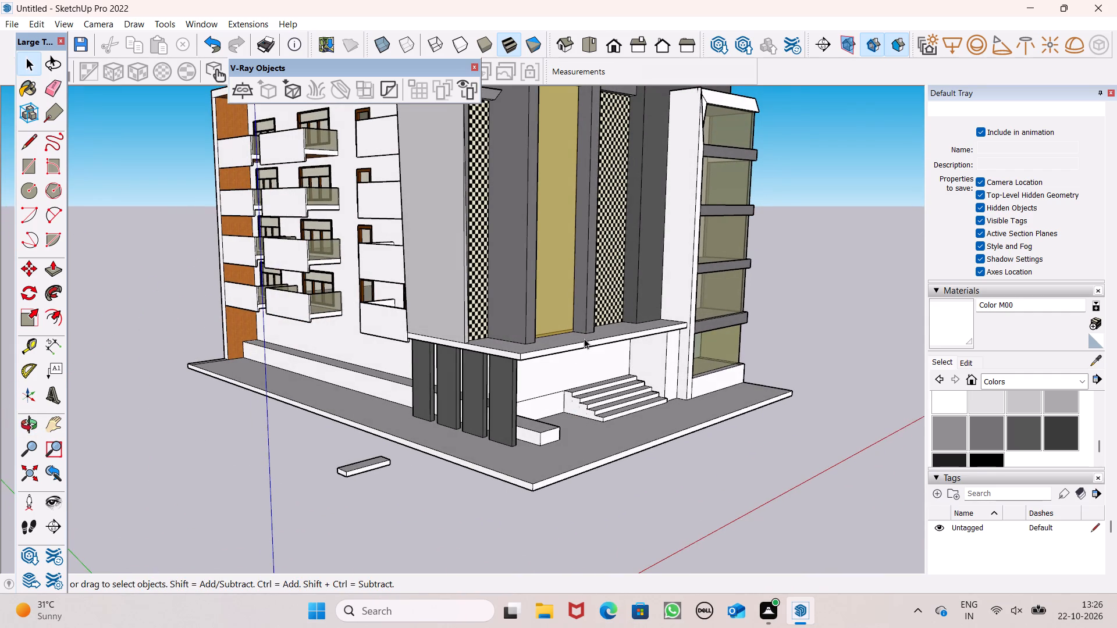
{"action": "scroll", "coordinate": [583, 340], "scroll_direction": "down", "scroll_amount": 3}
{"action": "middle_click_drag", "start_coordinate": [590, 349], "coordinate": [450, 363]}
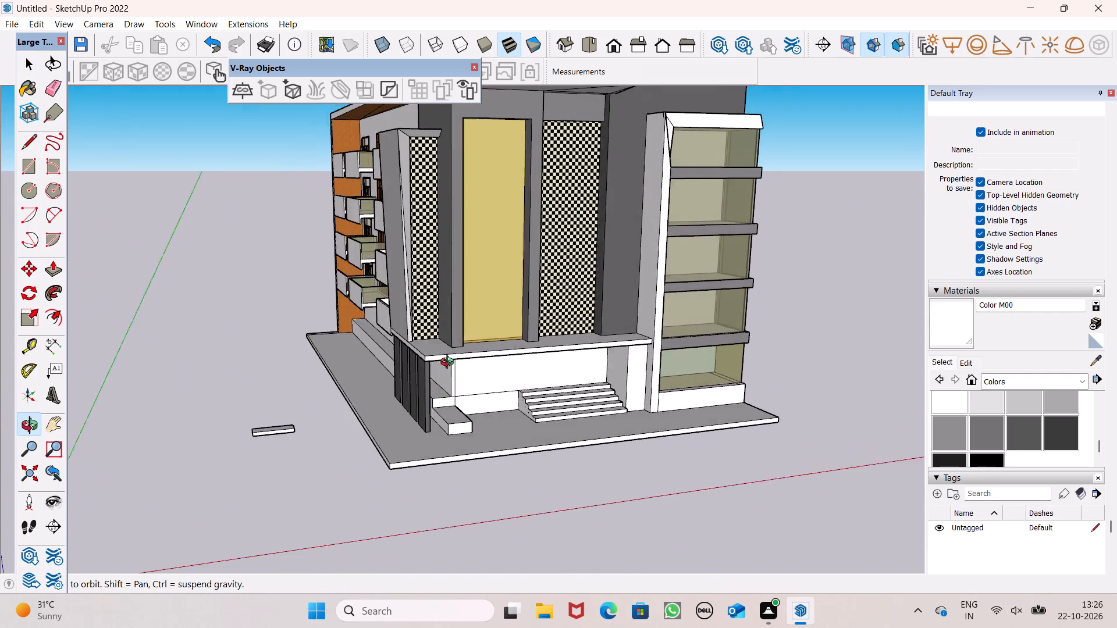
{"action": "middle_click_drag", "start_coordinate": [450, 363], "coordinate": [294, 337]}
{"action": "scroll", "coordinate": [480, 380], "scroll_direction": "up", "scroll_amount": 4}
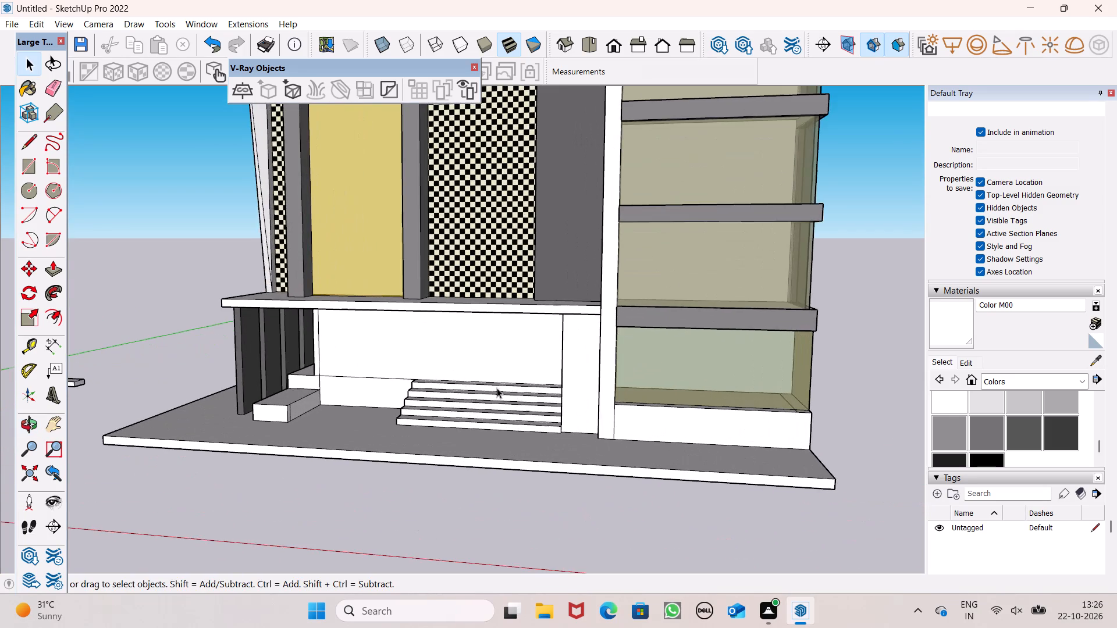
{"action": "scroll", "coordinate": [536, 399], "scroll_direction": "down", "scroll_amount": 1}
{"action": "middle_click_drag", "start_coordinate": [567, 420], "coordinate": [594, 420]}
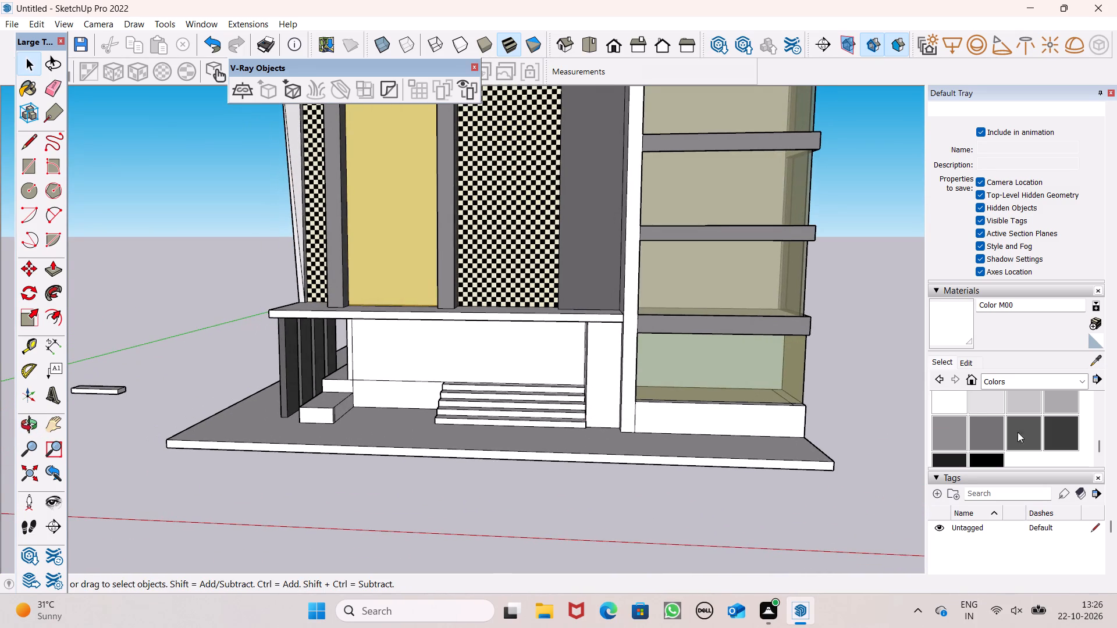
Paint the front and inner side faces of the wall beside the entrance steps with Color M06.
{"action": "left_click", "coordinate": [1028, 434]}
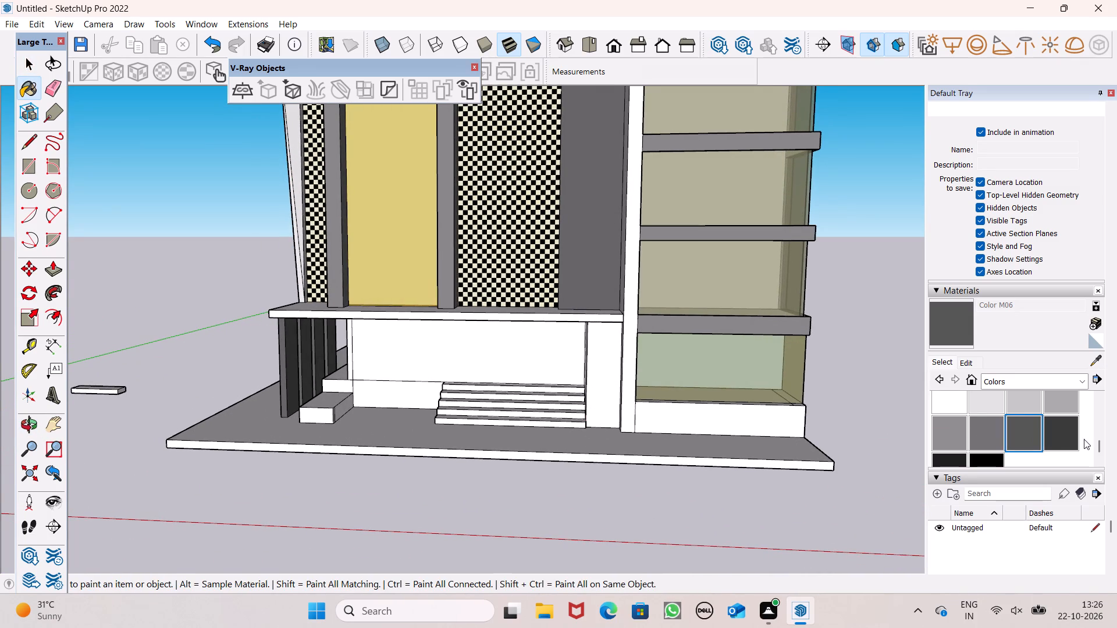
{"action": "scroll", "coordinate": [616, 367], "scroll_direction": "up", "scroll_amount": 5}
{"action": "left_click", "coordinate": [578, 383]}
{"action": "scroll", "coordinate": [573, 422], "scroll_direction": "up", "scroll_amount": 1}
{"action": "middle_click_drag", "start_coordinate": [575, 423], "coordinate": [699, 416]}
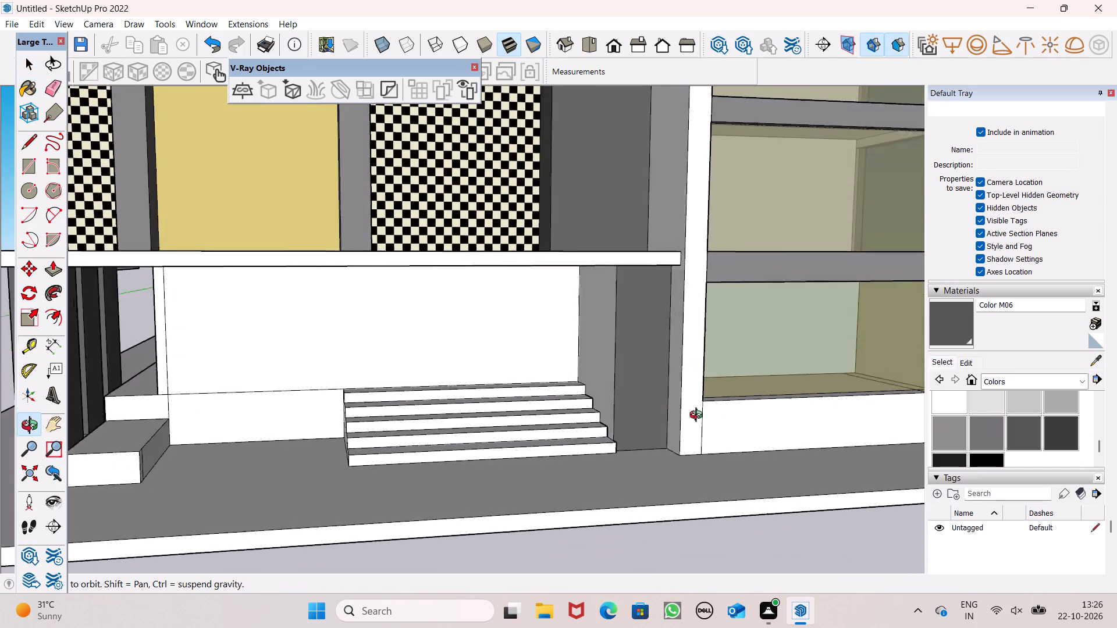
{"action": "middle_click_drag", "start_coordinate": [699, 416], "coordinate": [726, 418]}
{"action": "scroll", "coordinate": [636, 383], "scroll_direction": "up", "scroll_amount": 3}
{"action": "left_click", "coordinate": [602, 357]}
{"action": "scroll", "coordinate": [621, 357], "scroll_direction": "down", "scroll_amount": 4}
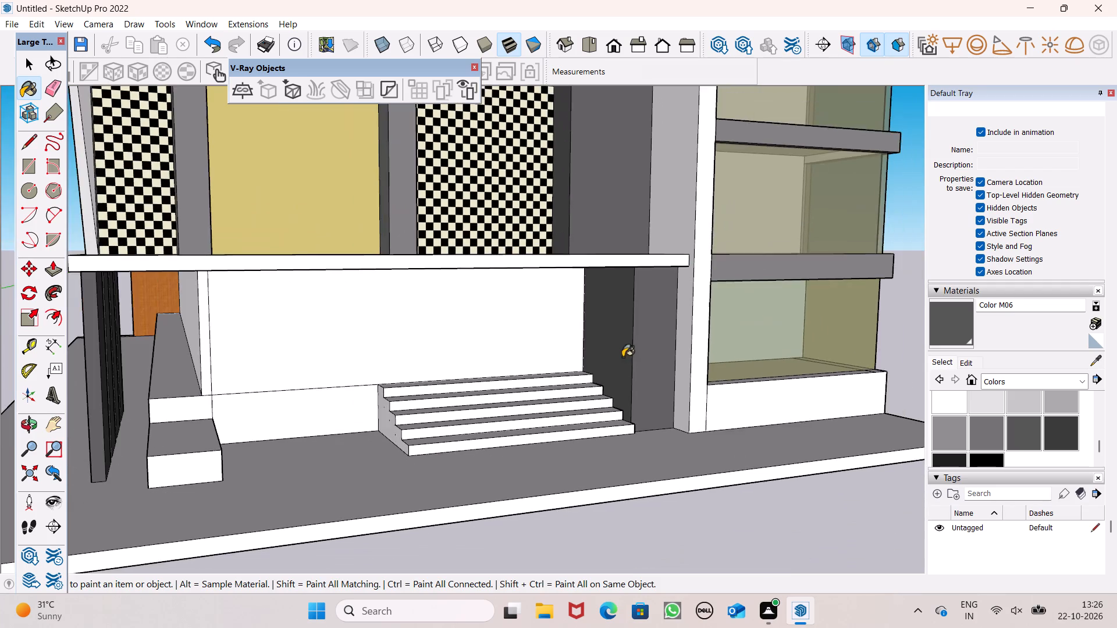
Examine the painted wall, the steps and the columns around the entrance, and leave the Paint Bucket tool.
{"action": "middle_click_drag", "start_coordinate": [648, 379], "coordinate": [467, 366]}
{"action": "scroll", "coordinate": [242, 343], "scroll_direction": "up", "scroll_amount": 5}
{"action": "scroll", "coordinate": [307, 351], "scroll_direction": "down", "scroll_amount": 3}
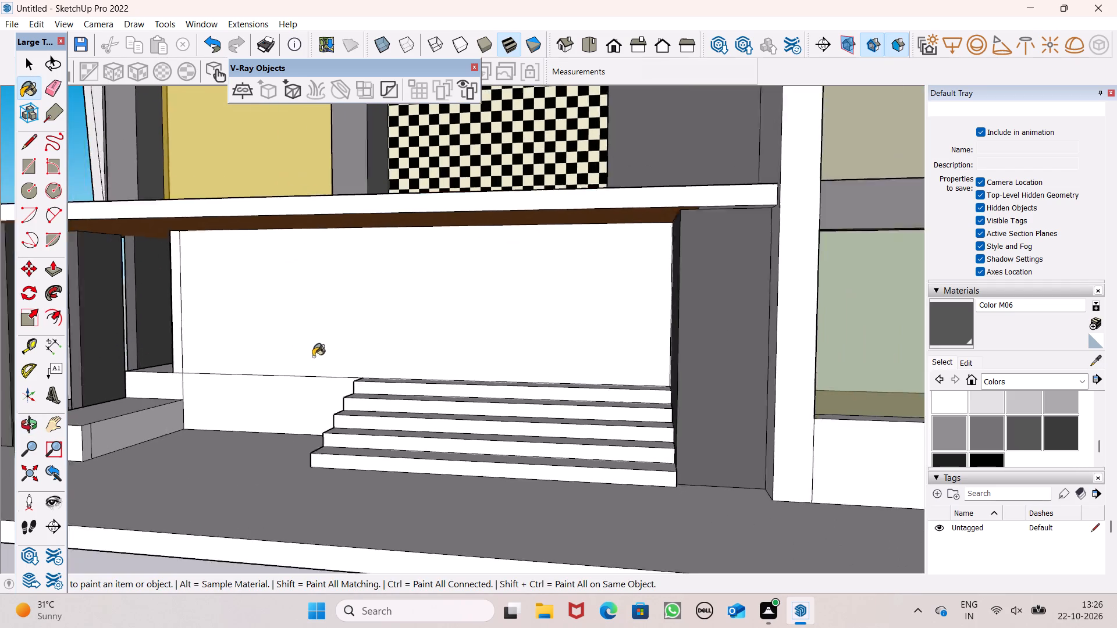
{"action": "scroll", "coordinate": [313, 356], "scroll_direction": "down", "scroll_amount": 1}
{"action": "middle_click_drag", "start_coordinate": [421, 408], "coordinate": [797, 419]}
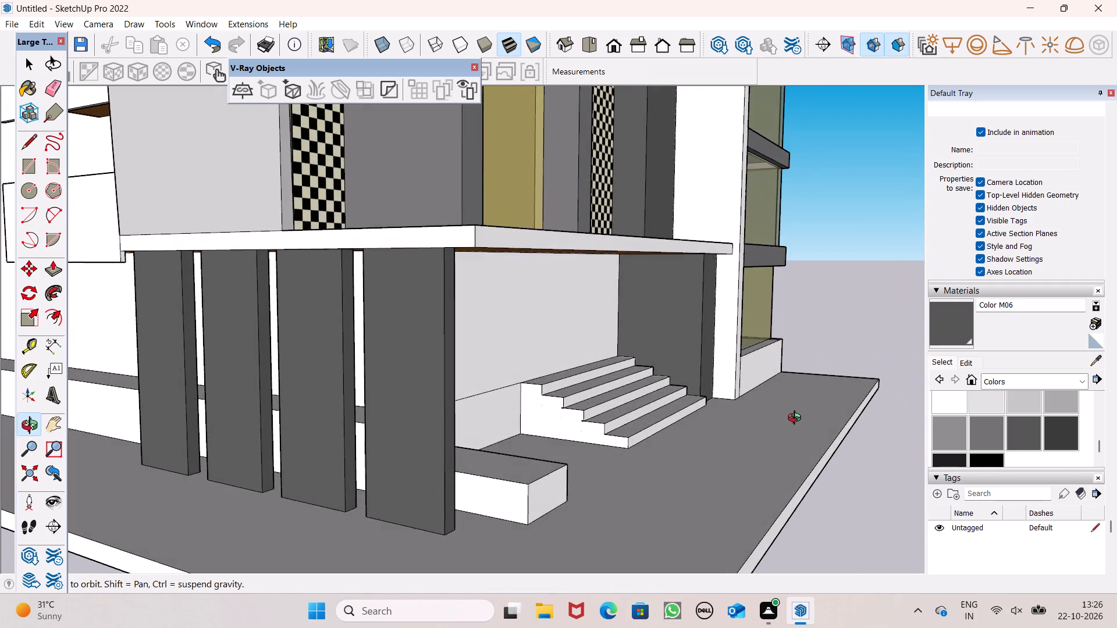
{"action": "middle_click_drag", "start_coordinate": [797, 419], "coordinate": [482, 444]}
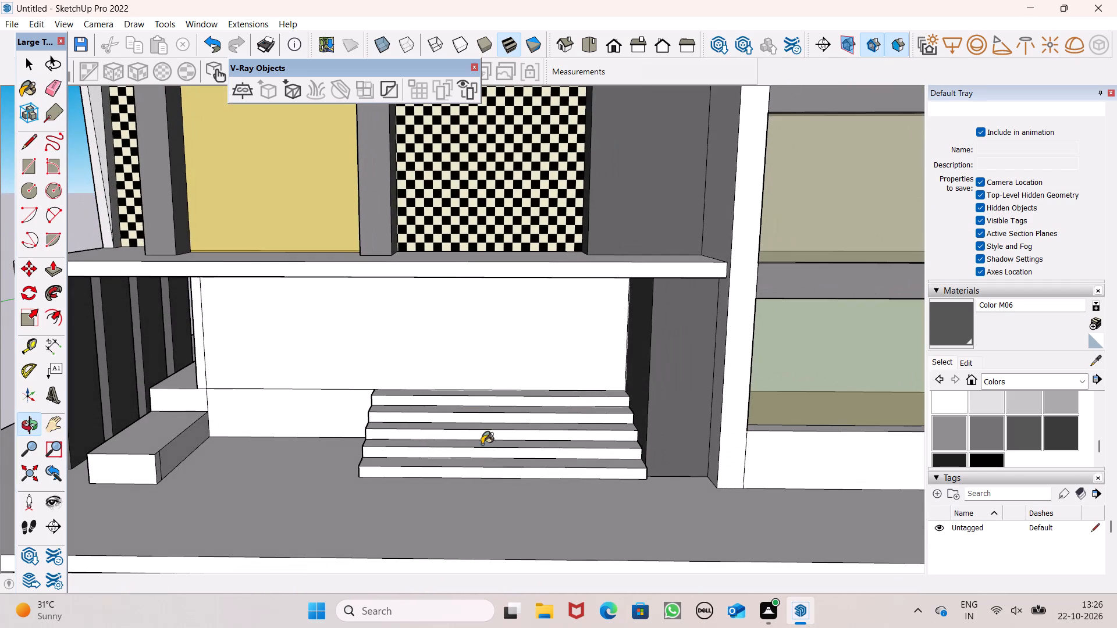
{"action": "scroll", "coordinate": [709, 394], "scroll_direction": "up", "scroll_amount": 2}
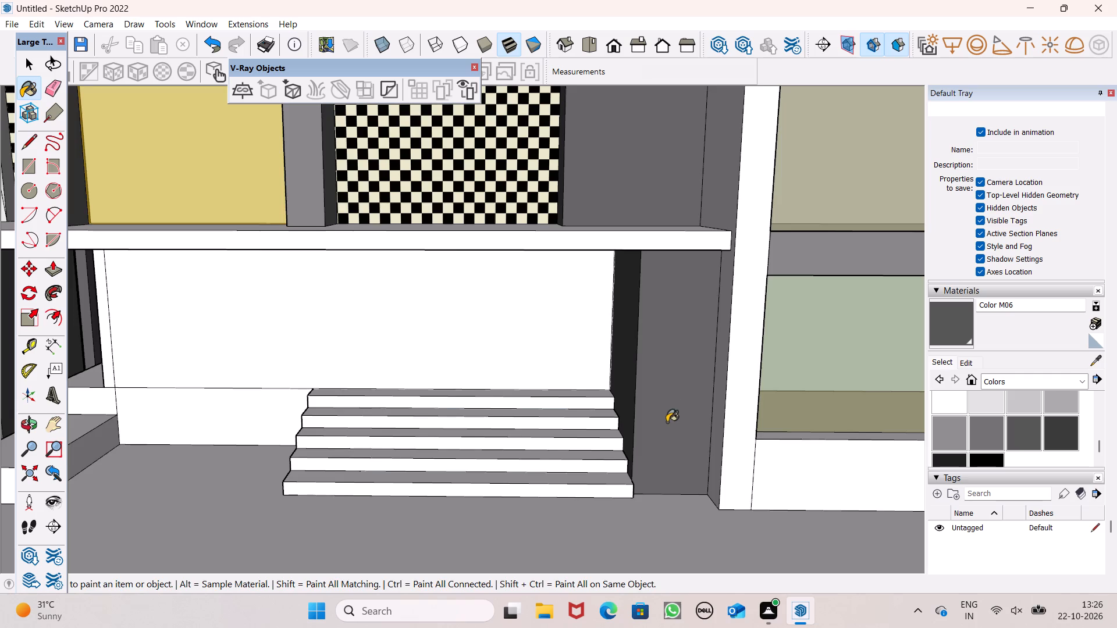
{"action": "middle_click_drag", "start_coordinate": [667, 422], "coordinate": [824, 426]}
{"action": "key", "text": "space"}
{"action": "key", "text": "space"}
{"action": "key", "text": "space"}
{"action": "key", "text": "space"}
{"action": "key", "text": "space"}
{"action": "key", "text": "space"}
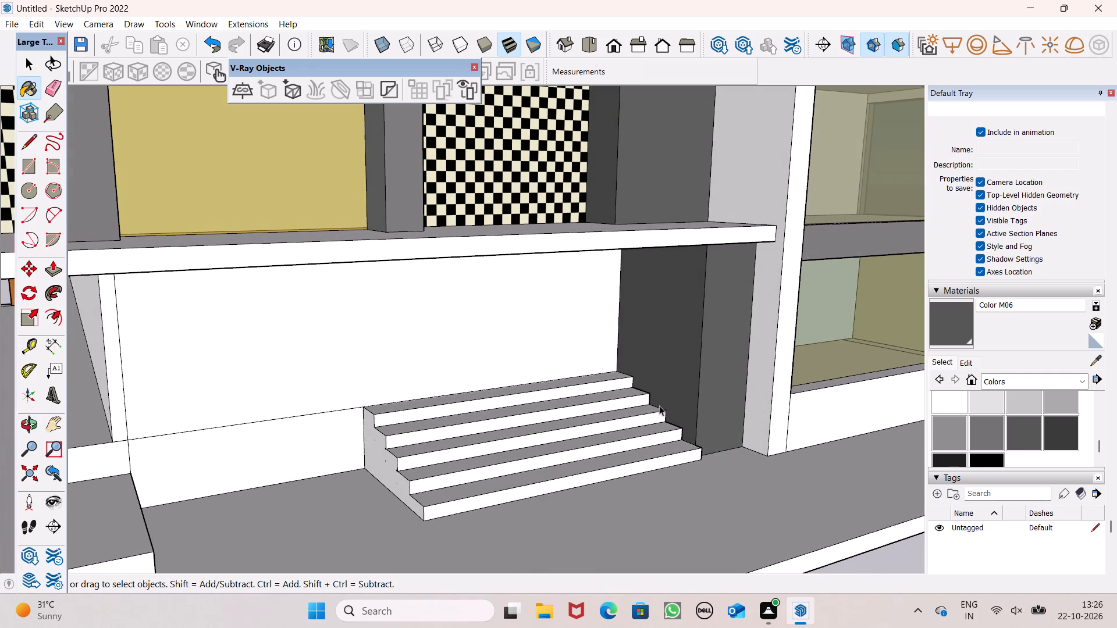
Examine the whole building from below, the entrance front and the balcony side.
{"action": "scroll", "coordinate": [636, 394], "scroll_direction": "down", "scroll_amount": 4}
{"action": "scroll", "coordinate": [473, 358], "scroll_direction": "down", "scroll_amount": 4}
{"action": "middle_click_drag", "start_coordinate": [490, 383], "coordinate": [314, 379]}
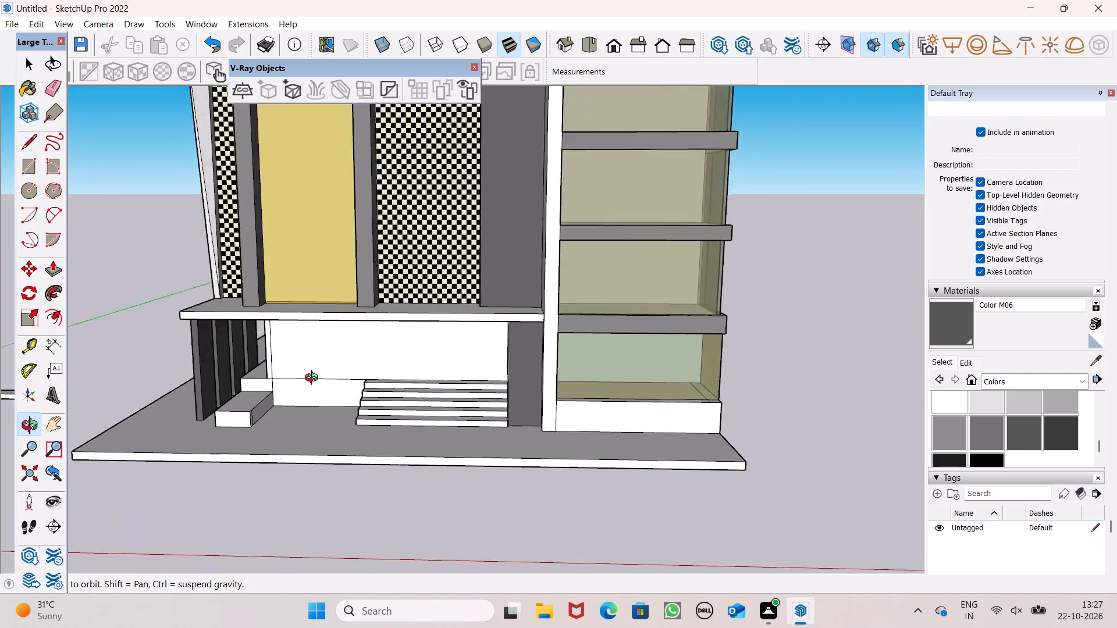
{"action": "middle_click_drag", "start_coordinate": [314, 379], "coordinate": [95, 225]}
{"action": "scroll", "coordinate": [95, 224], "scroll_direction": "down", "scroll_amount": 8}
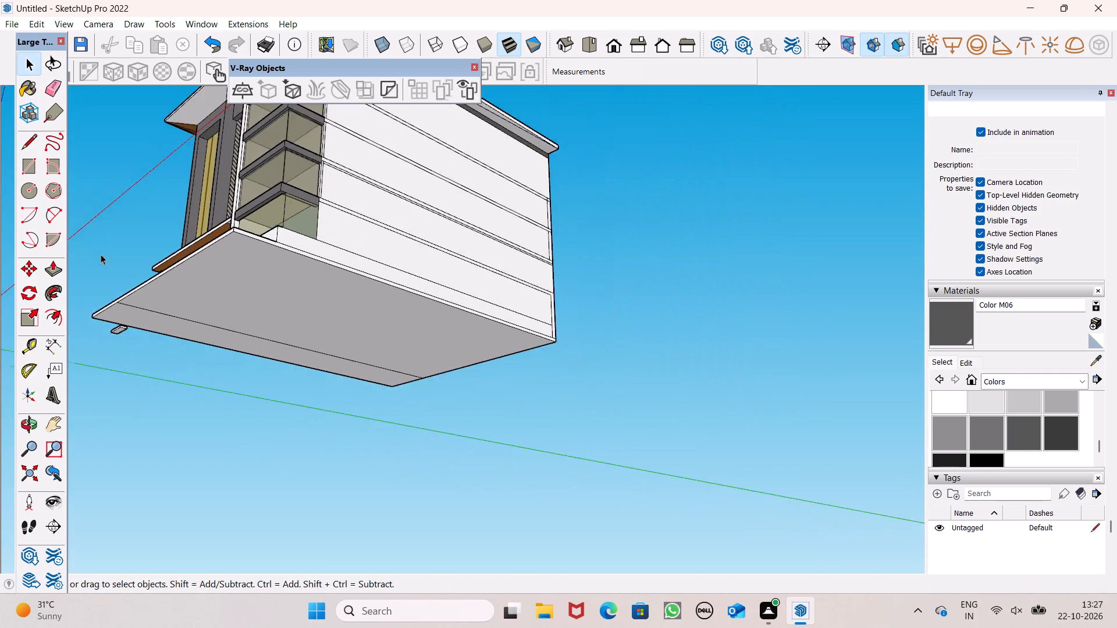
{"action": "scroll", "coordinate": [101, 254], "scroll_direction": "down", "scroll_amount": 8}
{"action": "scroll", "coordinate": [151, 227], "scroll_direction": "up", "scroll_amount": 3}
{"action": "scroll", "coordinate": [277, 241], "scroll_direction": "down", "scroll_amount": 3}
{"action": "middle_click_drag", "start_coordinate": [332, 276], "coordinate": [371, 294]}
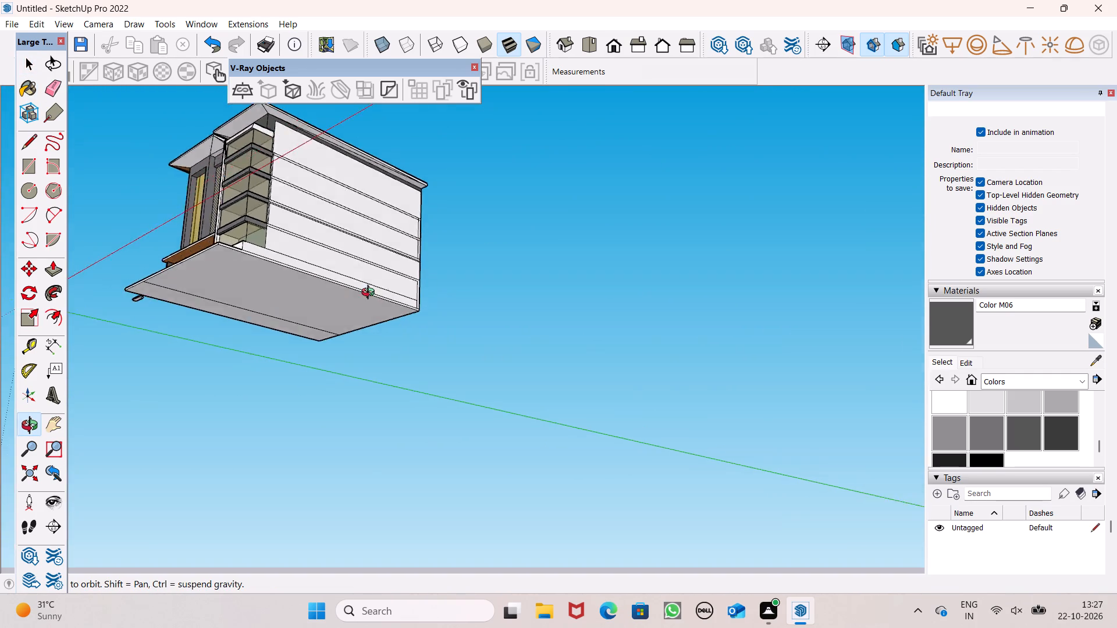
{"action": "middle_click_drag", "start_coordinate": [371, 294], "coordinate": [713, 443]}
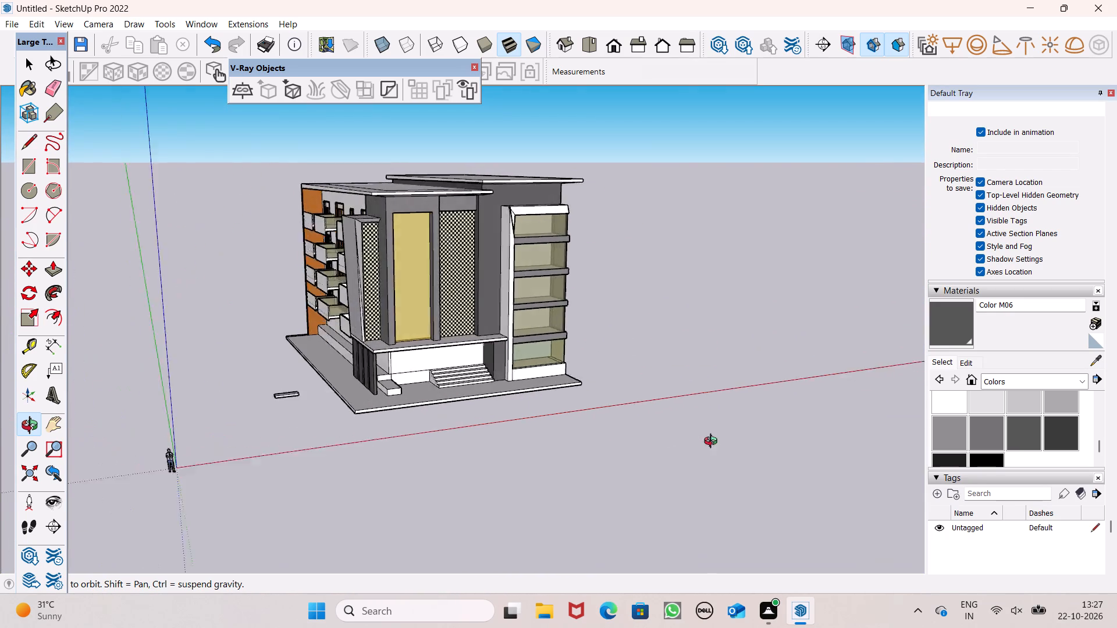
{"action": "middle_click_drag", "start_coordinate": [713, 443], "coordinate": [759, 421]}
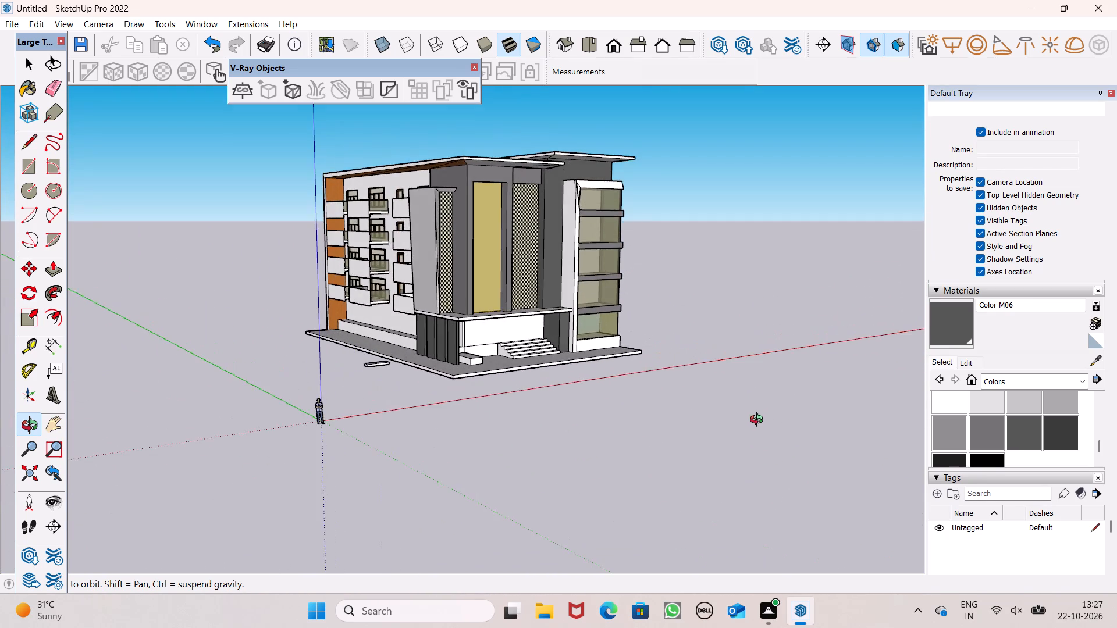
{"action": "middle_click_drag", "start_coordinate": [759, 421], "coordinate": [814, 388]}
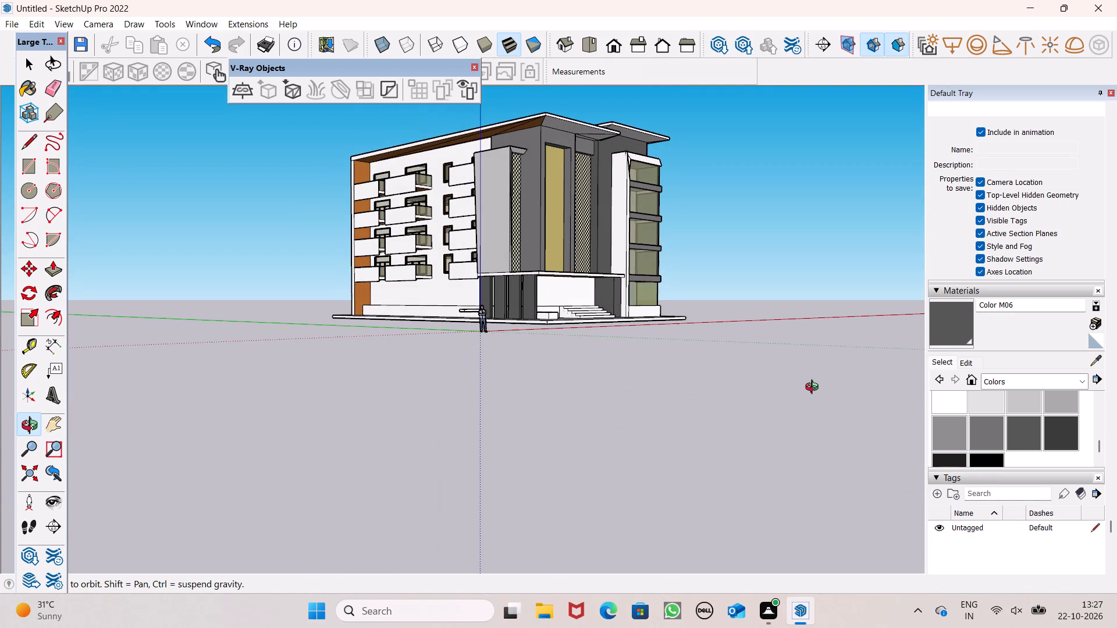
{"action": "middle_click_drag", "start_coordinate": [814, 388], "coordinate": [891, 377]}
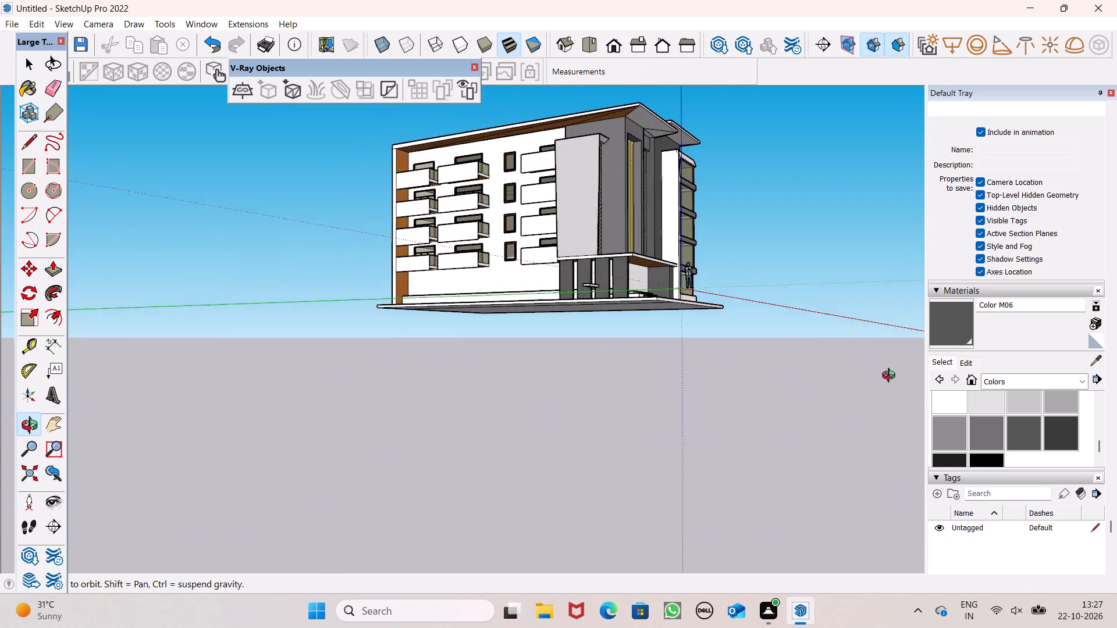
{"action": "middle_click_drag", "start_coordinate": [891, 377], "coordinate": [809, 411]}
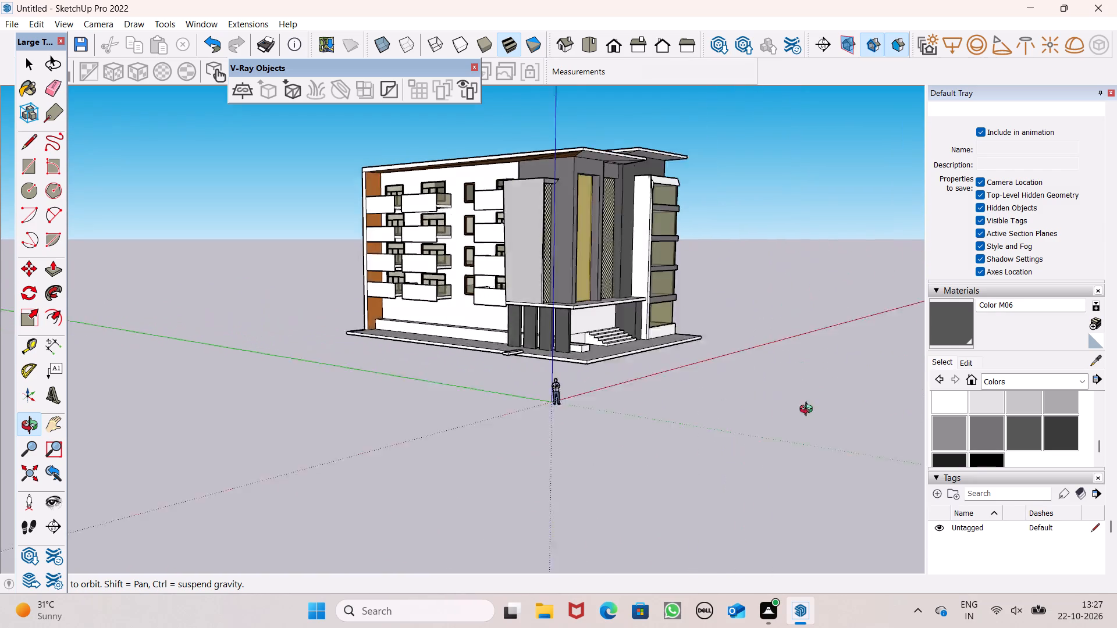
{"action": "middle_click_drag", "start_coordinate": [809, 411], "coordinate": [744, 412]}
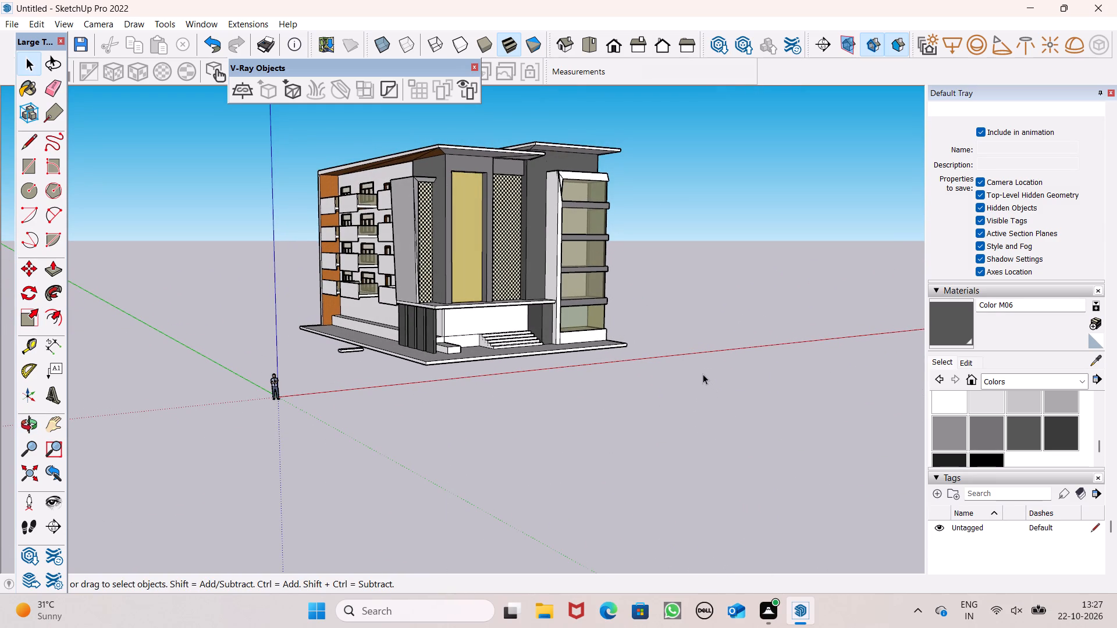
Paint the top of the base slab around the building with Concrete Stamped Ashlar from the Landscaping, Fencing and Vegetation collection.
{"action": "left_click", "coordinate": [1052, 379]}
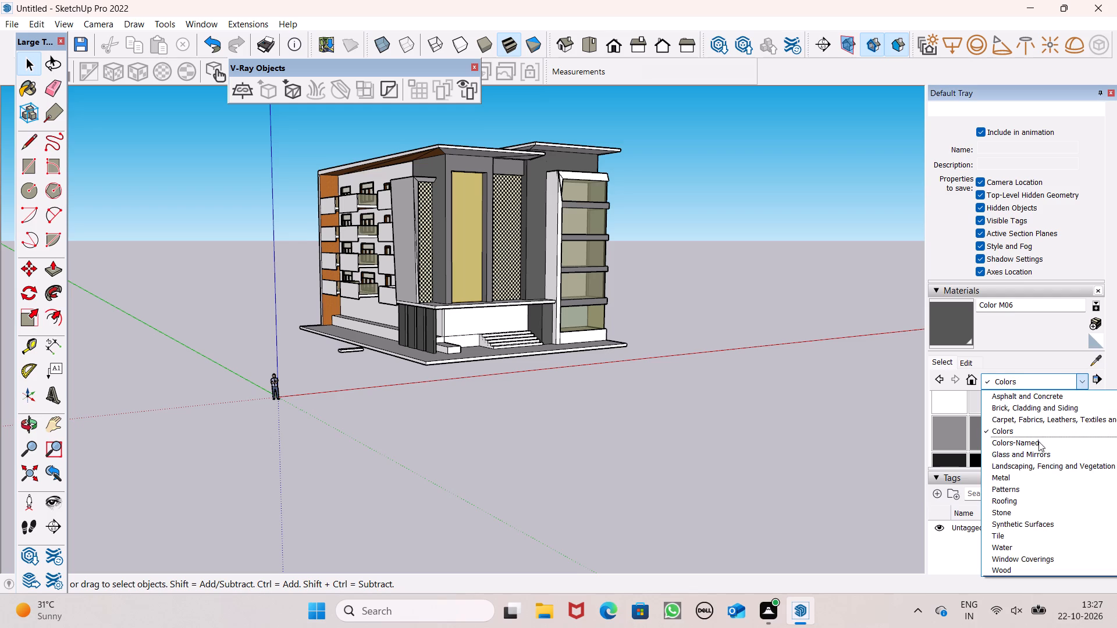
{"action": "left_click", "coordinate": [1037, 466]}
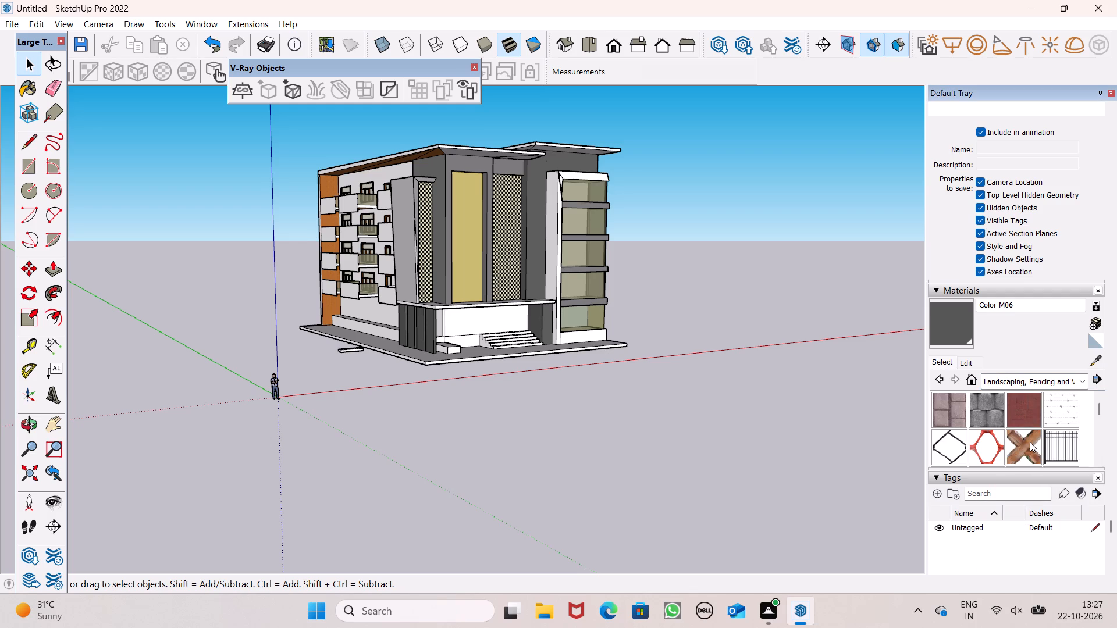
{"action": "left_click", "coordinate": [1018, 401]}
{"action": "scroll", "coordinate": [549, 401], "scroll_direction": "up", "scroll_amount": 5}
{"action": "scroll", "coordinate": [519, 374], "scroll_direction": "down", "scroll_amount": 1}
{"action": "middle_click_drag", "start_coordinate": [527, 375], "coordinate": [531, 411]}
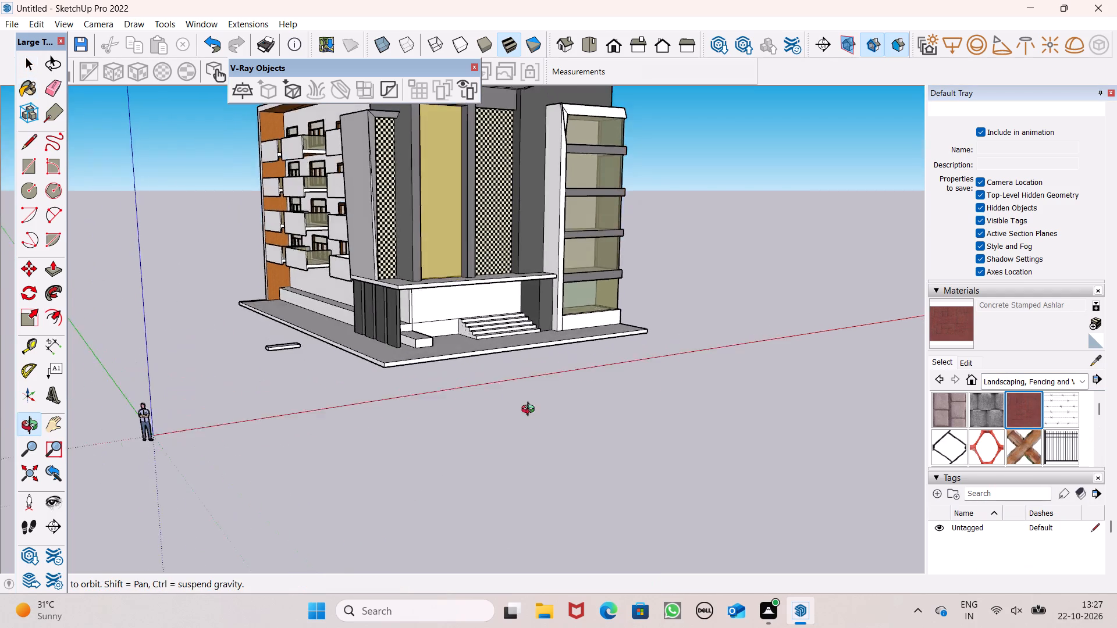
{"action": "middle_click_drag", "start_coordinate": [531, 411], "coordinate": [524, 518]}
{"action": "scroll", "coordinate": [524, 518], "scroll_direction": "up", "scroll_amount": 4}
{"action": "left_click", "coordinate": [403, 432]}
{"action": "scroll", "coordinate": [433, 455], "scroll_direction": "up", "scroll_amount": 11}
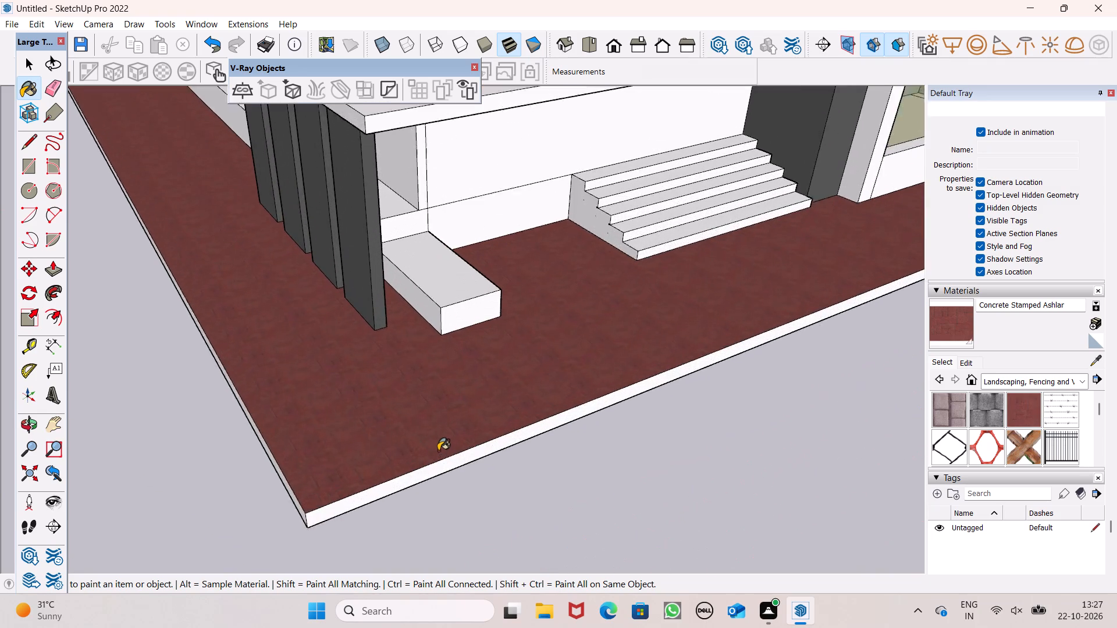
{"action": "scroll", "coordinate": [438, 451], "scroll_direction": "up", "scroll_amount": 3}
{"action": "scroll", "coordinate": [631, 407], "scroll_direction": "up", "scroll_amount": 7}
{"action": "scroll", "coordinate": [533, 308], "scroll_direction": "down", "scroll_amount": 2}
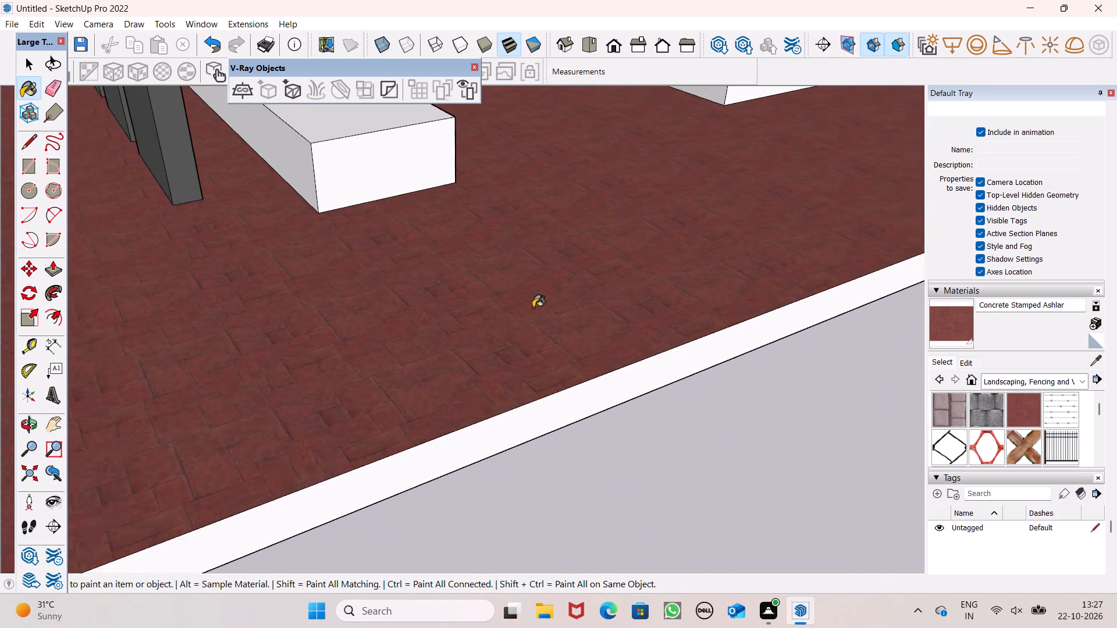
{"action": "scroll", "coordinate": [533, 308], "scroll_direction": "down", "scroll_amount": 4}
{"action": "scroll", "coordinate": [492, 277], "scroll_direction": "down", "scroll_amount": 5}
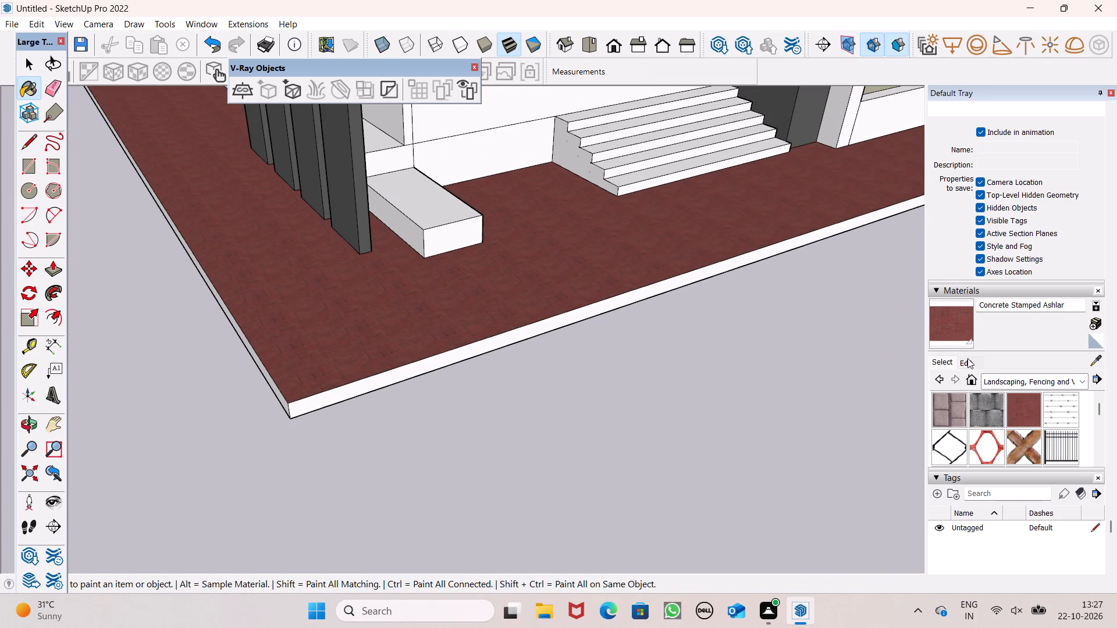
Set the texture width of the Concrete Stamped Ashlar material to 7'.
{"action": "left_click", "coordinate": [968, 359]}
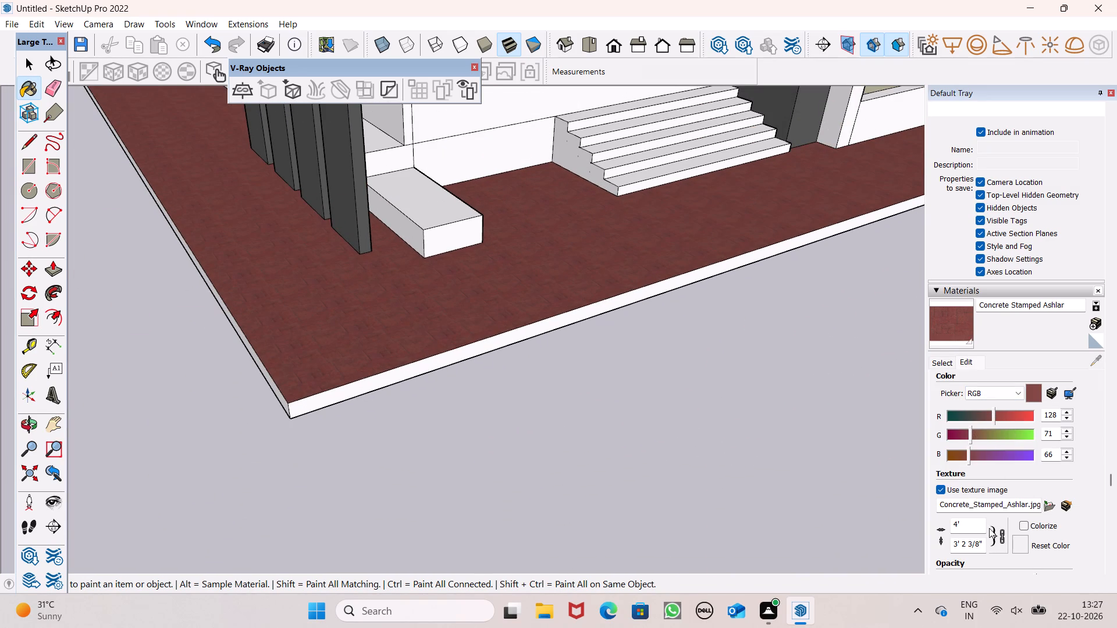
{"action": "left_click", "coordinate": [973, 522]}
{"action": "key", "text": "BackSpace"}
{"action": "key", "text": "BackSpace"}
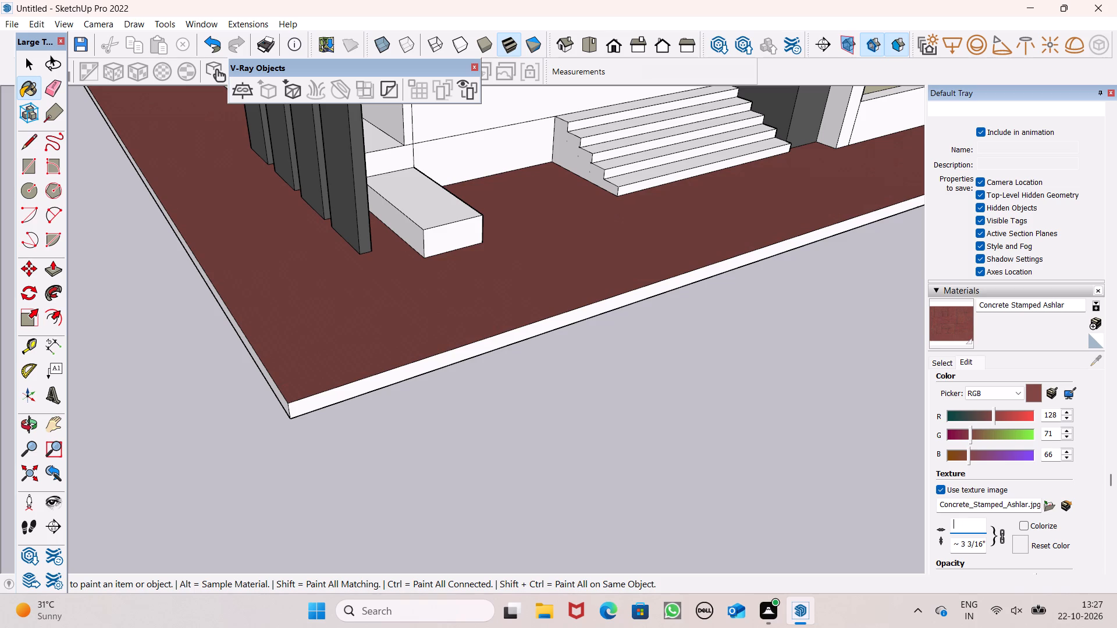
{"action": "key", "text": "7"}
{"action": "key", "text": "apostrophe"}
{"action": "key", "text": "Return"}
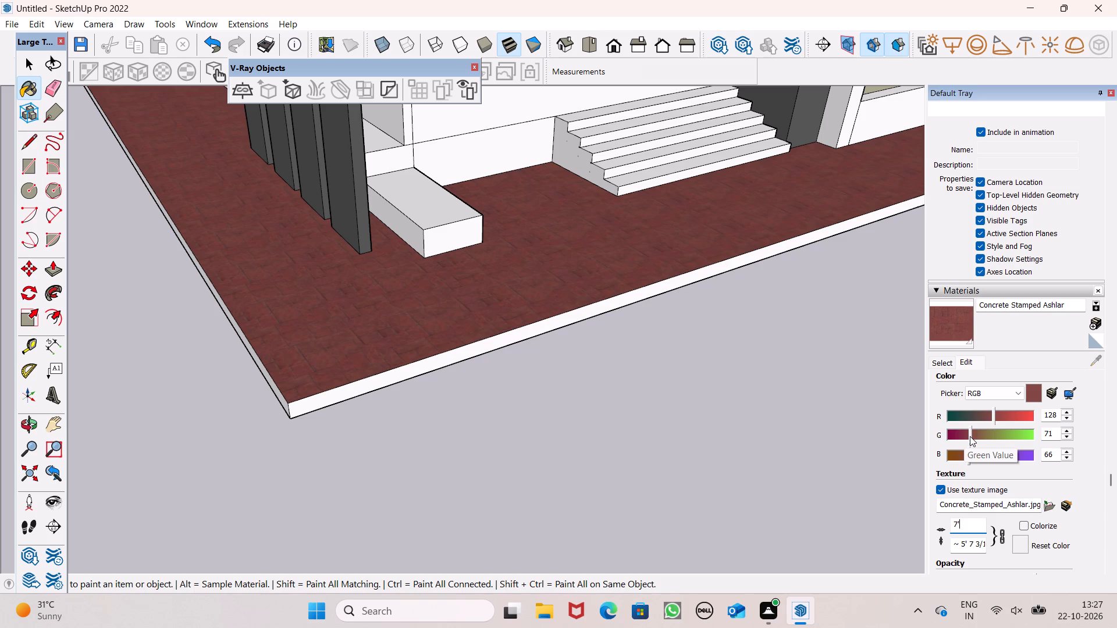
Recolour the Concrete Stamped Ashlar material on the base slab to orange with RGB 238, 115, 66.
{"action": "left_click_drag", "start_coordinate": [970, 436], "coordinate": [983, 433]}
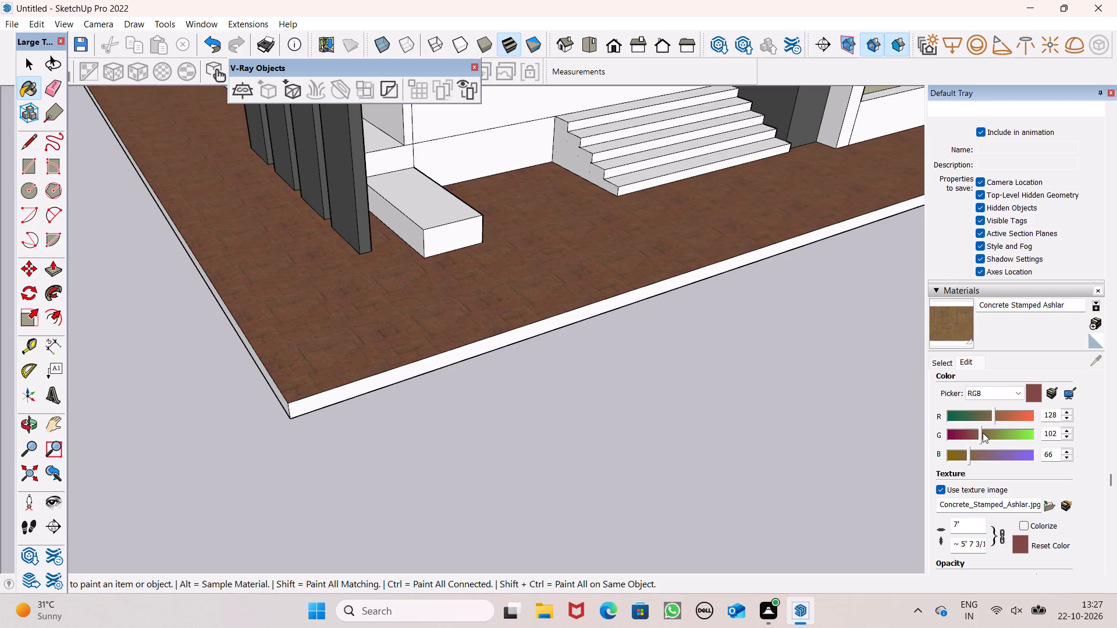
{"action": "left_click_drag", "start_coordinate": [983, 433], "coordinate": [983, 433]}
{"action": "left_click_drag", "start_coordinate": [994, 418], "coordinate": [1007, 415]}
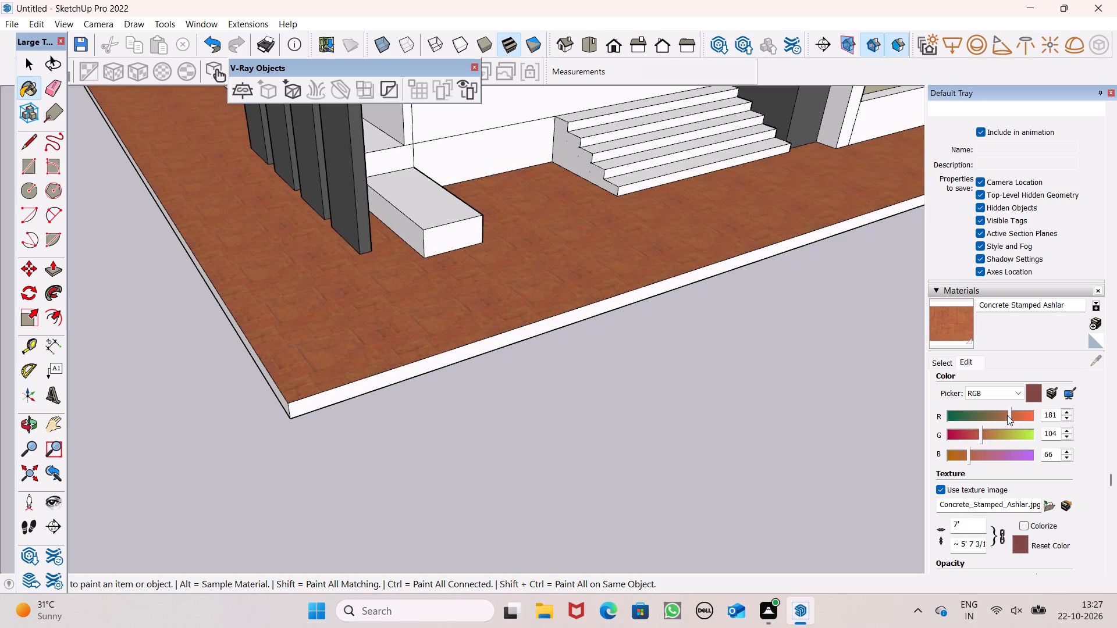
{"action": "left_click_drag", "start_coordinate": [1007, 415], "coordinate": [1025, 413]}
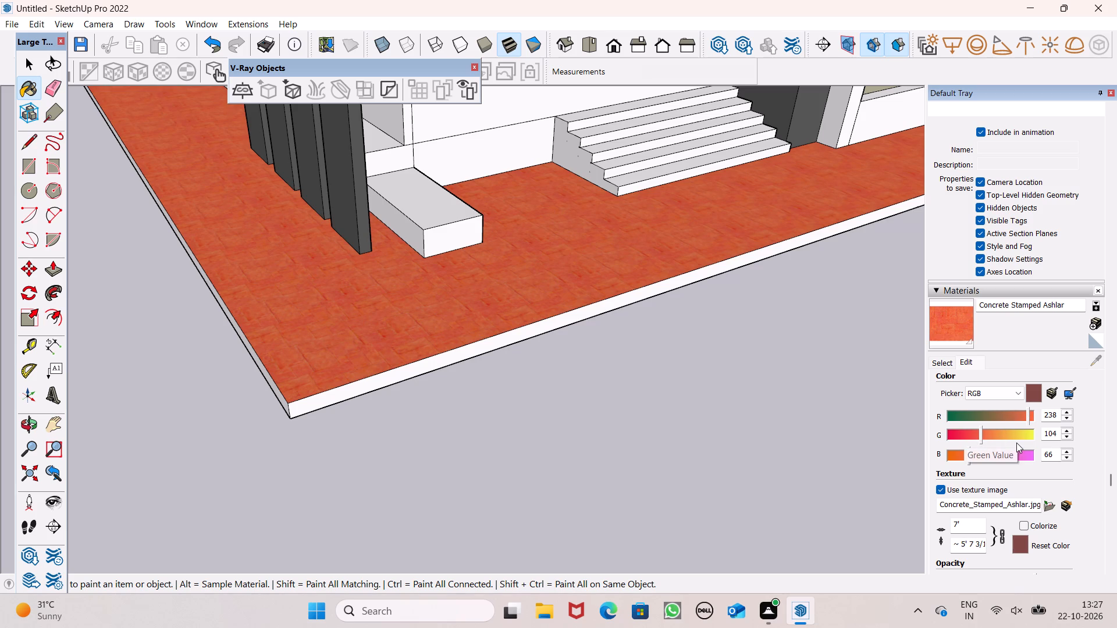
{"action": "left_click_drag", "start_coordinate": [984, 434], "coordinate": [1004, 435]}
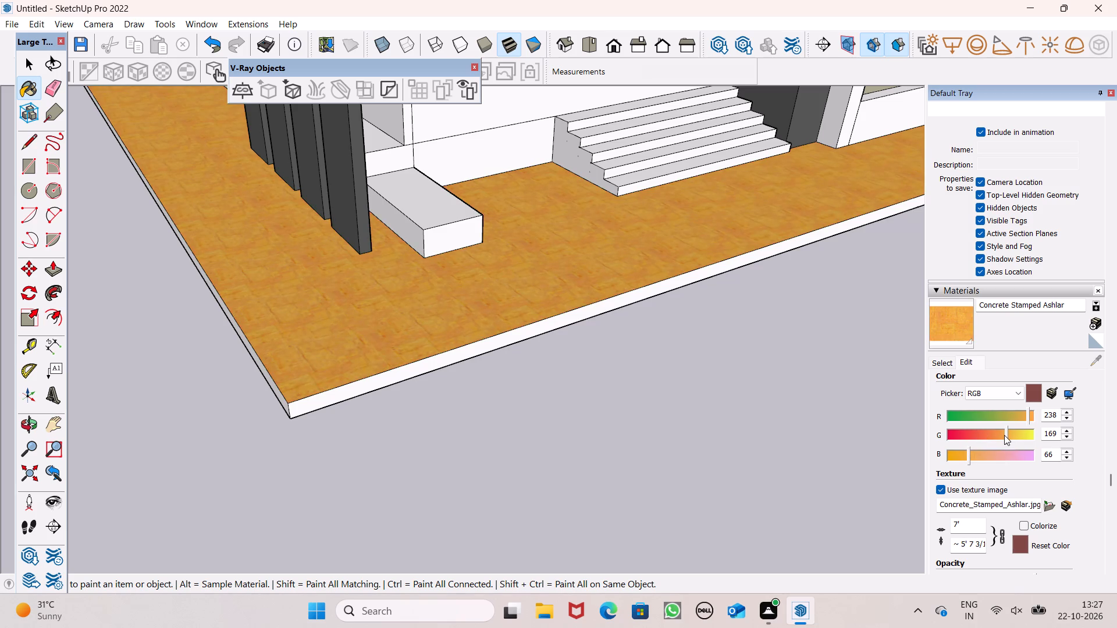
{"action": "left_click_drag", "start_coordinate": [1004, 435], "coordinate": [988, 441]}
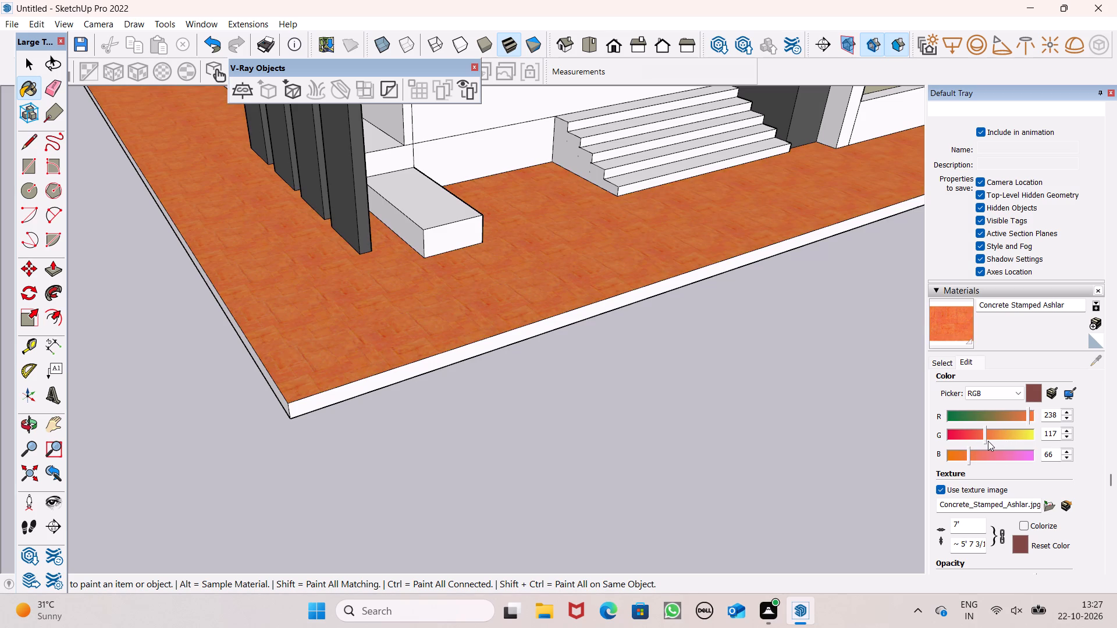
{"action": "left_click_drag", "start_coordinate": [988, 441], "coordinate": [987, 441]}
Examine the recoloured paving and the whole building from the entrance, the underside, the balcony side and the glazed side.
{"action": "scroll", "coordinate": [628, 353], "scroll_direction": "down", "scroll_amount": 5}
{"action": "middle_click_drag", "start_coordinate": [632, 397], "coordinate": [600, 242]}
{"action": "scroll", "coordinate": [600, 242], "scroll_direction": "up", "scroll_amount": 1}
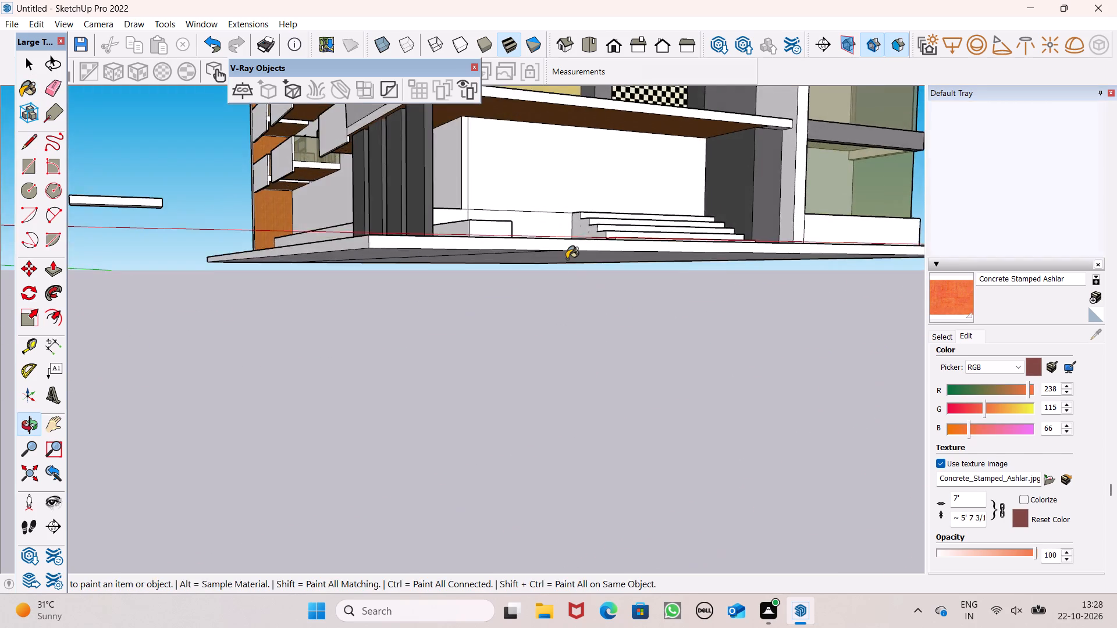
{"action": "scroll", "coordinate": [563, 270], "scroll_direction": "down", "scroll_amount": 3}
{"action": "middle_click_drag", "start_coordinate": [559, 312], "coordinate": [547, 358]}
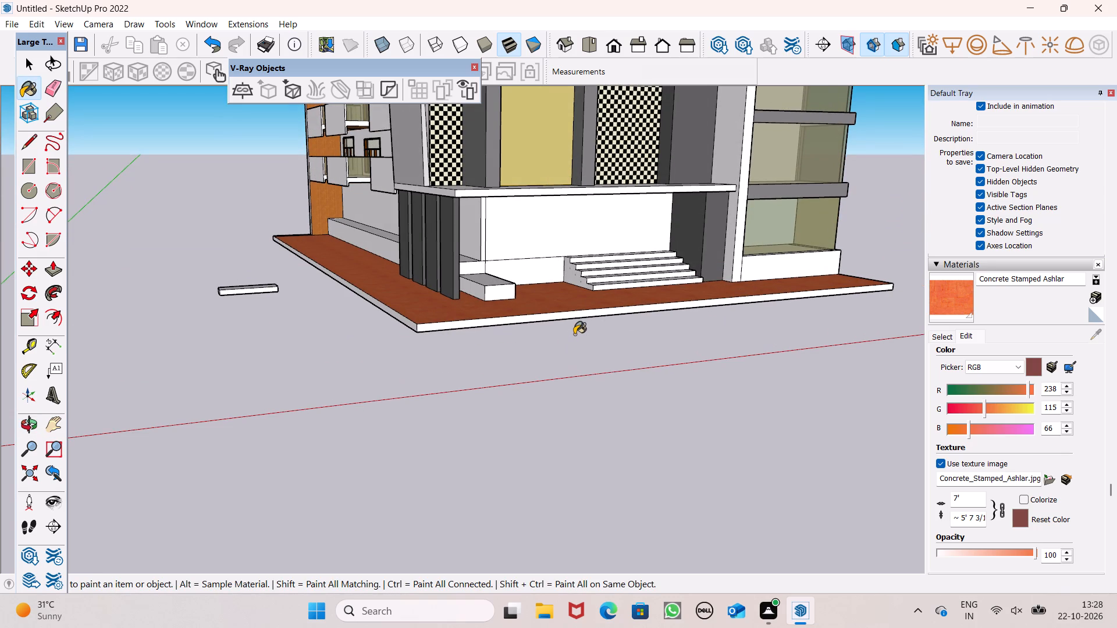
{"action": "scroll", "coordinate": [642, 451], "scroll_direction": "down", "scroll_amount": 1}
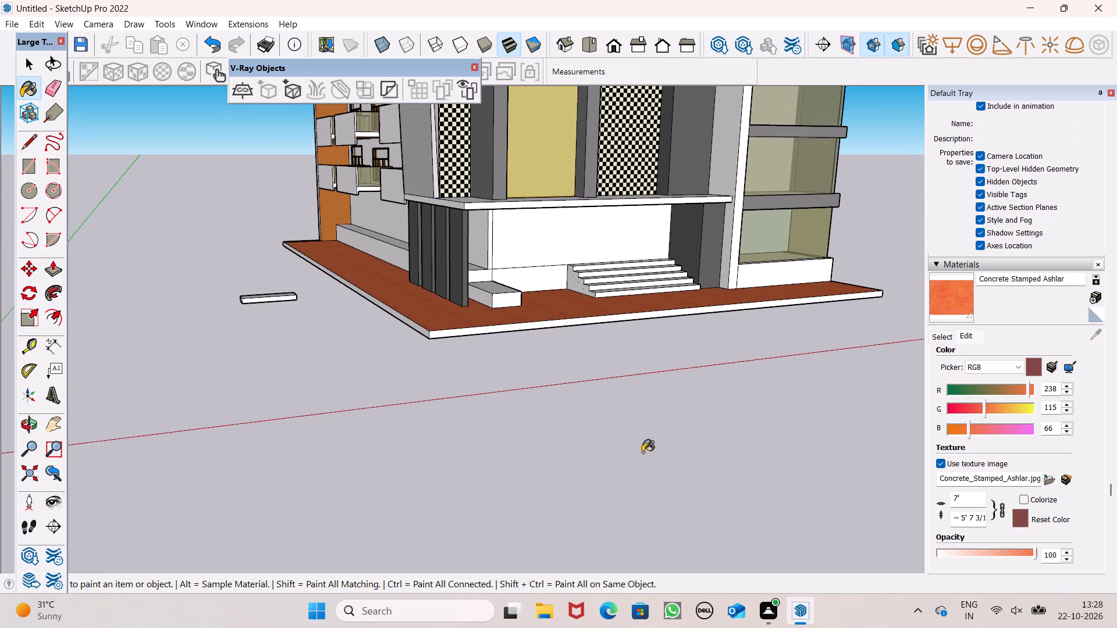
{"action": "scroll", "coordinate": [642, 452], "scroll_direction": "down", "scroll_amount": 2}
{"action": "scroll", "coordinate": [632, 472], "scroll_direction": "up", "scroll_amount": 1}
{"action": "scroll", "coordinate": [636, 459], "scroll_direction": "down", "scroll_amount": 11}
{"action": "middle_click_drag", "start_coordinate": [628, 501], "coordinate": [659, 395]}
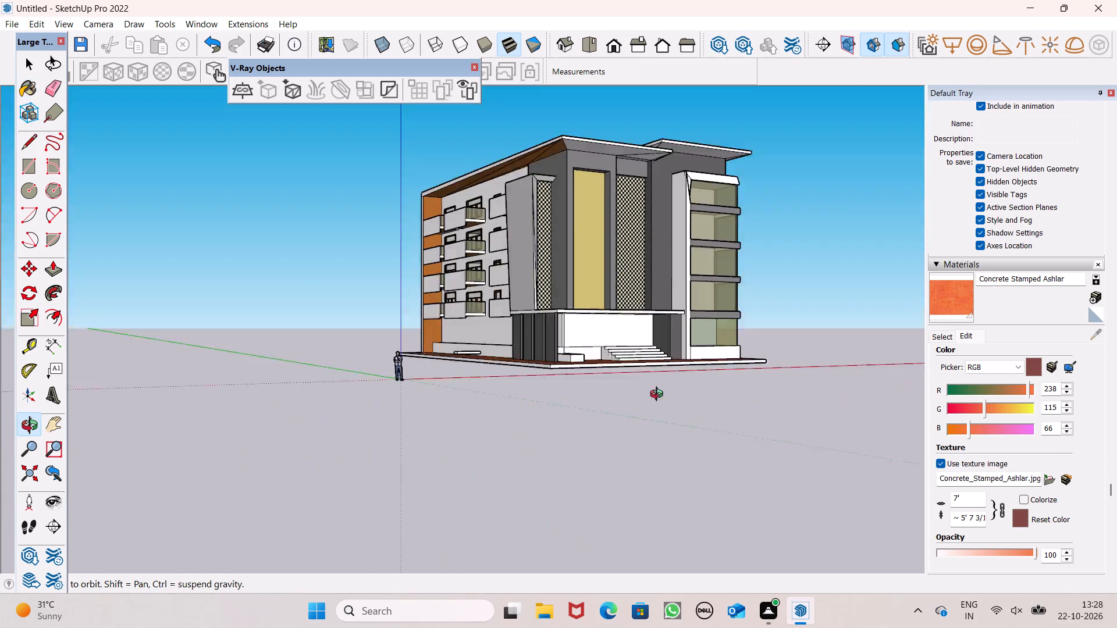
{"action": "middle_click_drag", "start_coordinate": [659, 395], "coordinate": [671, 301]}
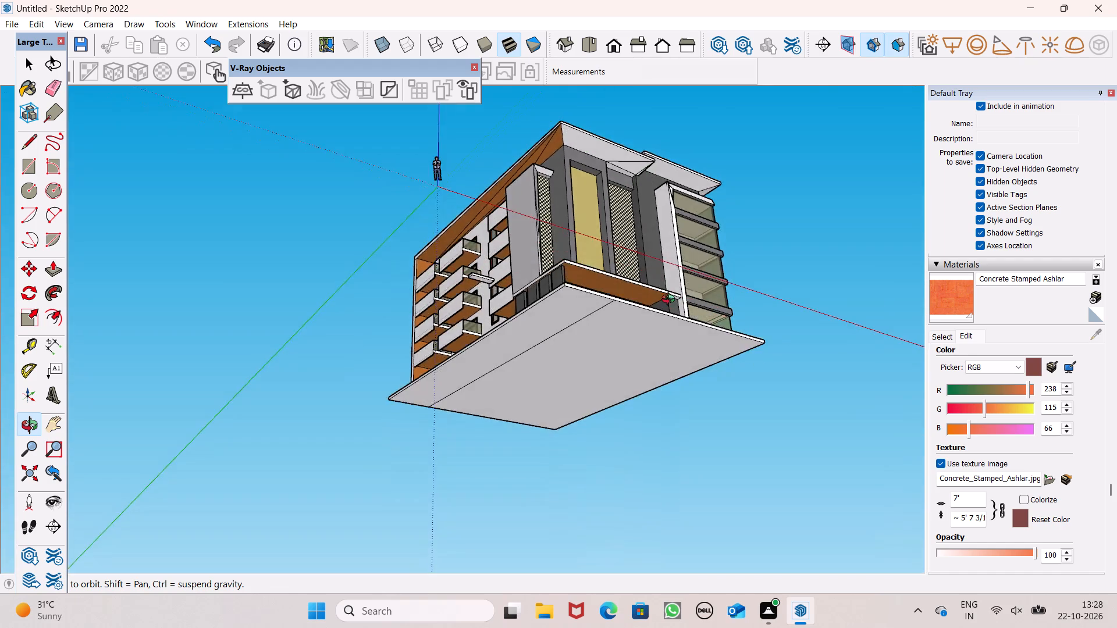
{"action": "middle_click_drag", "start_coordinate": [671, 301], "coordinate": [1094, 627]}
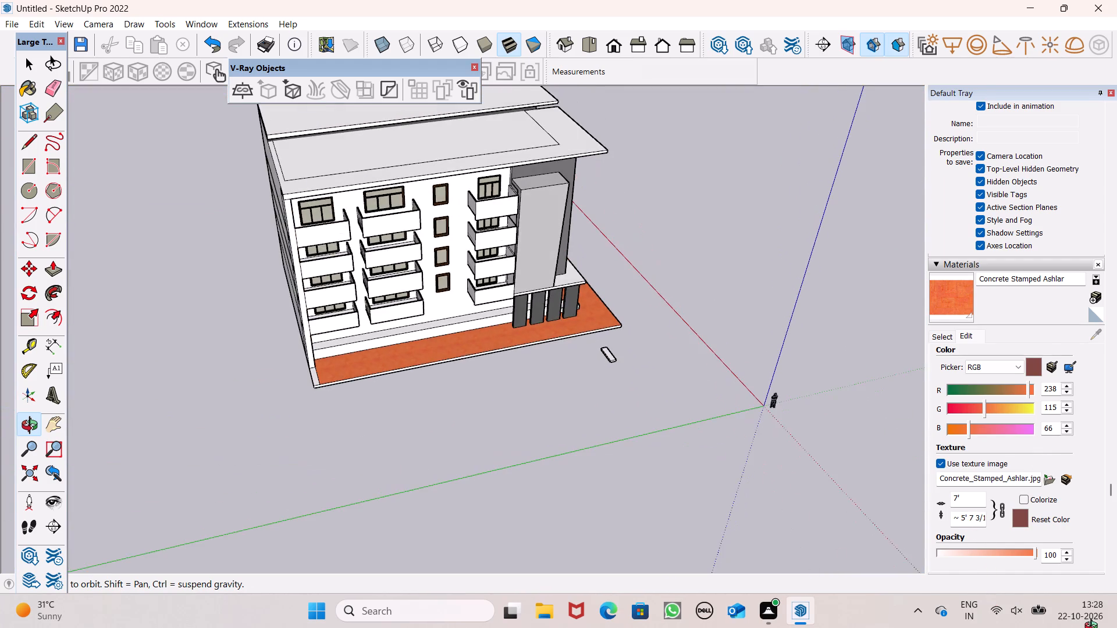
{"action": "middle_click_drag", "start_coordinate": [1094, 627], "coordinate": [700, 558]}
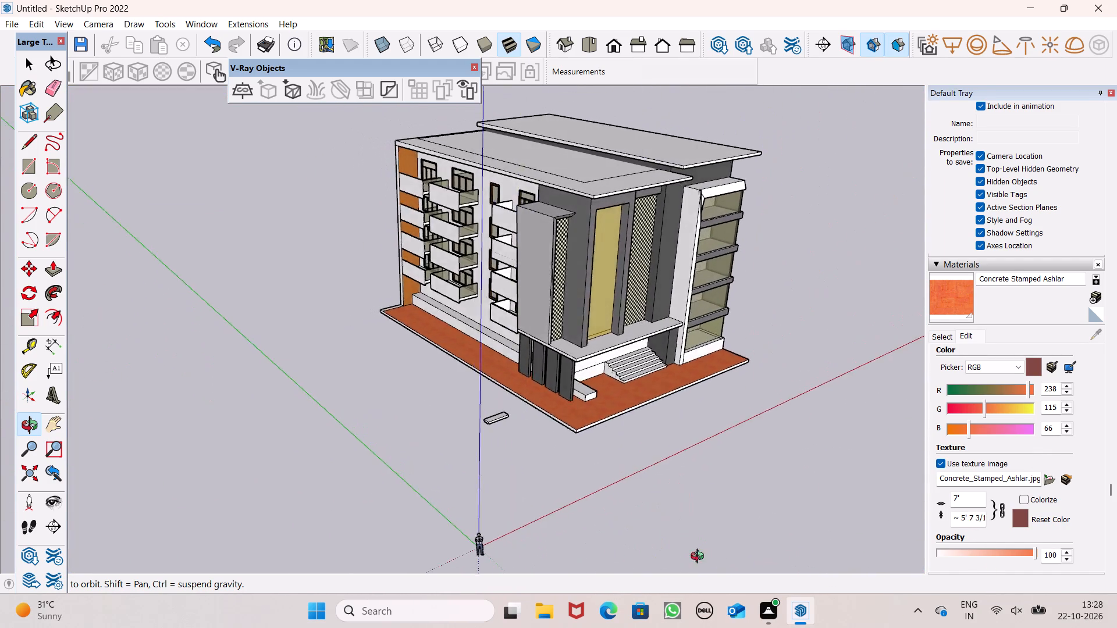
{"action": "middle_click_drag", "start_coordinate": [700, 558], "coordinate": [461, 557]}
{"action": "scroll", "coordinate": [568, 536], "scroll_direction": "down", "scroll_amount": 4}
{"action": "middle_click_drag", "start_coordinate": [671, 547], "coordinate": [599, 511]}
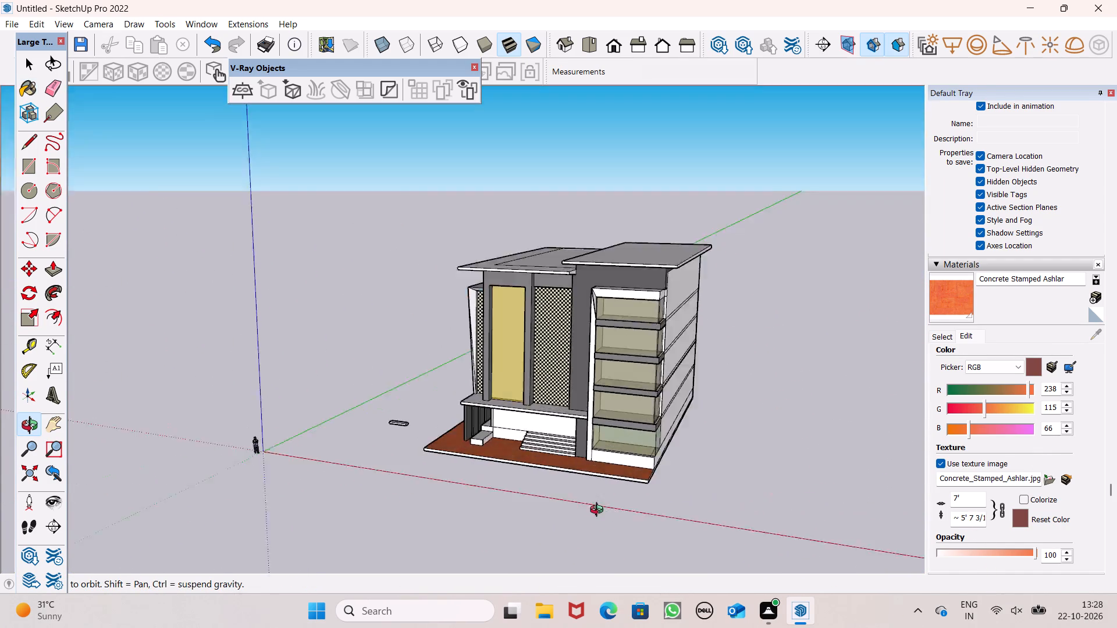
Erase the inset outline on top of the lower roof slab, undoing the erasure of the slab's back edge.
{"action": "middle_click_drag", "start_coordinate": [599, 511], "coordinate": [664, 614]}
{"action": "scroll", "coordinate": [552, 240], "scroll_direction": "up", "scroll_amount": 4}
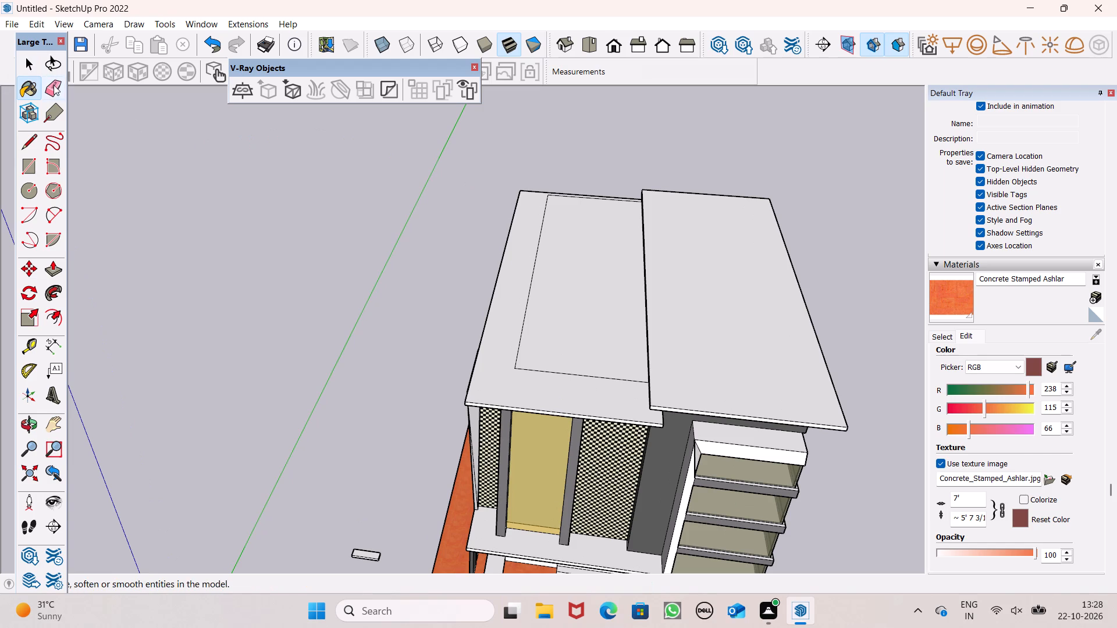
{"action": "left_click", "coordinate": [54, 87]}
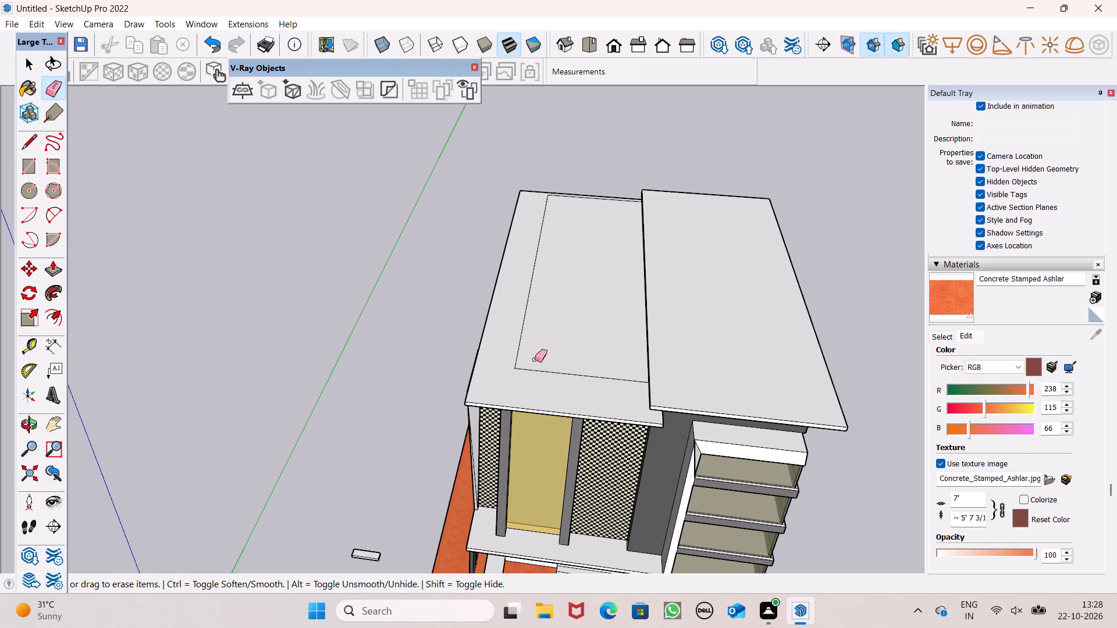
{"action": "left_click_drag", "start_coordinate": [532, 363], "coordinate": [517, 366]}
{"action": "scroll", "coordinate": [556, 198], "scroll_direction": "up", "scroll_amount": 9}
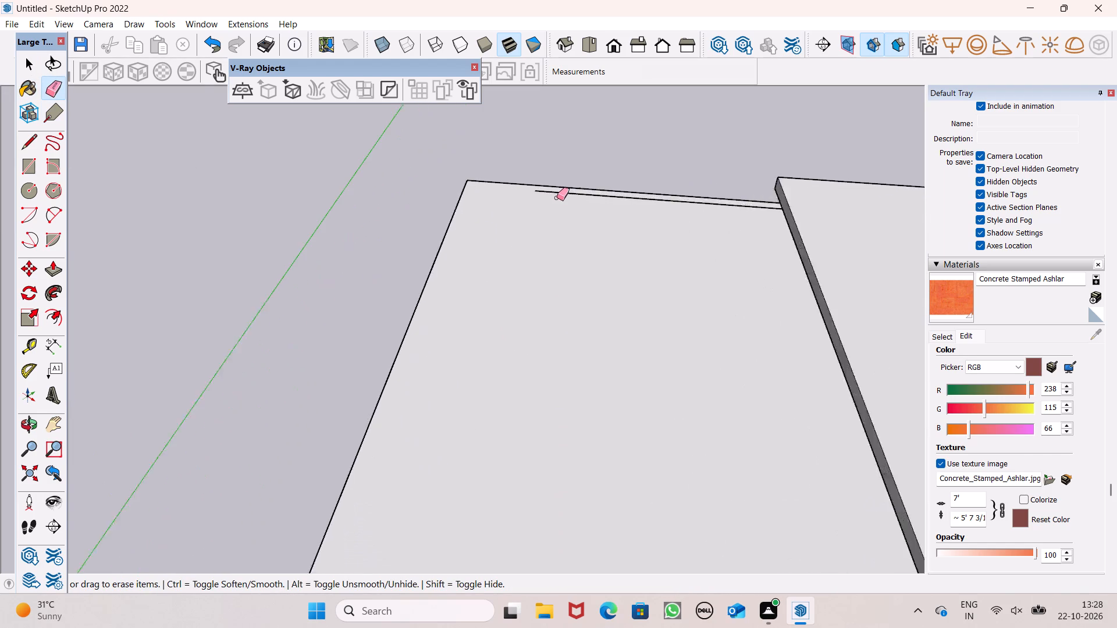
{"action": "scroll", "coordinate": [557, 198], "scroll_direction": "up", "scroll_amount": 2}
{"action": "left_click", "coordinate": [557, 191]}
{"action": "left_click", "coordinate": [531, 184]}
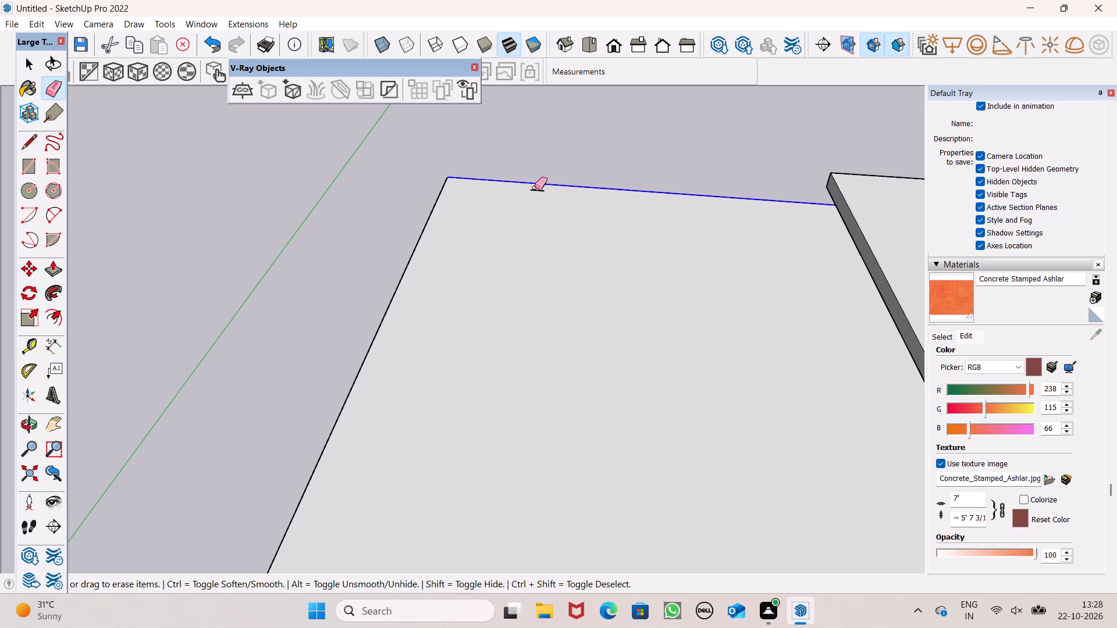
{"action": "scroll", "coordinate": [538, 206], "scroll_direction": "up", "scroll_amount": 1, "text": "ctrl"}
{"action": "key", "text": "ctrl+z"}
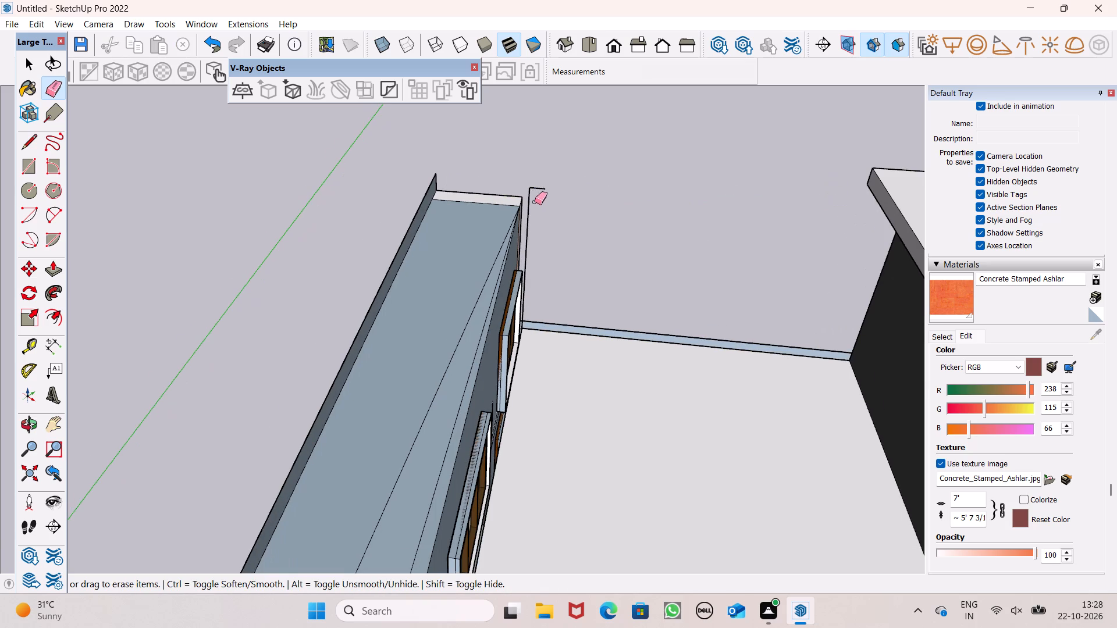
{"action": "scroll", "coordinate": [535, 202], "scroll_direction": "up", "scroll_amount": 4}
{"action": "left_click", "coordinate": [545, 182]}
{"action": "key", "text": "space"}
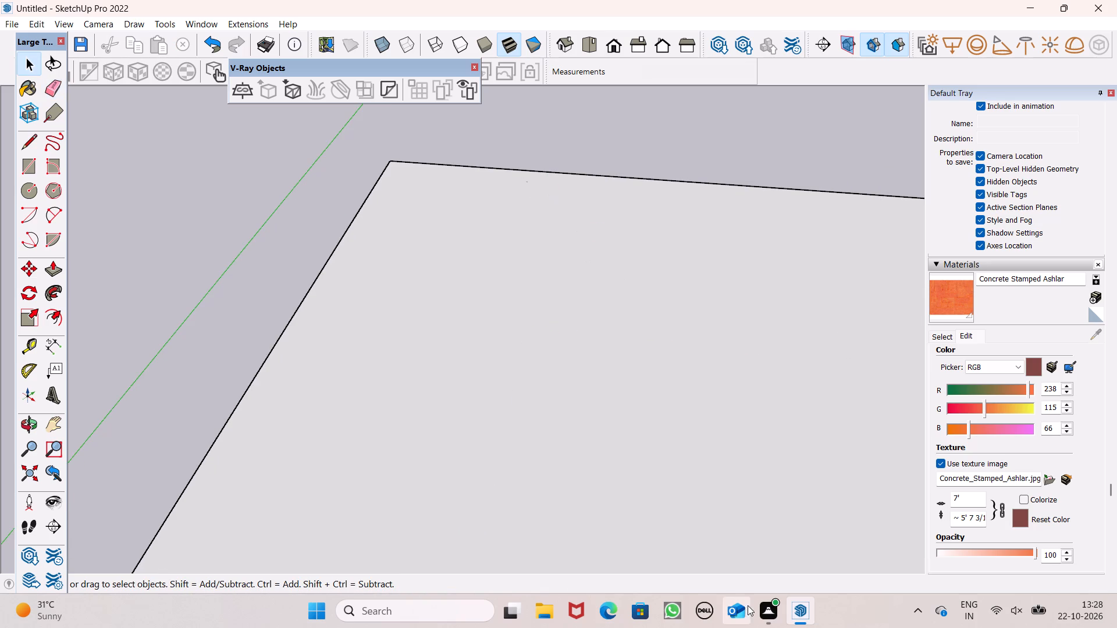
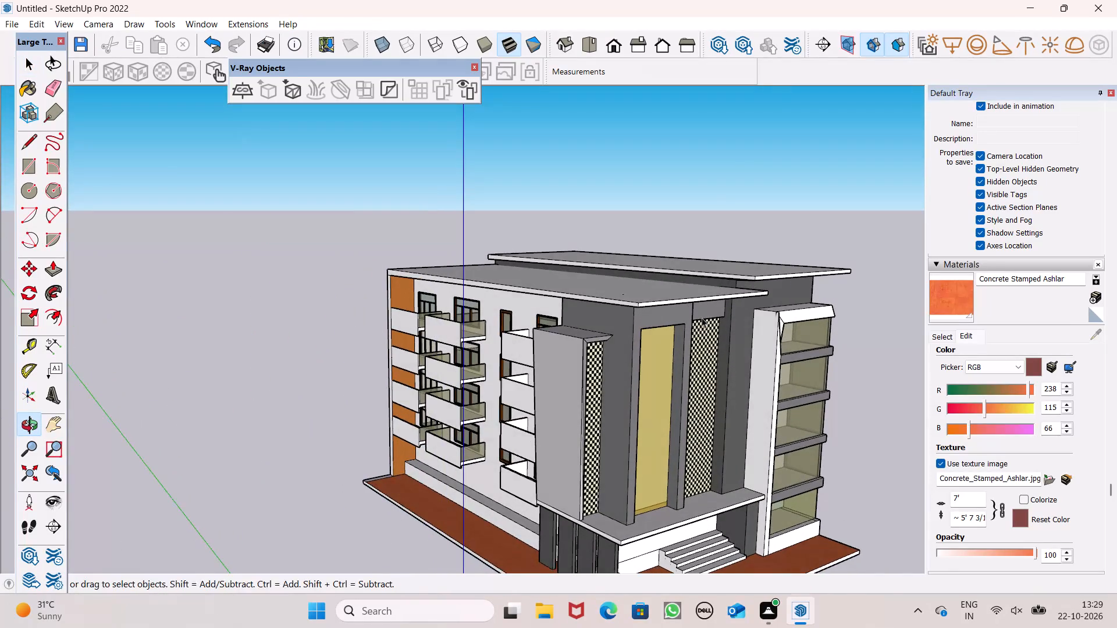
Examine the building from the entrance round past the balcony side to the blank rear wall.
{"action": "middle_click_drag", "start_coordinate": [696, 318], "coordinate": [805, 222]}
{"action": "scroll", "coordinate": [696, 305], "scroll_direction": "up", "scroll_amount": 1}
{"action": "scroll", "coordinate": [628, 291], "scroll_direction": "down", "scroll_amount": 4}
{"action": "middle_click_drag", "start_coordinate": [611, 354], "coordinate": [870, 451]}
{"action": "middle_click_drag", "start_coordinate": [367, 364], "coordinate": [604, 324]}
{"action": "scroll", "coordinate": [600, 328], "scroll_direction": "up", "scroll_amount": 1}
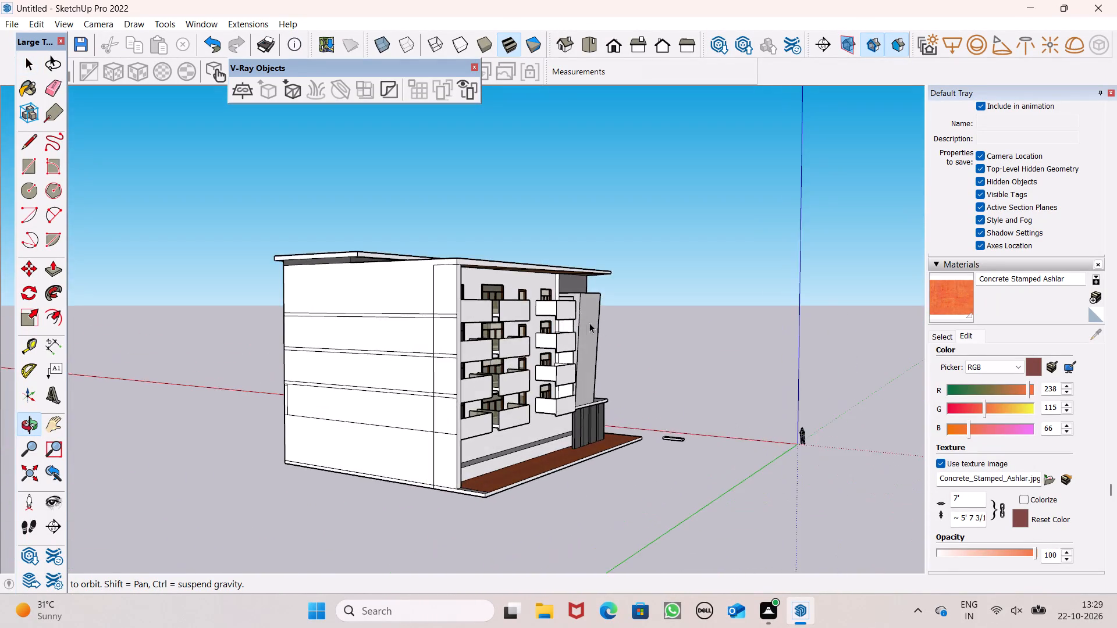
{"action": "scroll", "coordinate": [584, 327], "scroll_direction": "up", "scroll_amount": 6}
{"action": "scroll", "coordinate": [582, 329], "scroll_direction": "down", "scroll_amount": 5}
{"action": "middle_click_drag", "start_coordinate": [372, 411], "coordinate": [557, 422]}
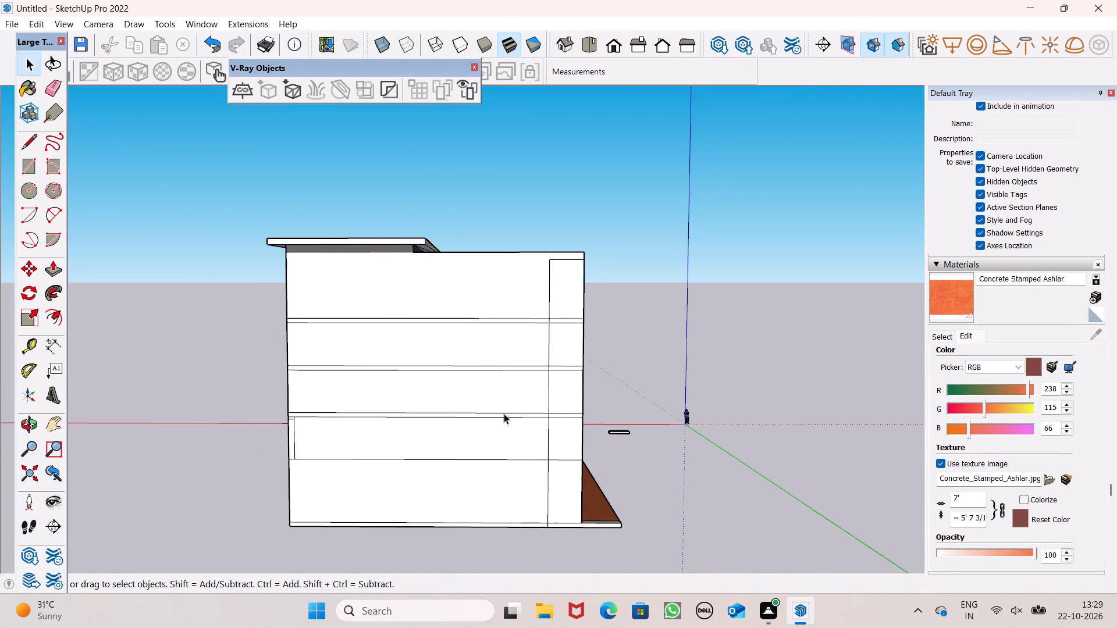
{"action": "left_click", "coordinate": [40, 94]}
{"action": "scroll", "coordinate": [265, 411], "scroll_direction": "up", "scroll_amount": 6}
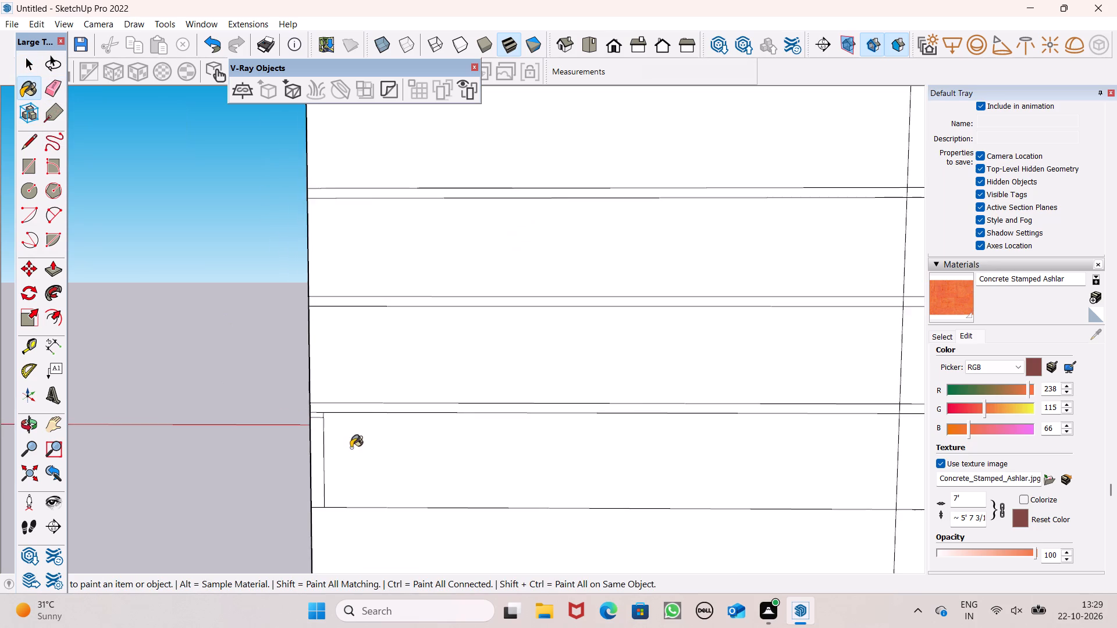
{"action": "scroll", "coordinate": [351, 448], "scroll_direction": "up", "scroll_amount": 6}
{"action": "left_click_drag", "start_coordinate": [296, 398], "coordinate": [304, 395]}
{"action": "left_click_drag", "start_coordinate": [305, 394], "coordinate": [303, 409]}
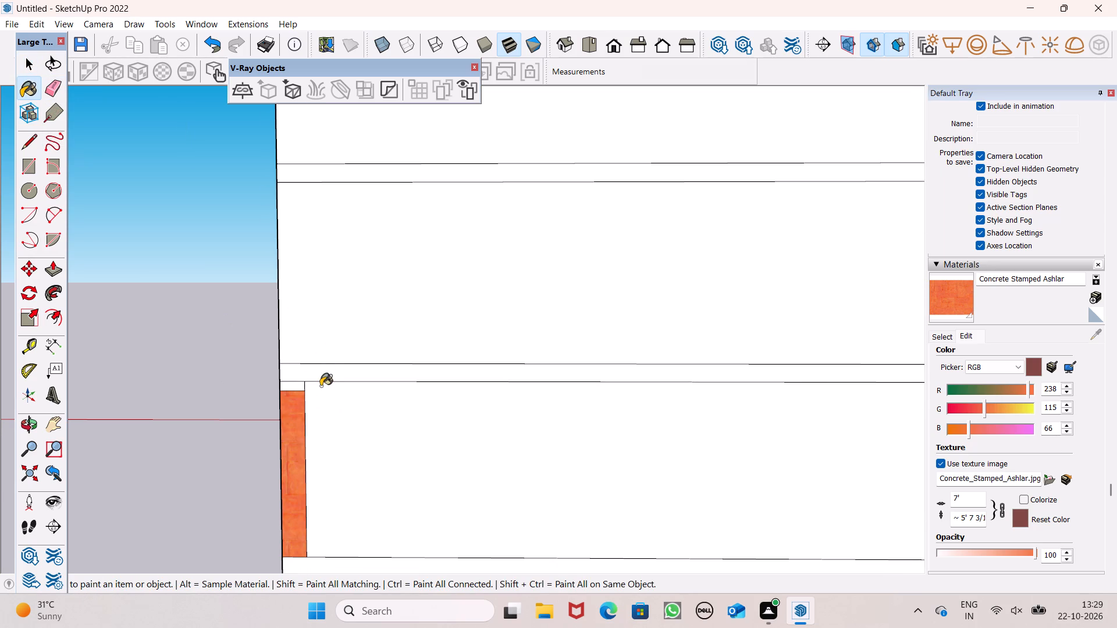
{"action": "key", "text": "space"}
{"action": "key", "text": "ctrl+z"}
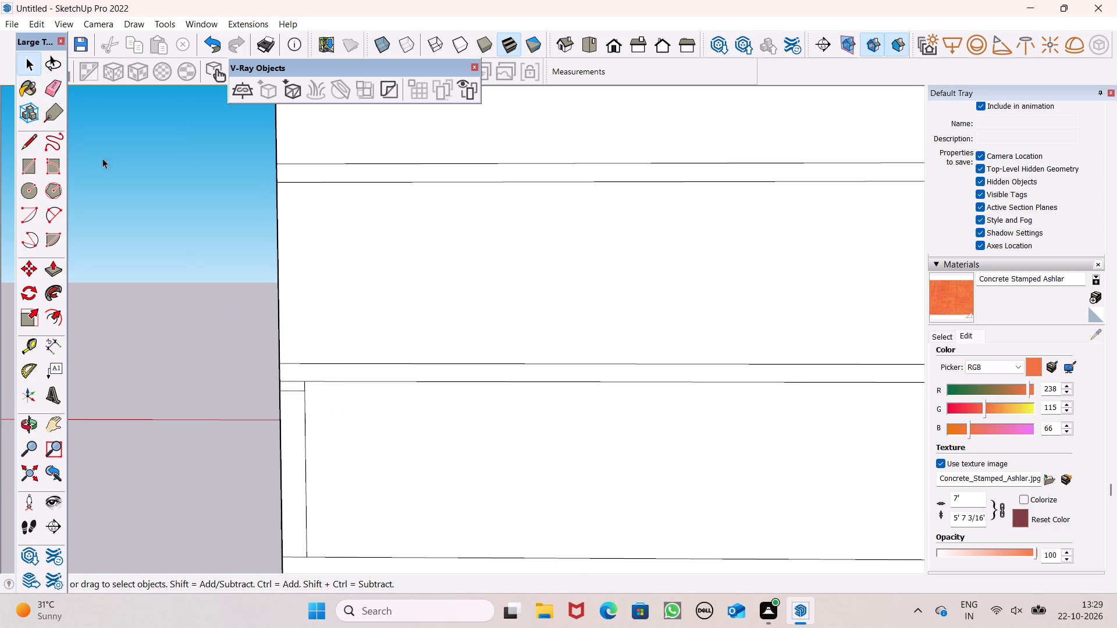
Erase the lower and middle floor lines and the narrow vertical strip outline across the blank rear wall.
{"action": "left_click", "coordinate": [50, 87]}
{"action": "left_click_drag", "start_coordinate": [300, 331], "coordinate": [302, 404]}
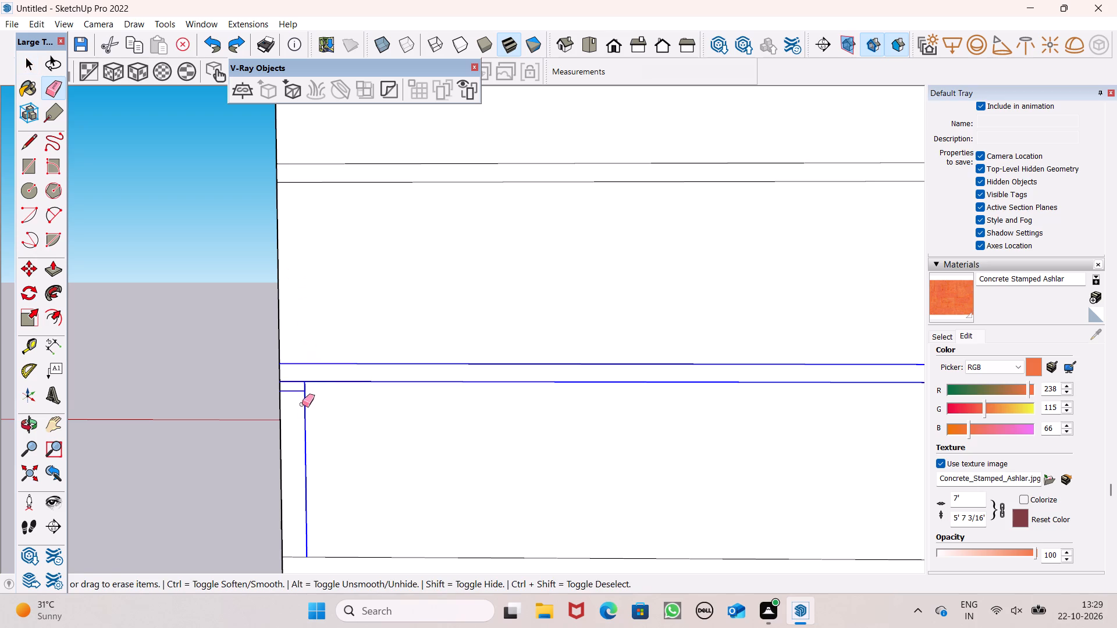
{"action": "left_click_drag", "start_coordinate": [302, 404], "coordinate": [304, 418]}
{"action": "left_click_drag", "start_coordinate": [422, 165], "coordinate": [446, 211]}
{"action": "scroll", "coordinate": [441, 238], "scroll_direction": "down", "scroll_amount": 6}
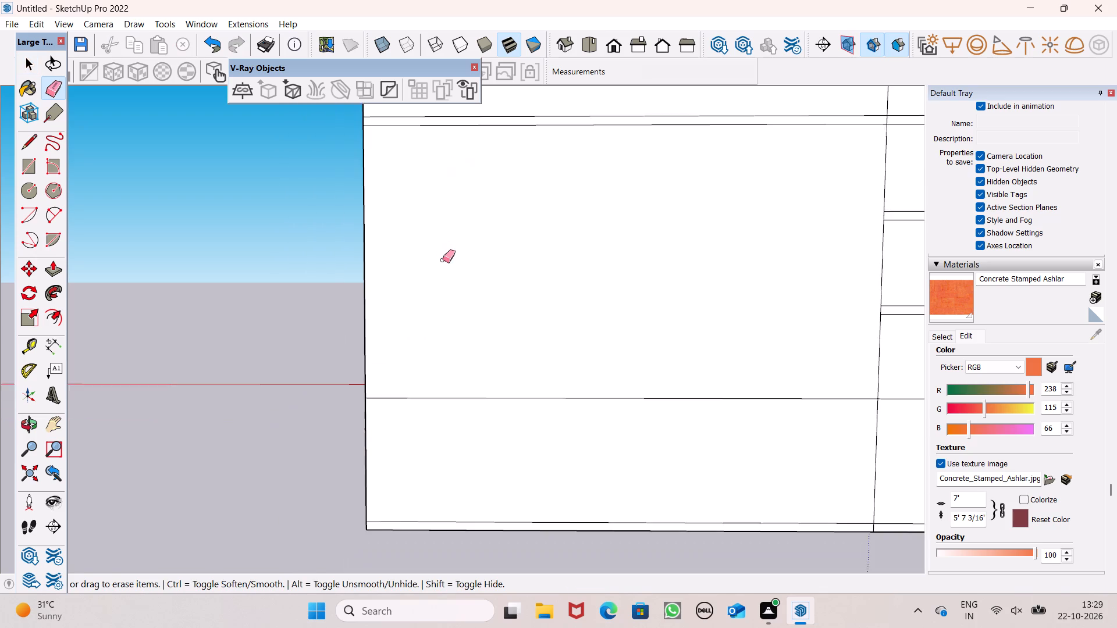
{"action": "scroll", "coordinate": [443, 260], "scroll_direction": "down", "scroll_amount": 6}
{"action": "scroll", "coordinate": [439, 310], "scroll_direction": "up", "scroll_amount": 1}
{"action": "left_click_drag", "start_coordinate": [502, 368], "coordinate": [512, 380]}
{"action": "left_click", "coordinate": [552, 378]}
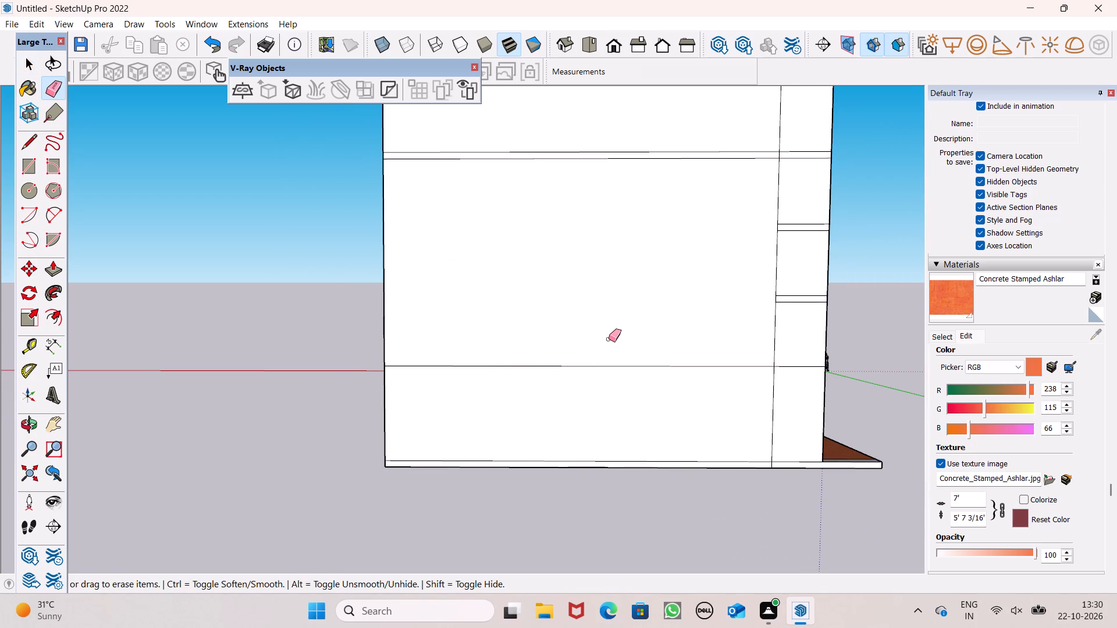
{"action": "left_click_drag", "start_coordinate": [607, 352], "coordinate": [614, 384]}
Erase the upper pair of floor lines, the top of the corner strip outline and the leftover short edge line on the rear wall.
{"action": "scroll", "coordinate": [695, 387], "scroll_direction": "down", "scroll_amount": 5}
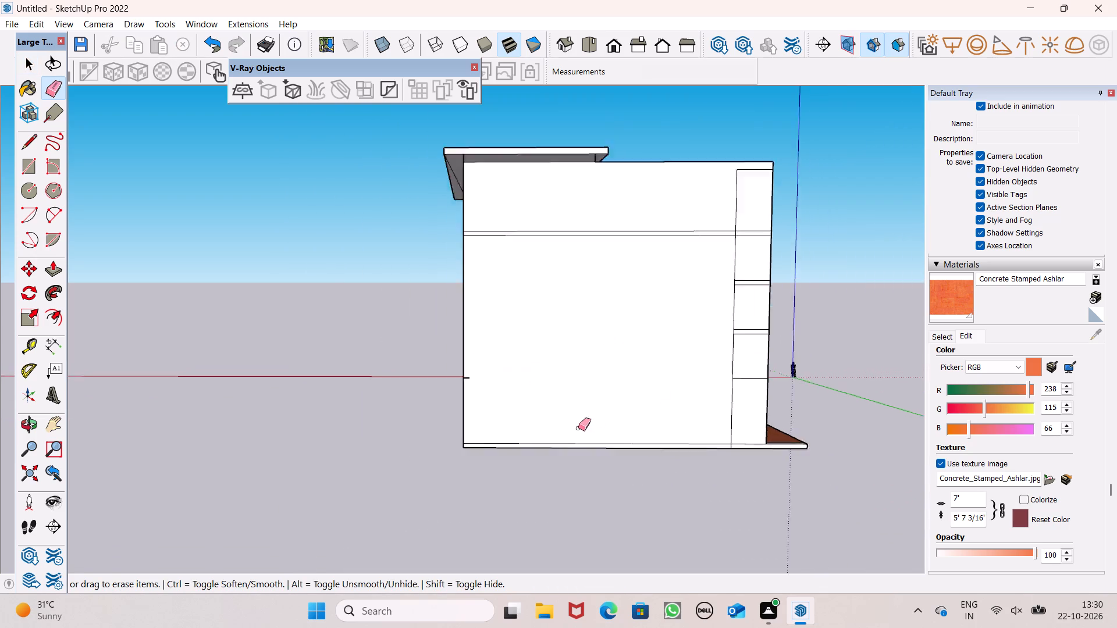
{"action": "scroll", "coordinate": [578, 428], "scroll_direction": "down", "scroll_amount": 1}
{"action": "scroll", "coordinate": [696, 213], "scroll_direction": "up", "scroll_amount": 7}
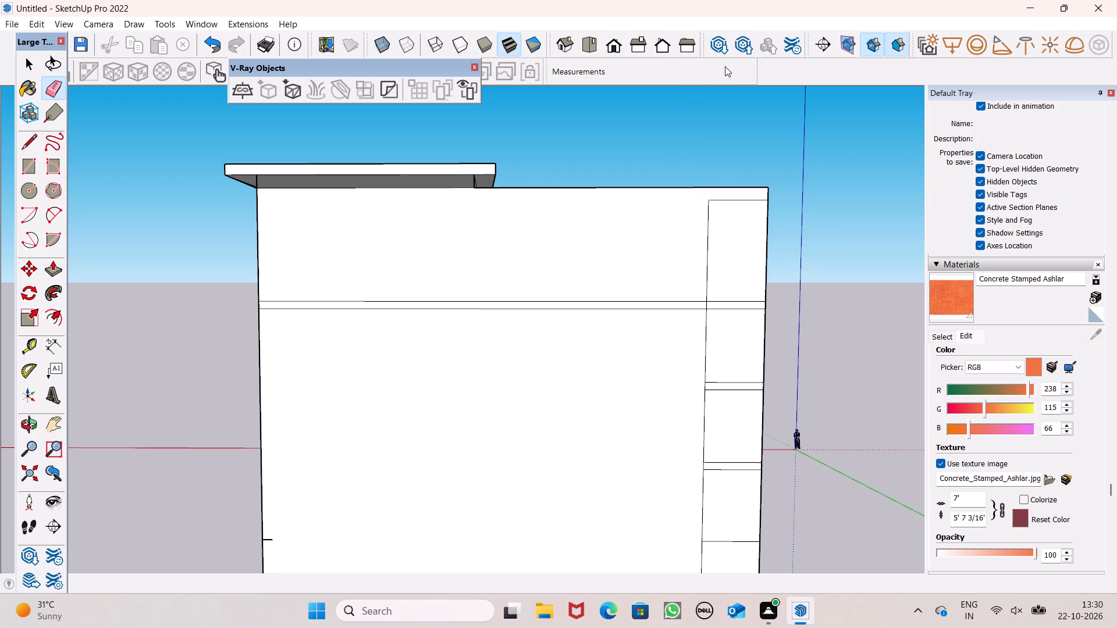
{"action": "scroll", "coordinate": [744, 104], "scroll_direction": "up", "scroll_amount": 2}
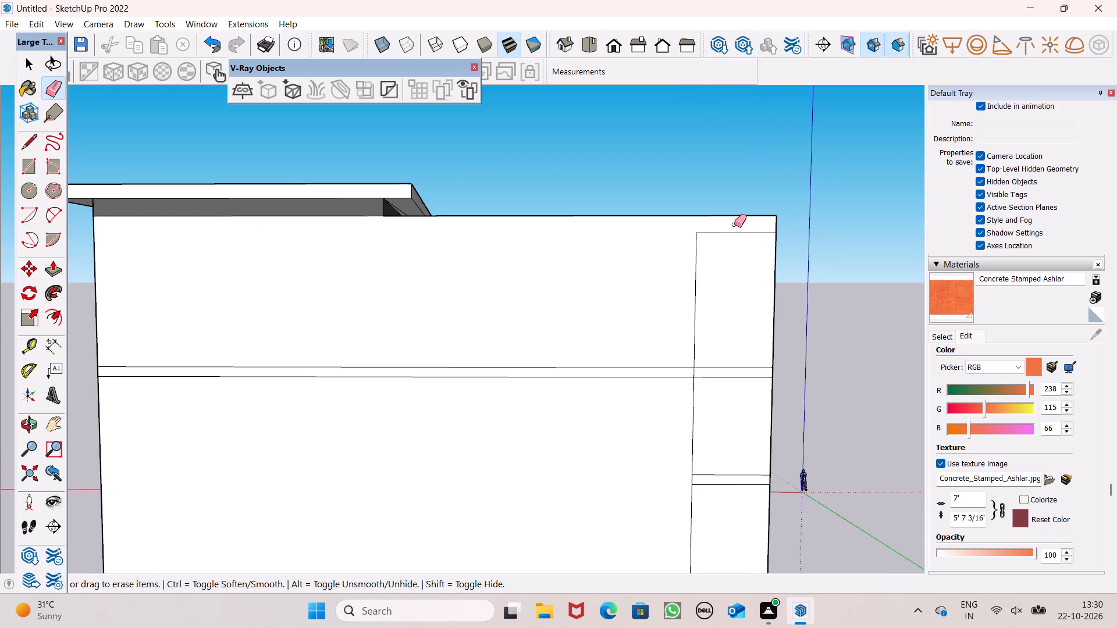
{"action": "left_click_drag", "start_coordinate": [728, 227], "coordinate": [714, 374]}
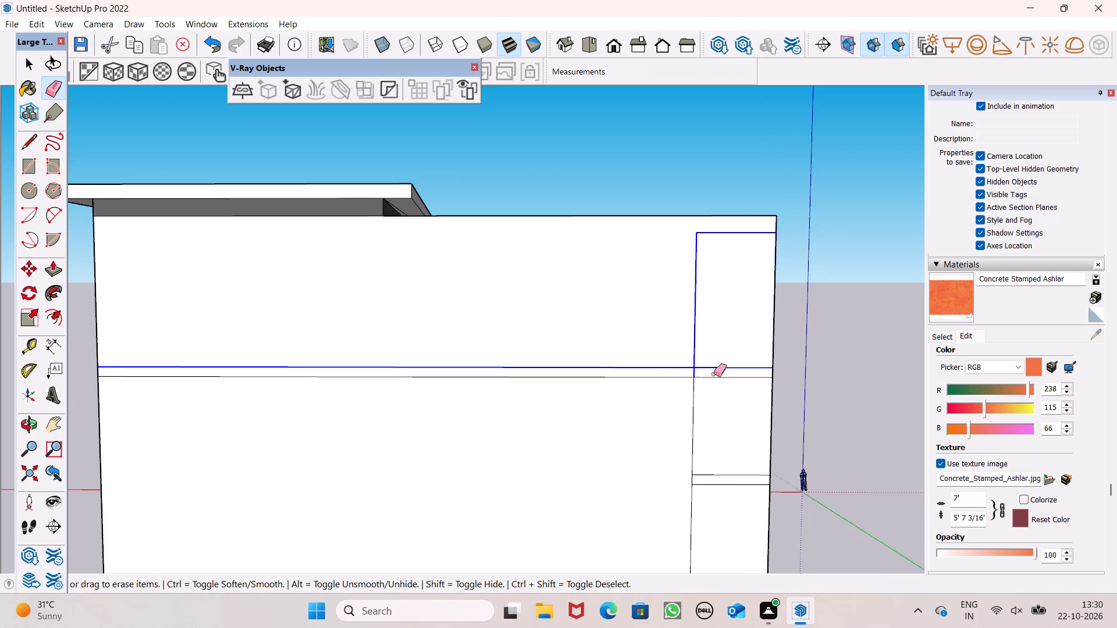
{"action": "left_click_drag", "start_coordinate": [714, 374], "coordinate": [689, 374]}
{"action": "scroll", "coordinate": [569, 286], "scroll_direction": "down", "scroll_amount": 4}
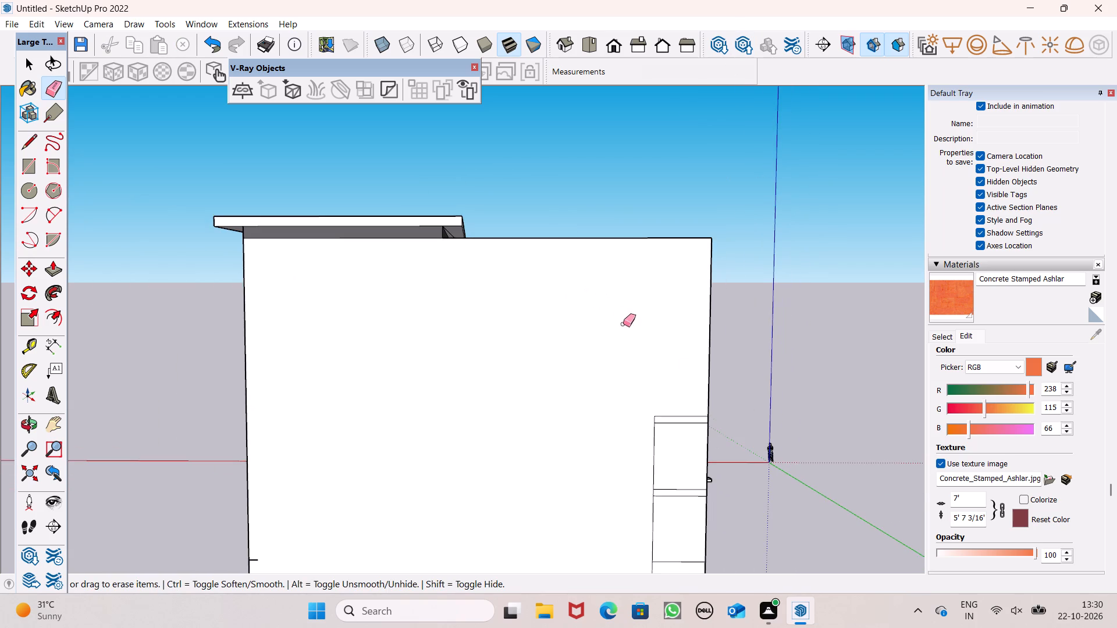
{"action": "scroll", "coordinate": [633, 328], "scroll_direction": "down", "scroll_amount": 6}
{"action": "scroll", "coordinate": [640, 531], "scroll_direction": "up", "scroll_amount": 6}
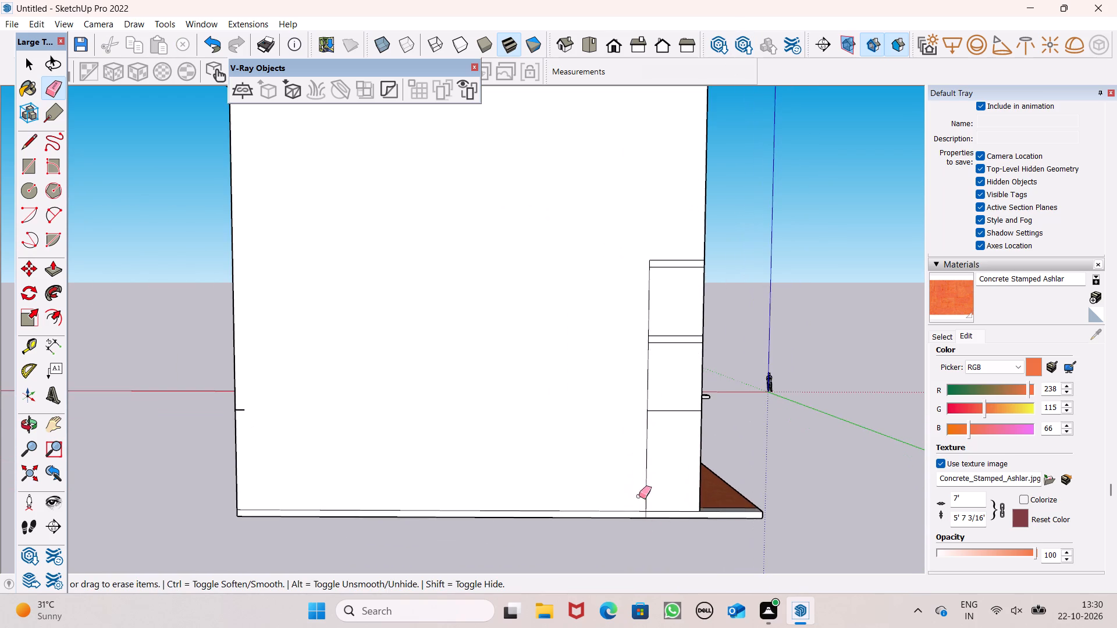
{"action": "scroll", "coordinate": [617, 452], "scroll_direction": "down", "scroll_amount": 3}
{"action": "scroll", "coordinate": [653, 484], "scroll_direction": "up", "scroll_amount": 5}
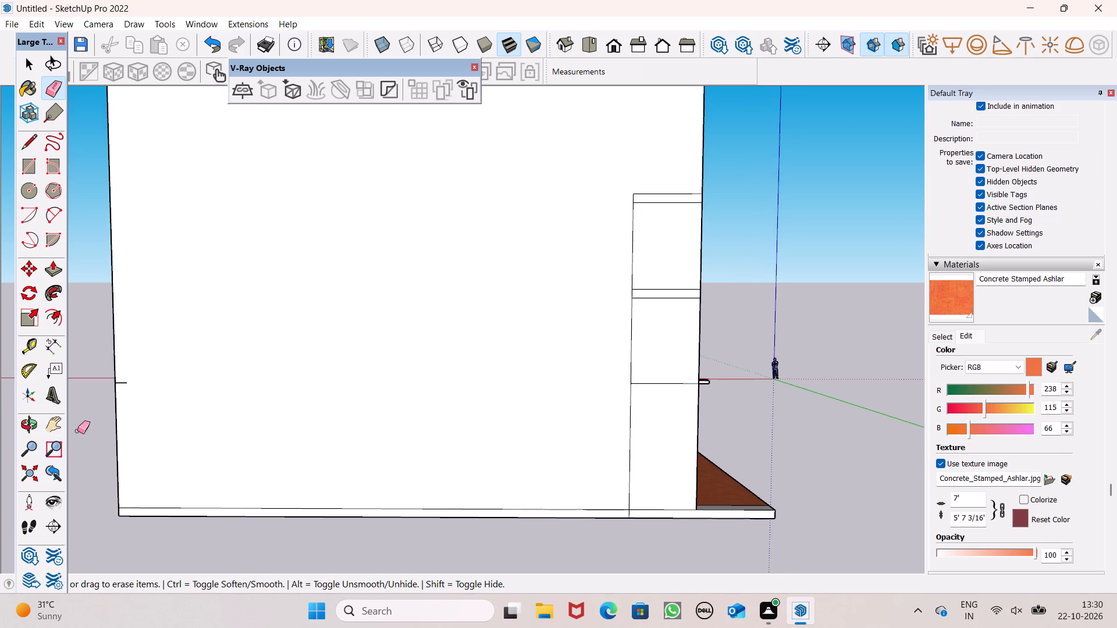
{"action": "scroll", "coordinate": [105, 416], "scroll_direction": "up", "scroll_amount": 5}
{"action": "left_click_drag", "start_coordinate": [140, 351], "coordinate": [134, 359]}
{"action": "scroll", "coordinate": [180, 359], "scroll_direction": "down", "scroll_amount": 4}
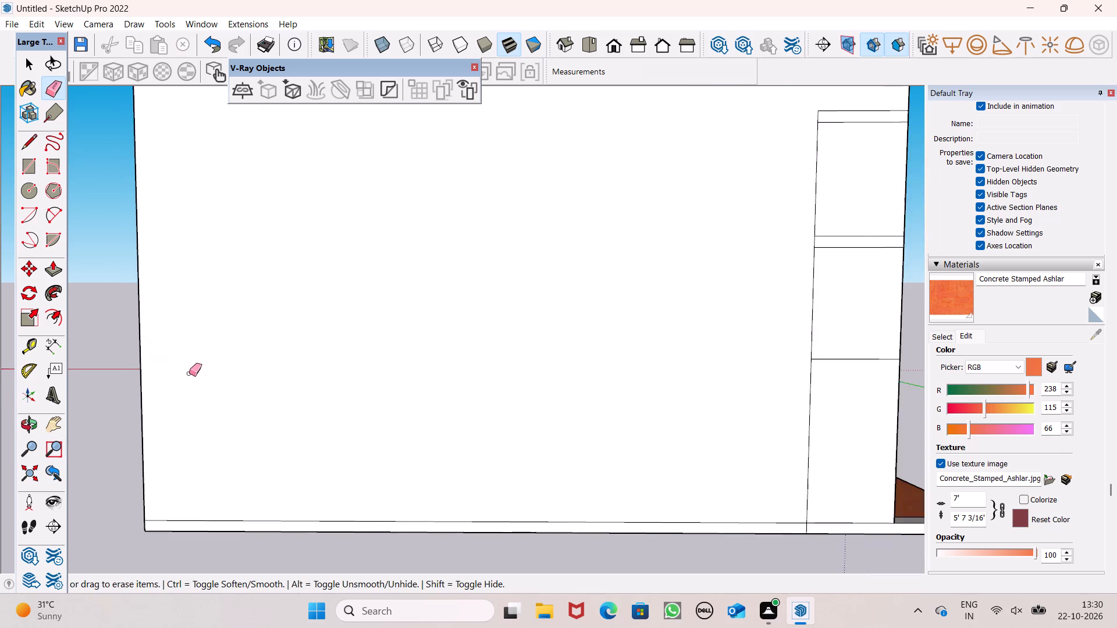
Erase the horizontal floor lines across the blank side wall next to the glazed bay.
{"action": "middle_click_drag", "start_coordinate": [191, 378], "coordinate": [510, 356]}
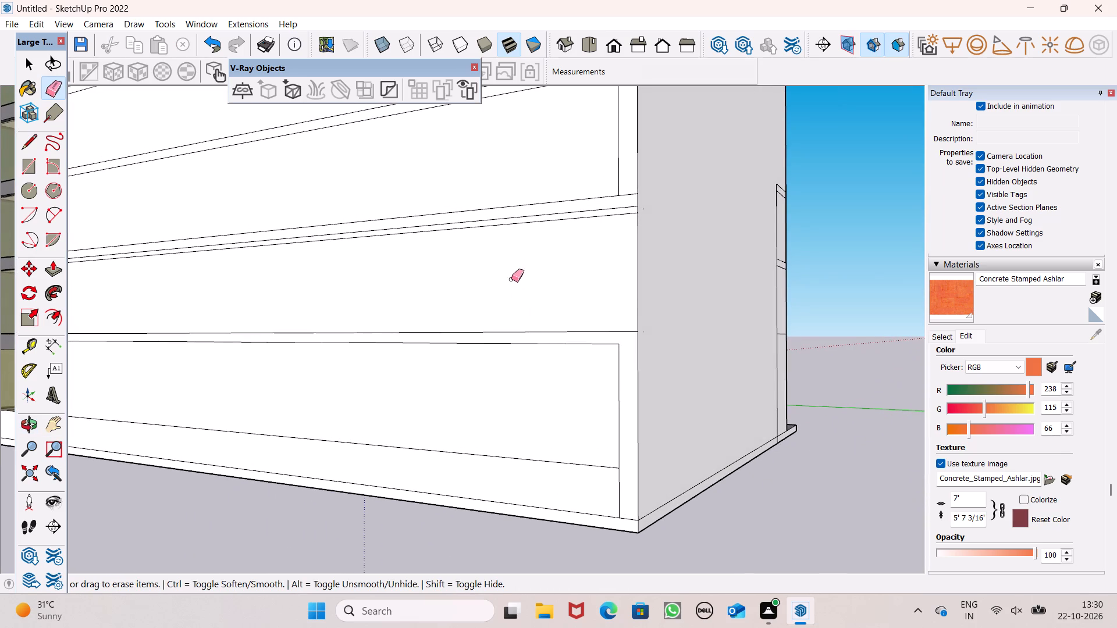
{"action": "left_click_drag", "start_coordinate": [535, 164], "coordinate": [577, 381]}
{"action": "scroll", "coordinate": [592, 316], "scroll_direction": "down", "scroll_amount": 3}
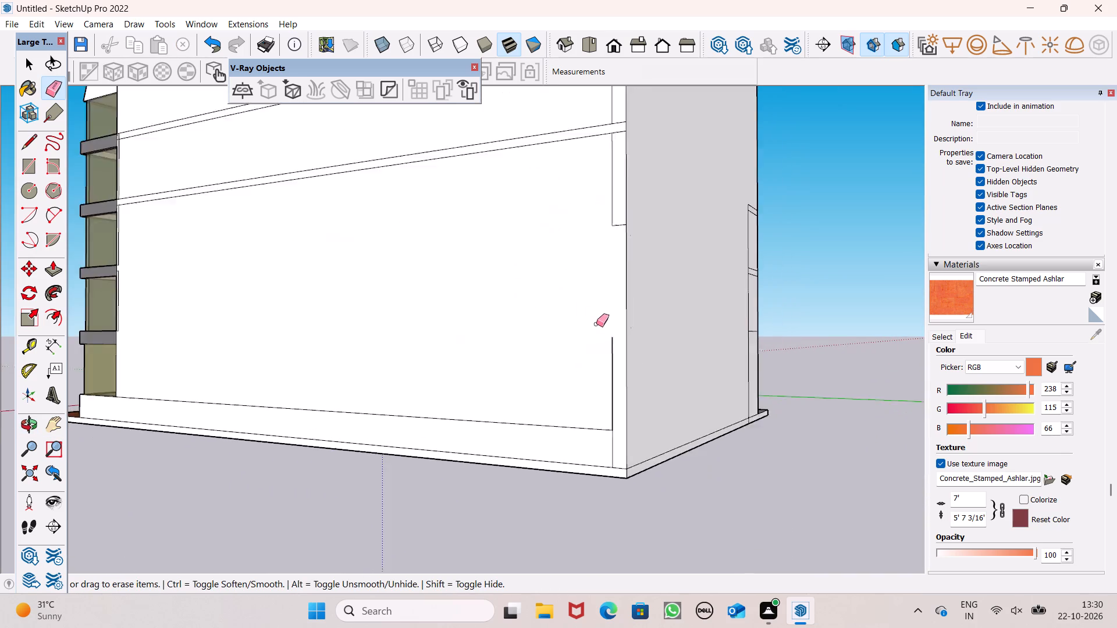
{"action": "scroll", "coordinate": [596, 324], "scroll_direction": "down", "scroll_amount": 6}
{"action": "middle_click_drag", "start_coordinate": [604, 308], "coordinate": [752, 313]}
{"action": "left_click_drag", "start_coordinate": [638, 151], "coordinate": [631, 276]}
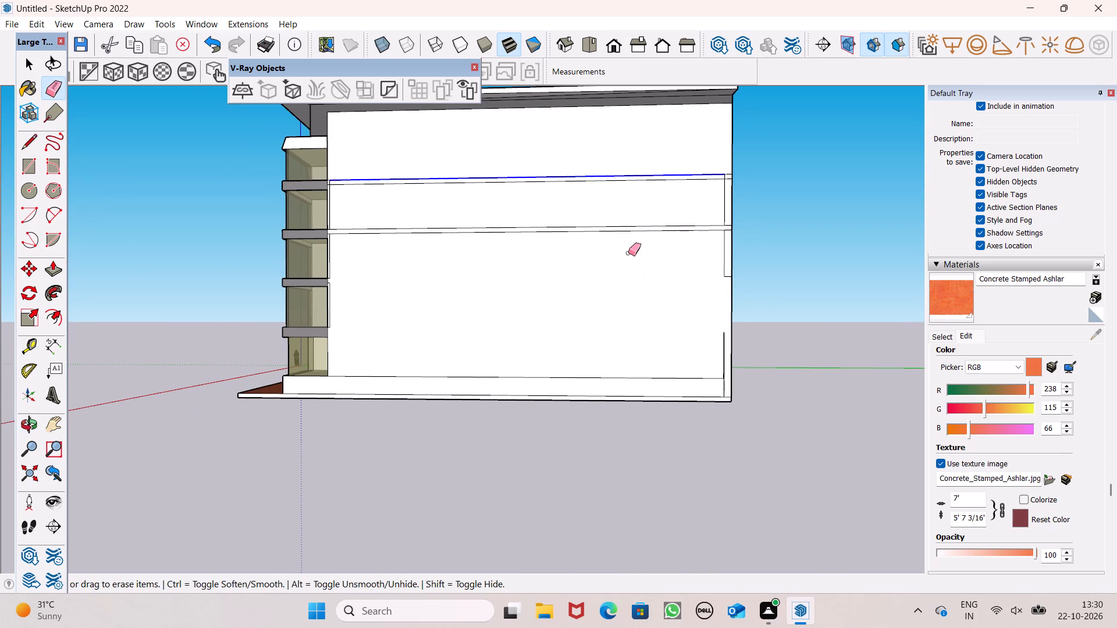
{"action": "left_click_drag", "start_coordinate": [598, 195], "coordinate": [600, 238]}
{"action": "left_click_drag", "start_coordinate": [638, 151], "coordinate": [647, 194]}
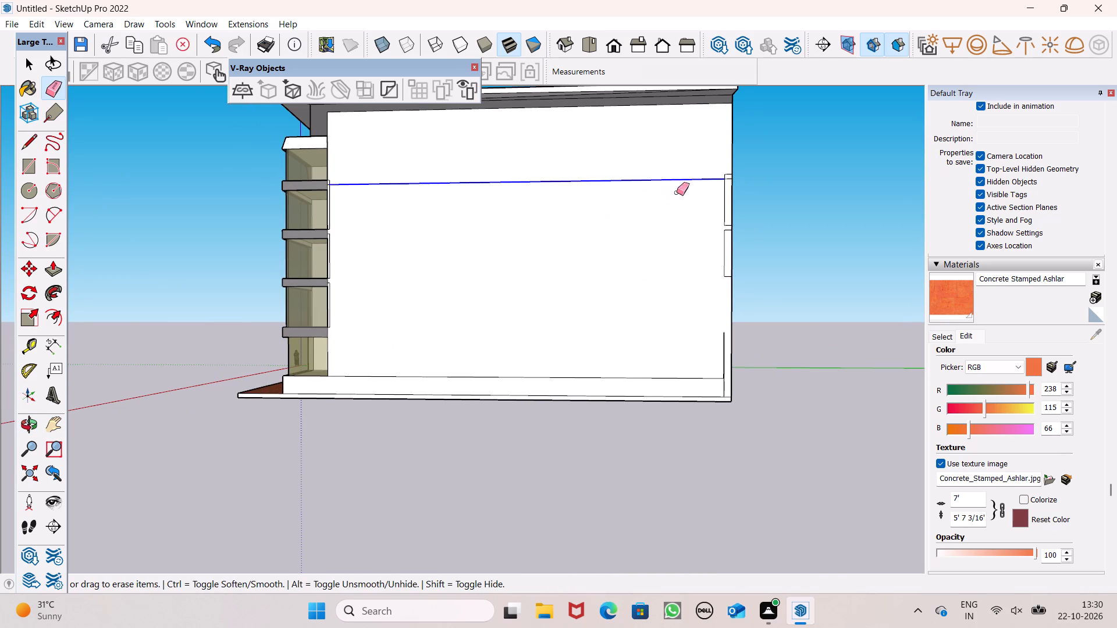
Erase the narrow rectangle outlines left along the rear corner of the glazed-side wall.
{"action": "scroll", "coordinate": [708, 183], "scroll_direction": "up", "scroll_amount": 10}
{"action": "left_click_drag", "start_coordinate": [723, 144], "coordinate": [724, 205]}
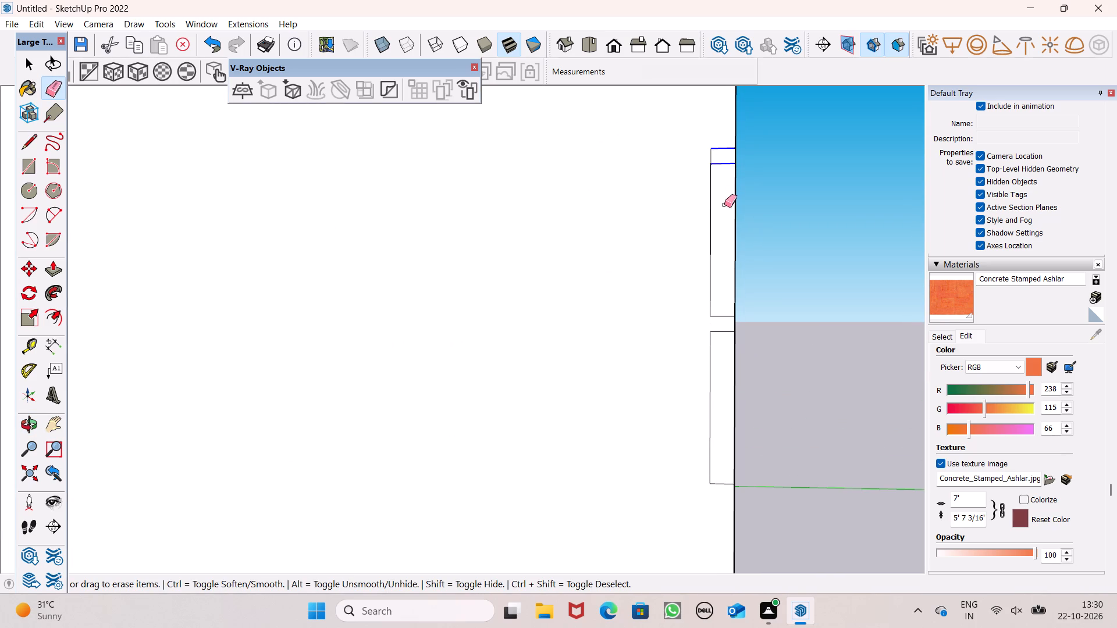
{"action": "left_click_drag", "start_coordinate": [724, 205], "coordinate": [702, 301]}
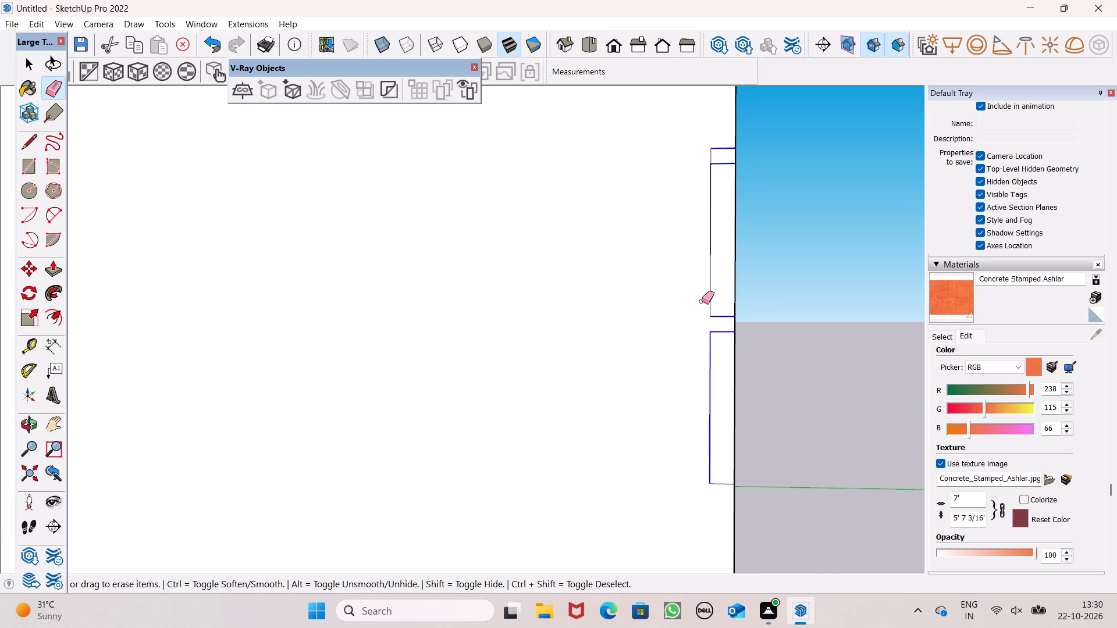
{"action": "left_click_drag", "start_coordinate": [702, 301], "coordinate": [716, 478]}
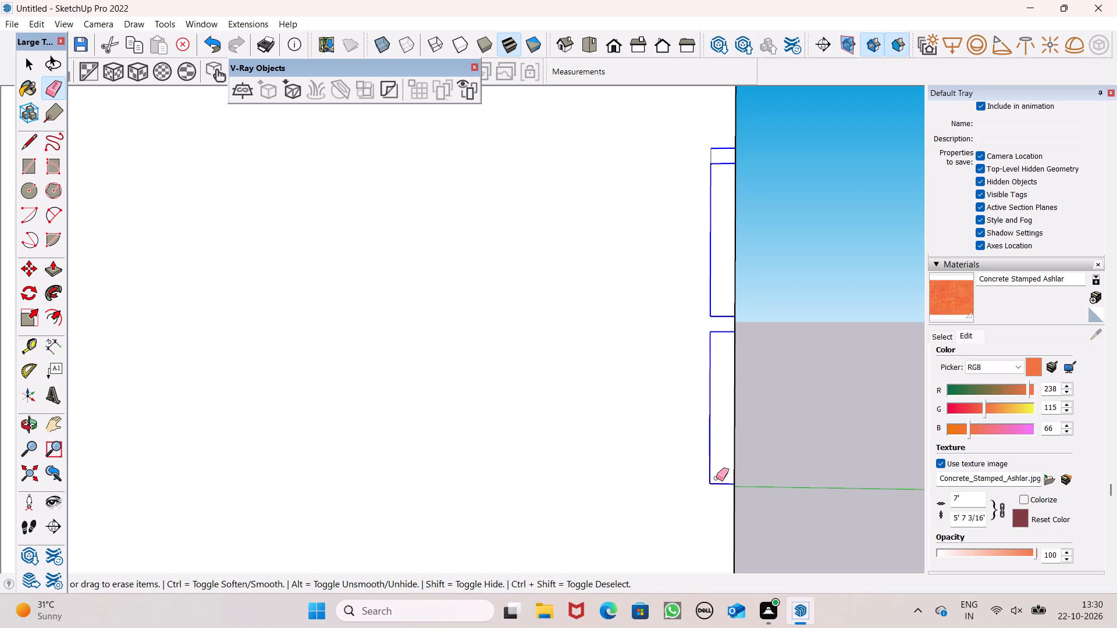
{"action": "left_click_drag", "start_coordinate": [716, 478], "coordinate": [714, 163]}
Erase the horizontal line above the base slab and the short vertical line near the rear corner of the glazed-side wall.
{"action": "scroll", "coordinate": [613, 155], "scroll_direction": "down", "scroll_amount": 4}
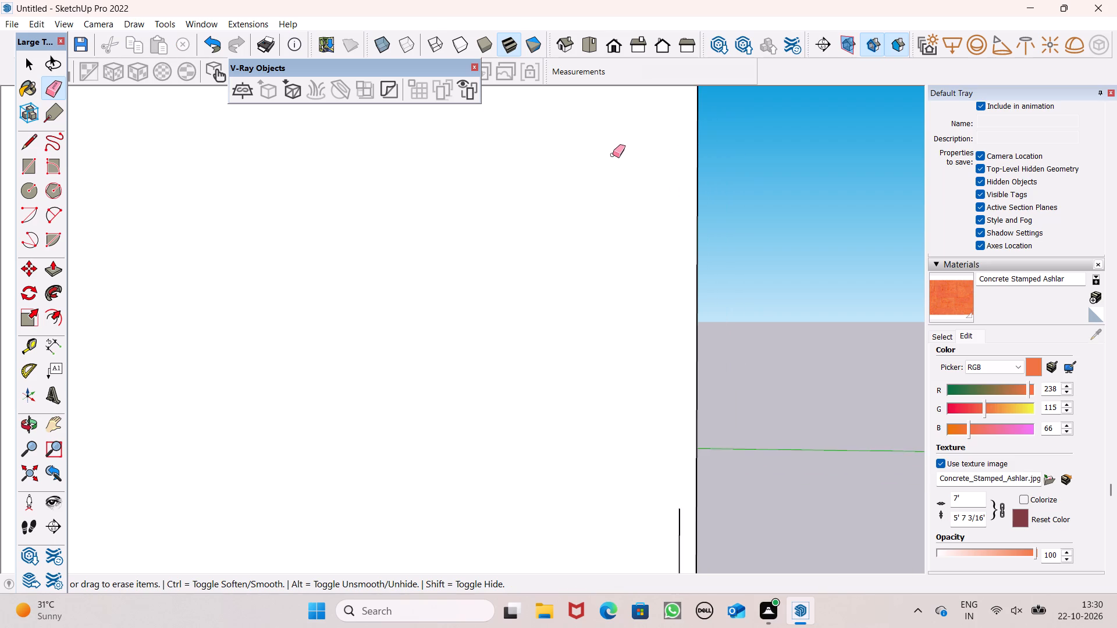
{"action": "scroll", "coordinate": [643, 179], "scroll_direction": "down", "scroll_amount": 5}
{"action": "scroll", "coordinate": [671, 335], "scroll_direction": "down", "scroll_amount": 2}
{"action": "scroll", "coordinate": [635, 427], "scroll_direction": "up", "scroll_amount": 4}
{"action": "left_click_drag", "start_coordinate": [633, 433], "coordinate": [635, 436]}
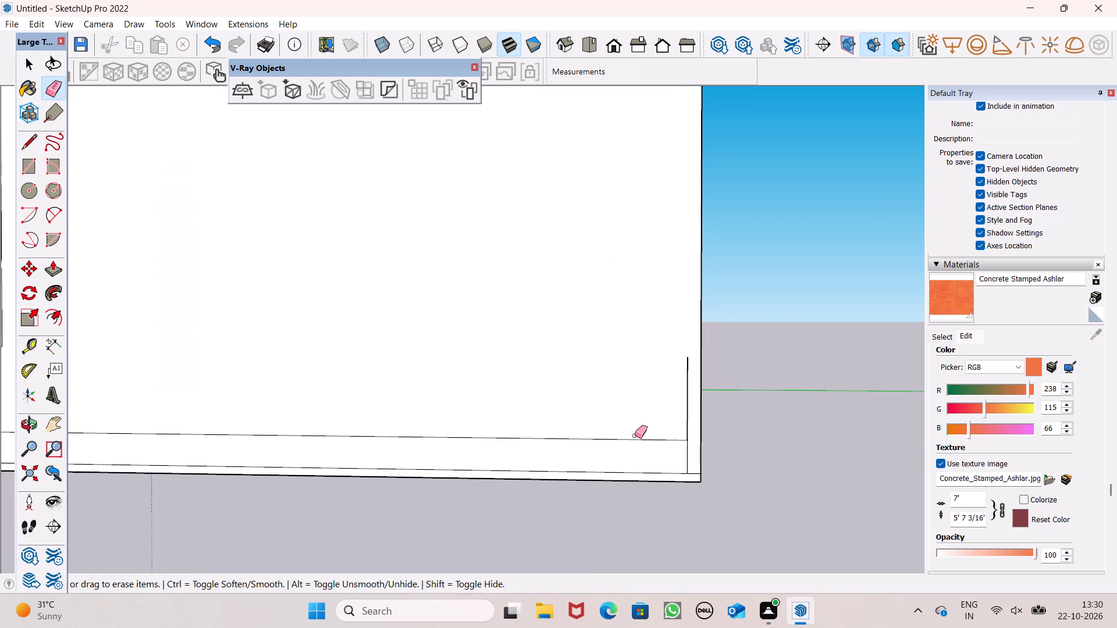
{"action": "left_click_drag", "start_coordinate": [635, 436], "coordinate": [649, 444]}
{"action": "left_click_drag", "start_coordinate": [691, 436], "coordinate": [678, 444]}
{"action": "scroll", "coordinate": [668, 365], "scroll_direction": "down", "scroll_amount": 4}
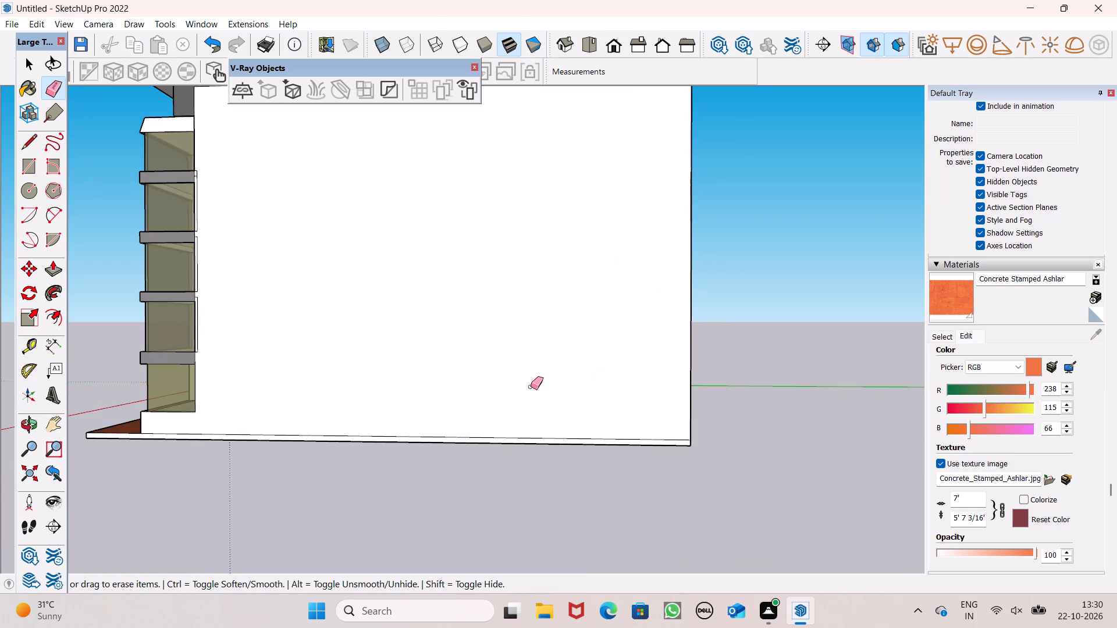
Erase the stacked rectangle outlines left along the corner of the blank side wall opposite the glazed bay.
{"action": "middle_click_drag", "start_coordinate": [527, 389], "coordinate": [717, 473]}
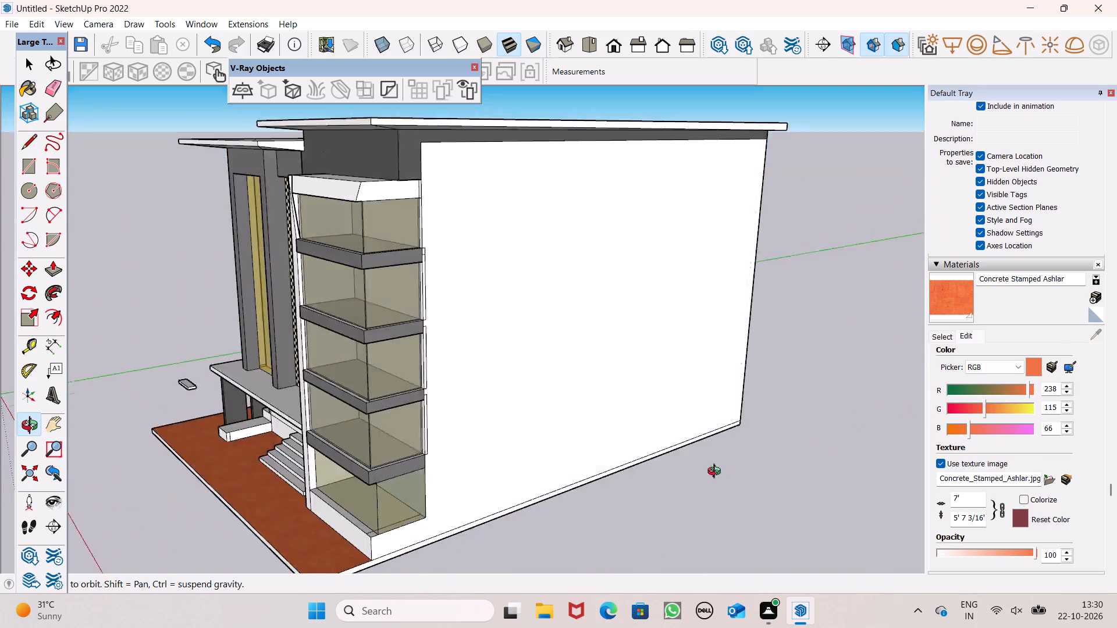
{"action": "middle_click_drag", "start_coordinate": [717, 473], "coordinate": [285, 530]}
{"action": "scroll", "coordinate": [581, 391], "scroll_direction": "down", "scroll_amount": 3}
{"action": "middle_click_drag", "start_coordinate": [629, 405], "coordinate": [528, 370]}
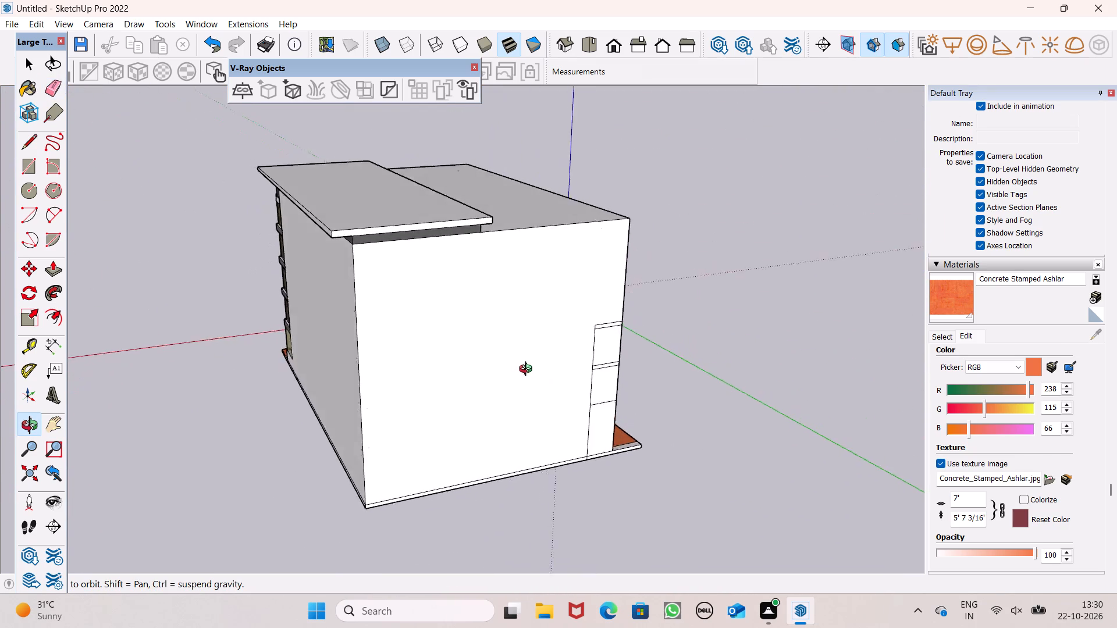
{"action": "middle_click_drag", "start_coordinate": [528, 370], "coordinate": [437, 310]}
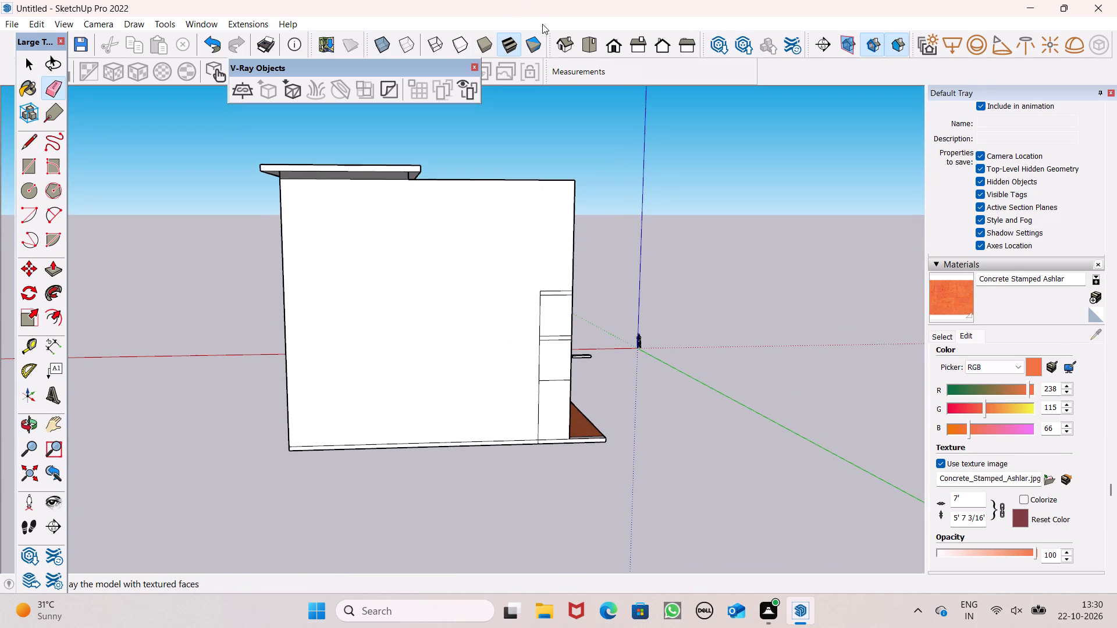
{"action": "scroll", "coordinate": [516, 15], "scroll_direction": "down", "scroll_amount": 2}
{"action": "scroll", "coordinate": [539, 100], "scroll_direction": "up", "scroll_amount": 4}
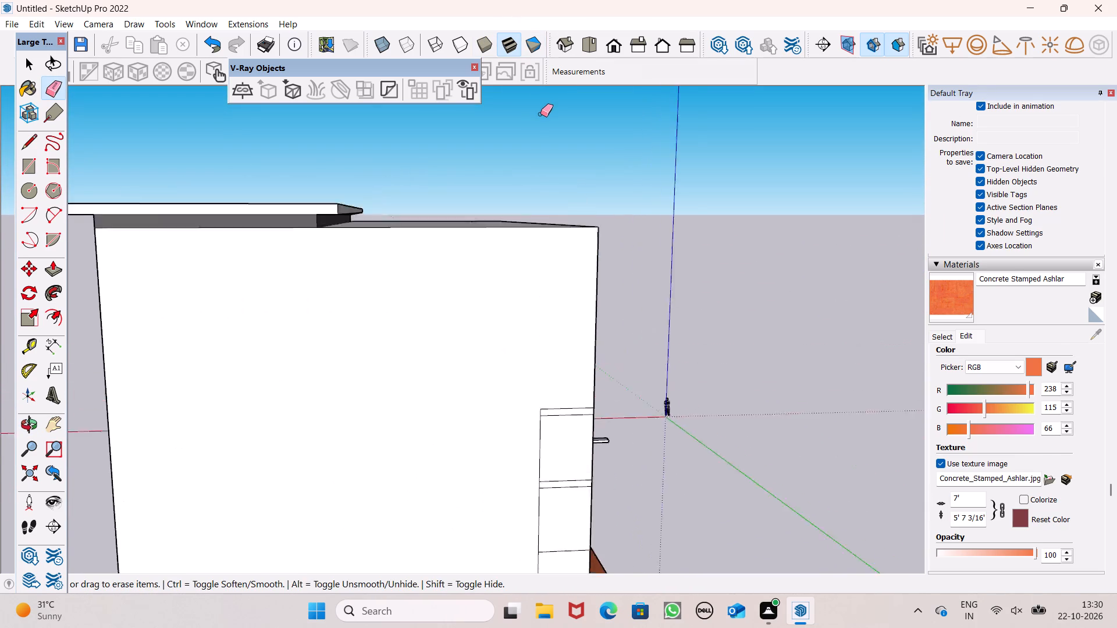
{"action": "scroll", "coordinate": [540, 114], "scroll_direction": "up", "scroll_amount": 2}
{"action": "scroll", "coordinate": [486, 17], "scroll_direction": "down", "scroll_amount": 5}
{"action": "scroll", "coordinate": [507, 206], "scroll_direction": "down", "scroll_amount": 10}
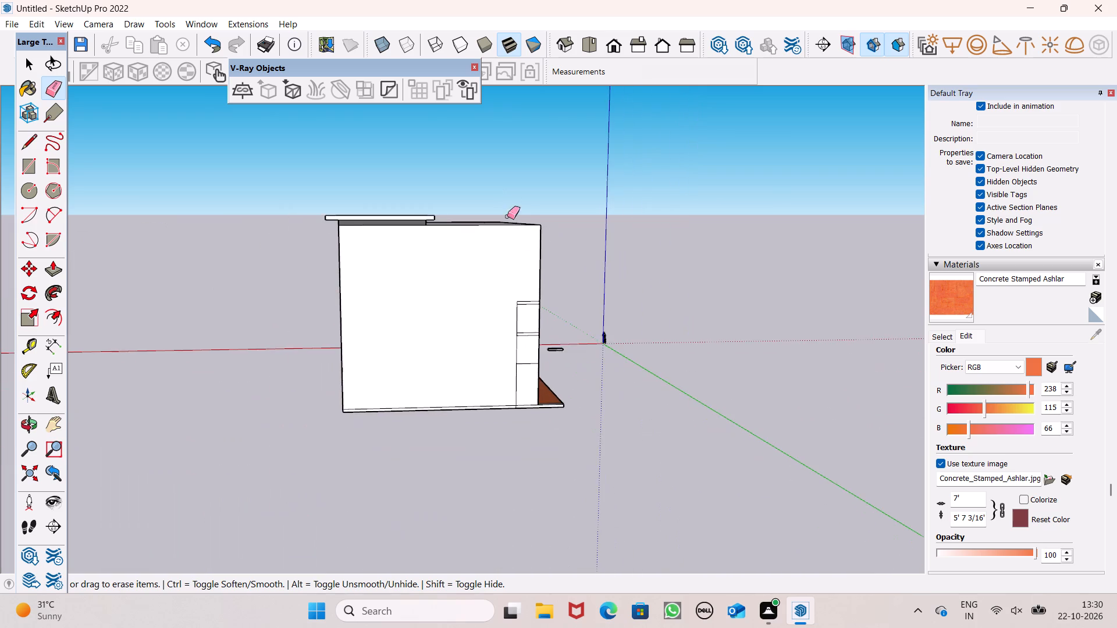
{"action": "middle_click_drag", "start_coordinate": [550, 324], "coordinate": [549, 258]}
{"action": "scroll", "coordinate": [457, 308], "scroll_direction": "up", "scroll_amount": 1}
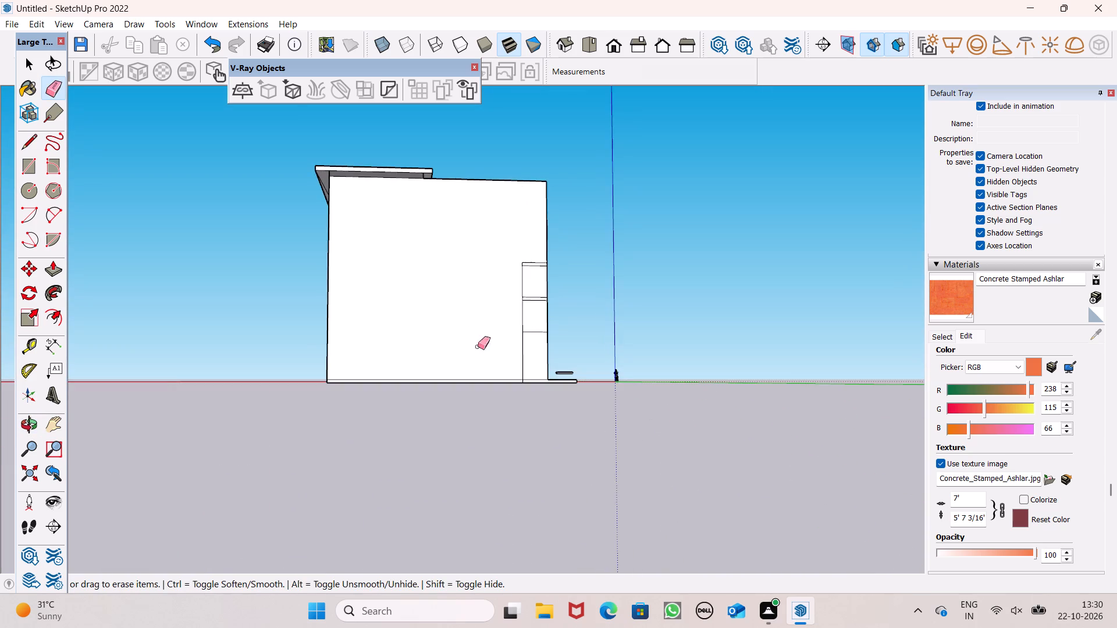
{"action": "scroll", "coordinate": [513, 355], "scroll_direction": "up", "scroll_amount": 6}
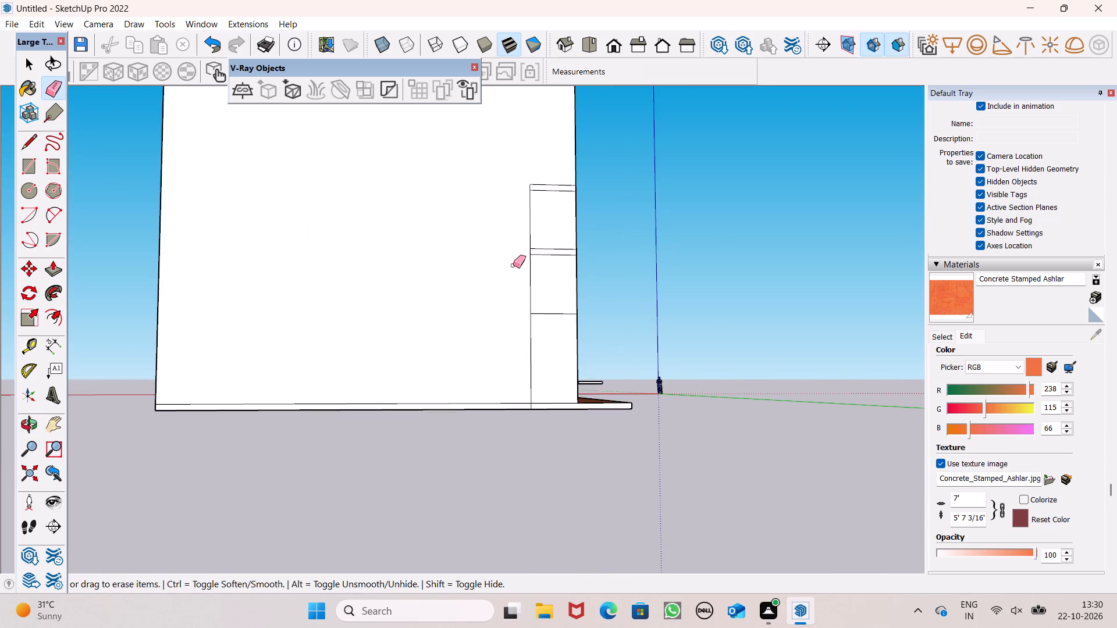
{"action": "left_click_drag", "start_coordinate": [553, 170], "coordinate": [532, 231]}
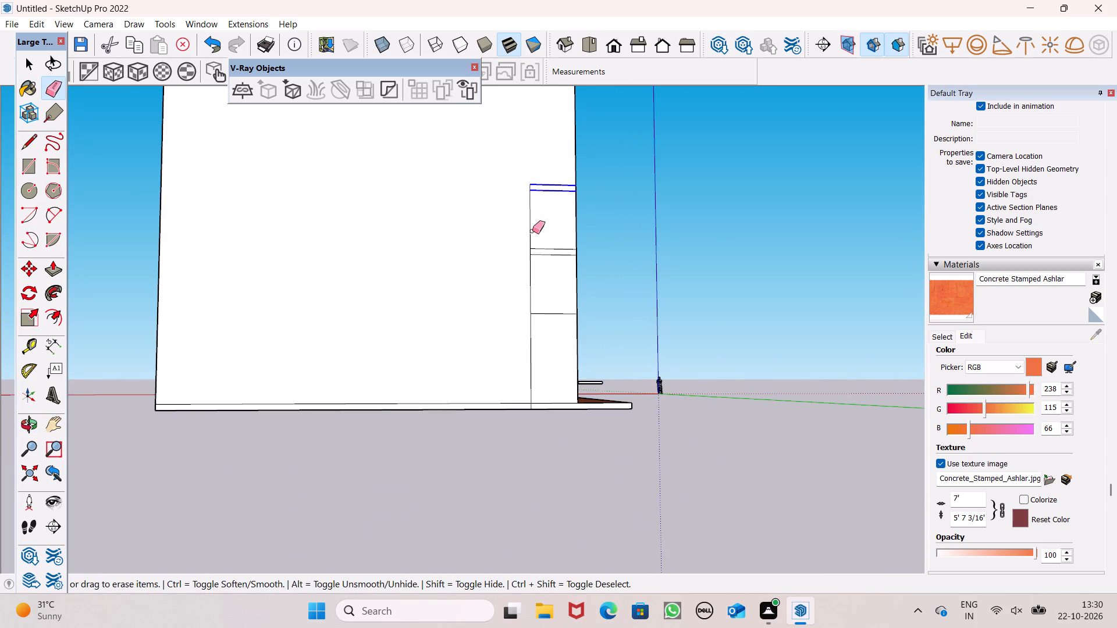
{"action": "left_click_drag", "start_coordinate": [532, 231], "coordinate": [538, 317]}
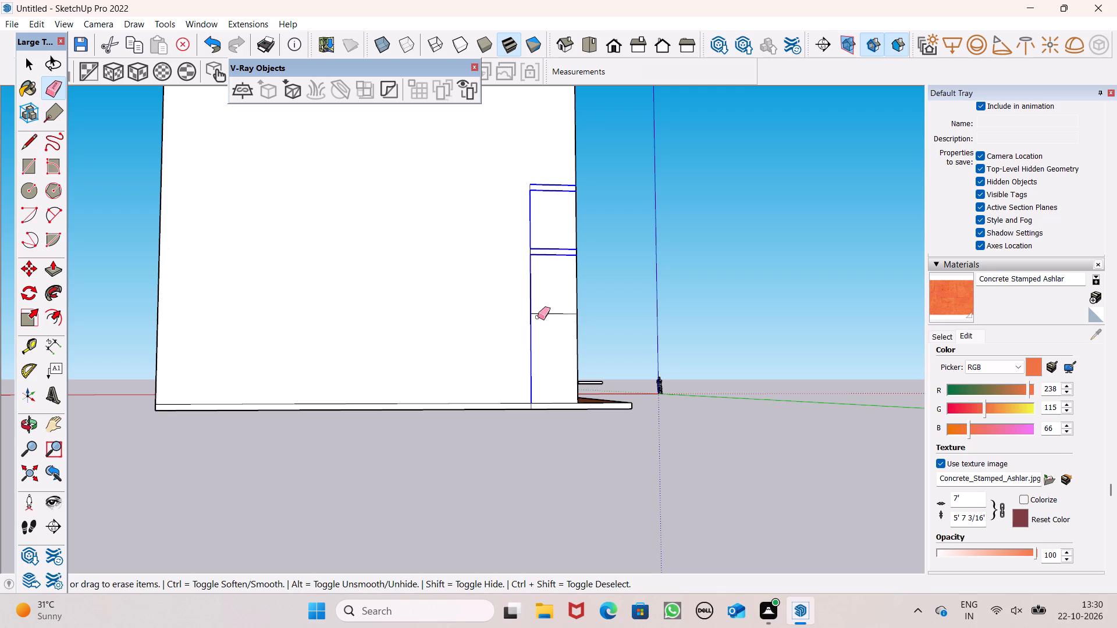
{"action": "left_click_drag", "start_coordinate": [538, 317], "coordinate": [537, 255]}
{"action": "left_click_drag", "start_coordinate": [532, 247], "coordinate": [527, 253]}
{"action": "left_click_drag", "start_coordinate": [524, 242], "coordinate": [531, 246]}
{"action": "left_click_drag", "start_coordinate": [535, 189], "coordinate": [527, 187]}
Erase the horizontal line between that blank side wall and the base slab edge.
{"action": "scroll", "coordinate": [522, 237], "scroll_direction": "down", "scroll_amount": 2}
{"action": "middle_click_drag", "start_coordinate": [539, 322], "coordinate": [556, 413]}
{"action": "scroll", "coordinate": [568, 475], "scroll_direction": "up", "scroll_amount": 14}
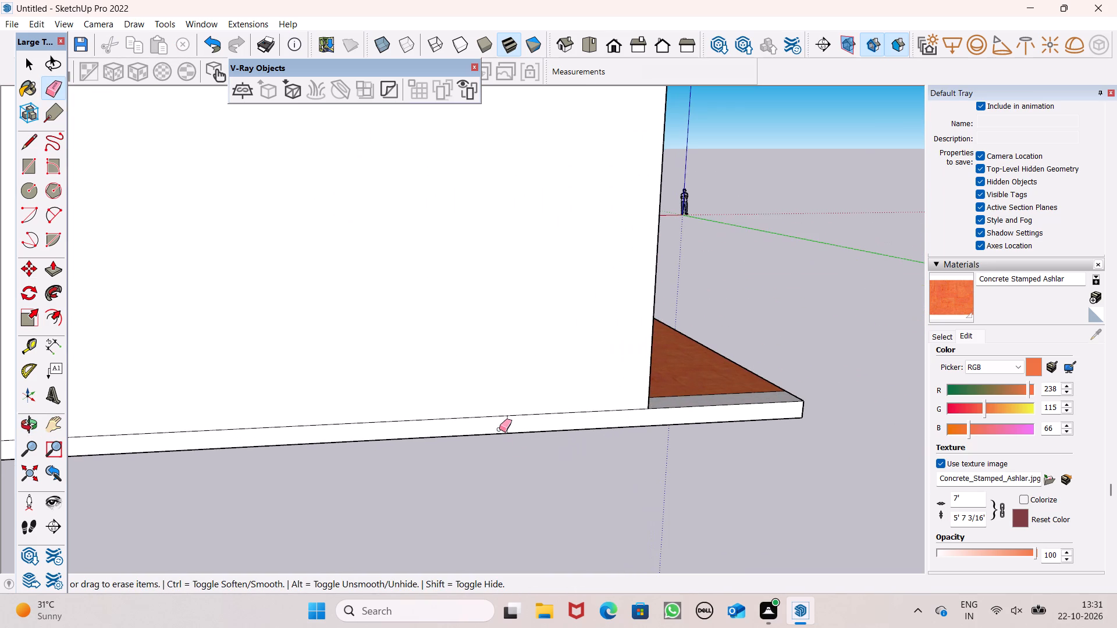
{"action": "left_click_drag", "start_coordinate": [503, 427], "coordinate": [511, 428]}
Erase the edge separating the unpaved end strip from the stamped ashlar paving at the balcony-side corner of the base slab.
{"action": "scroll", "coordinate": [517, 347], "scroll_direction": "down", "scroll_amount": 4}
{"action": "middle_click_drag", "start_coordinate": [543, 372], "coordinate": [264, 387]}
{"action": "scroll", "coordinate": [262, 387], "scroll_direction": "up", "scroll_amount": 1}
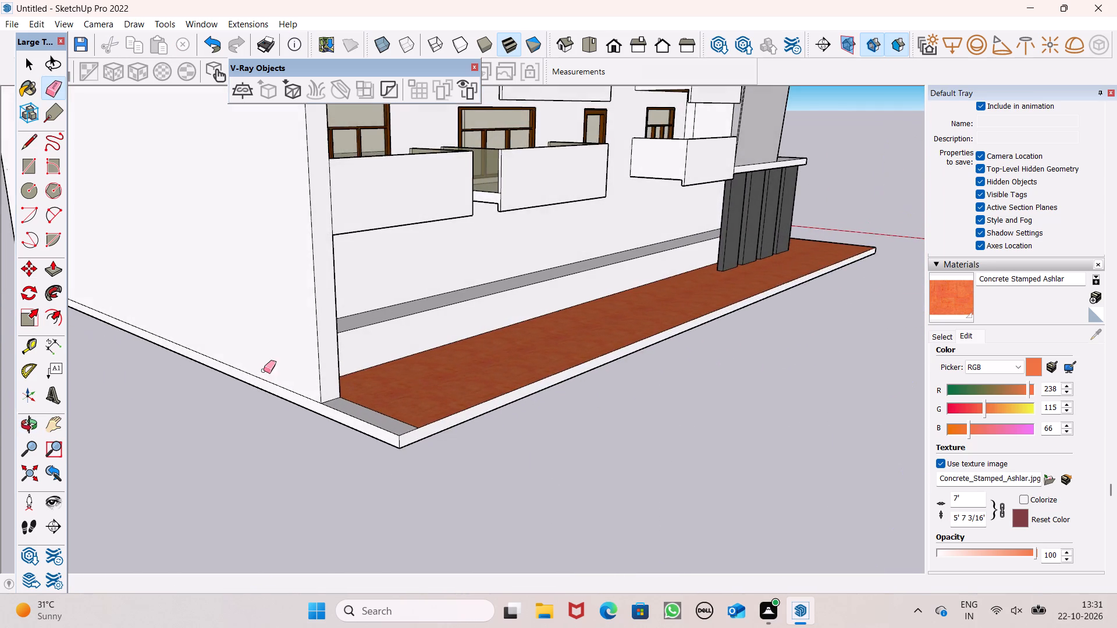
{"action": "scroll", "coordinate": [281, 363], "scroll_direction": "down", "scroll_amount": 4}
{"action": "middle_click_drag", "start_coordinate": [443, 396], "coordinate": [256, 433]}
{"action": "scroll", "coordinate": [237, 406], "scroll_direction": "down", "scroll_amount": 2}
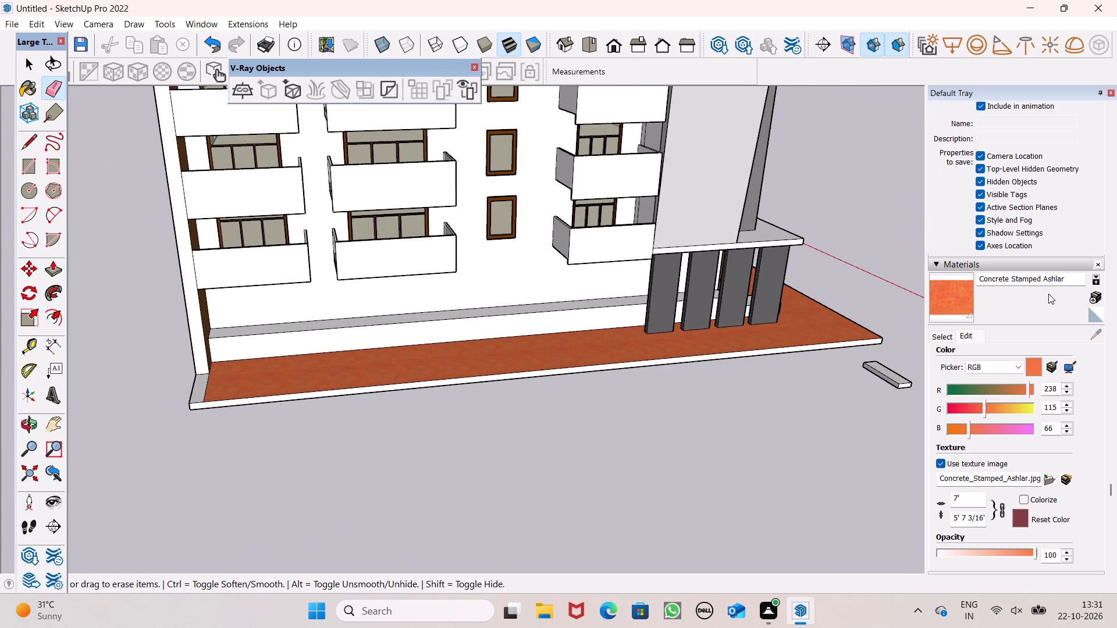
{"action": "left_click", "coordinate": [954, 306]}
{"action": "middle_click_drag", "start_coordinate": [451, 406], "coordinate": [642, 434]}
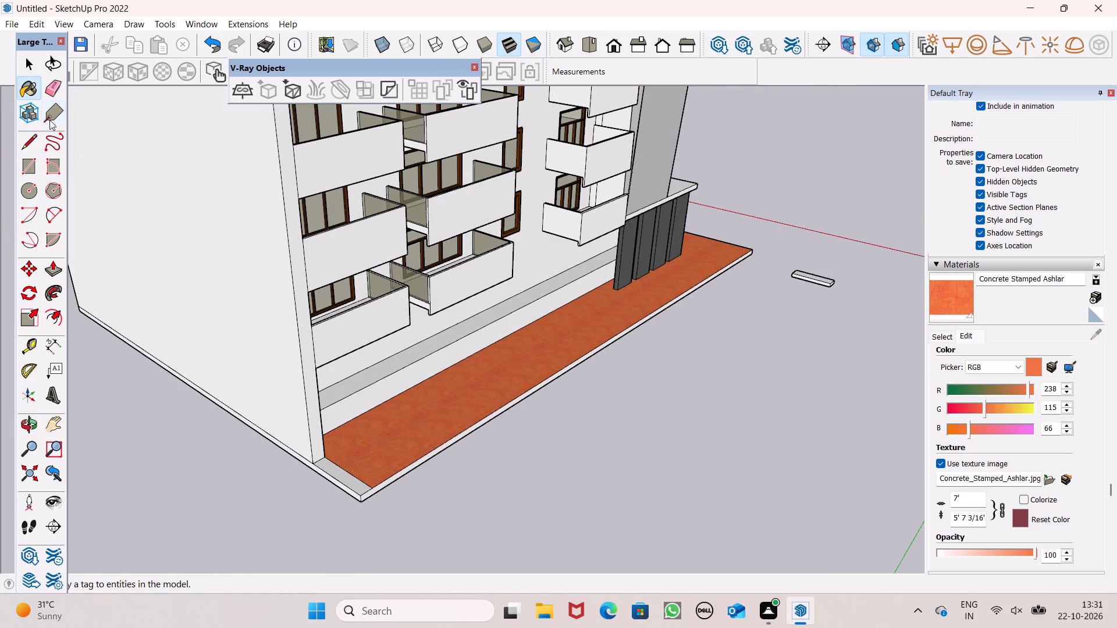
{"action": "left_click_drag", "start_coordinate": [47, 87], "coordinate": [54, 93]}
{"action": "scroll", "coordinate": [300, 461], "scroll_direction": "up", "scroll_amount": 4}
{"action": "left_click_drag", "start_coordinate": [375, 477], "coordinate": [367, 490]}
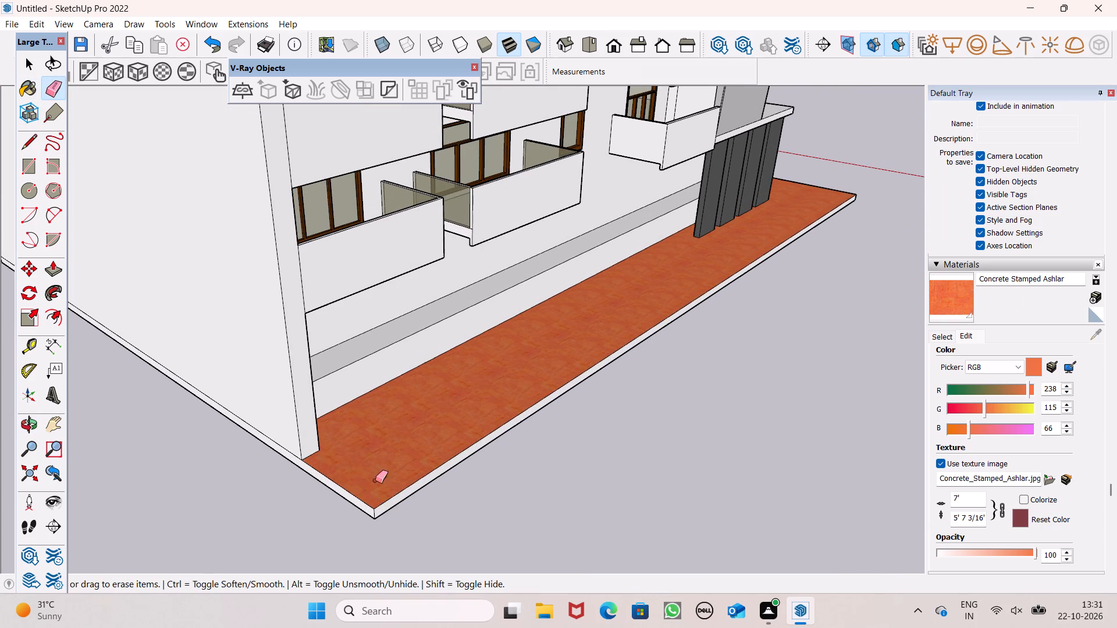
Erase the horizontal line across the white wall beside the entrance steps under the overhang.
{"action": "scroll", "coordinate": [523, 424], "scroll_direction": "down", "scroll_amount": 4}
{"action": "middle_click_drag", "start_coordinate": [603, 436], "coordinate": [397, 450]}
{"action": "scroll", "coordinate": [667, 329], "scroll_direction": "down", "scroll_amount": 5}
{"action": "scroll", "coordinate": [813, 370], "scroll_direction": "up", "scroll_amount": 1}
{"action": "middle_click_drag", "start_coordinate": [814, 371], "coordinate": [486, 339]}
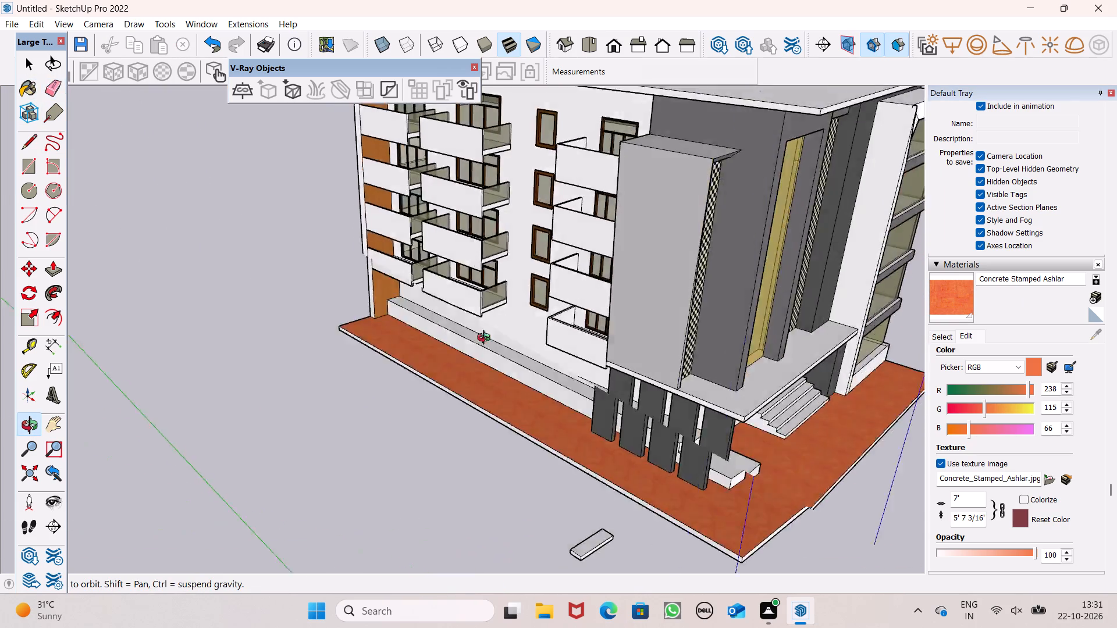
{"action": "middle_click_drag", "start_coordinate": [486, 339], "coordinate": [286, 294]}
{"action": "scroll", "coordinate": [448, 294], "scroll_direction": "down", "scroll_amount": 2}
{"action": "middle_click_drag", "start_coordinate": [656, 358], "coordinate": [629, 320]}
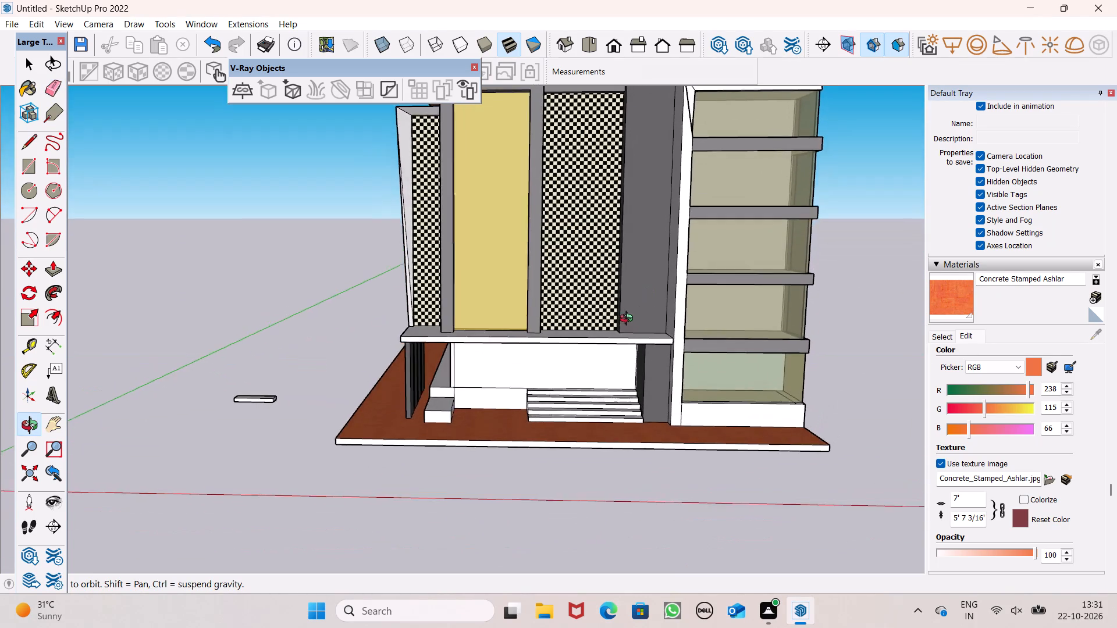
{"action": "middle_click_drag", "start_coordinate": [629, 320], "coordinate": [626, 321]}
{"action": "scroll", "coordinate": [504, 424], "scroll_direction": "up", "scroll_amount": 3}
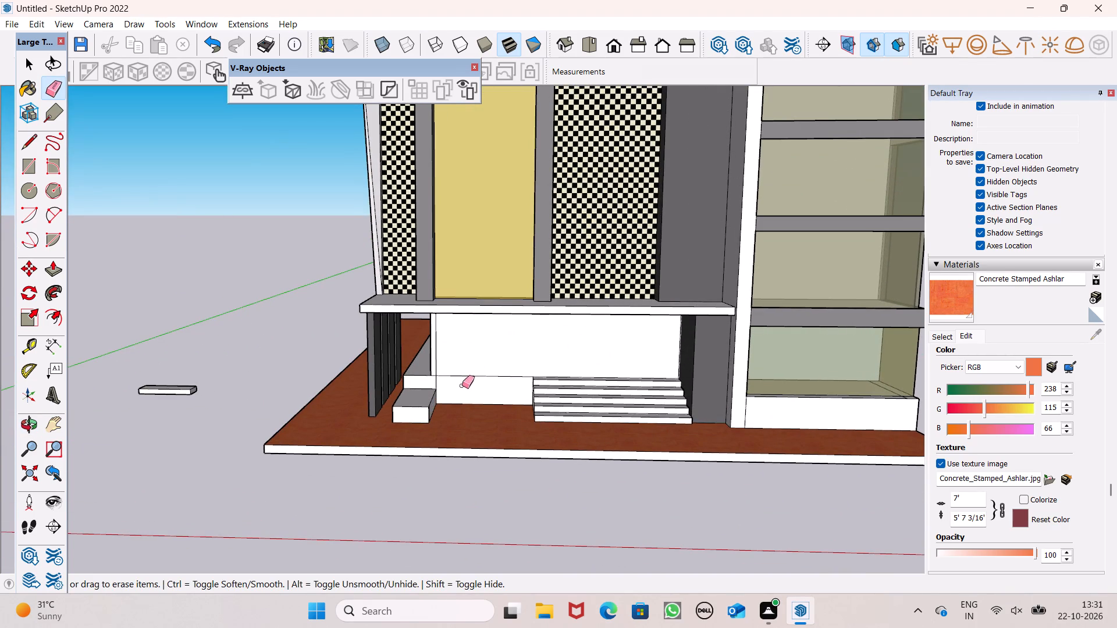
{"action": "left_click_drag", "start_coordinate": [478, 373], "coordinate": [476, 379]}
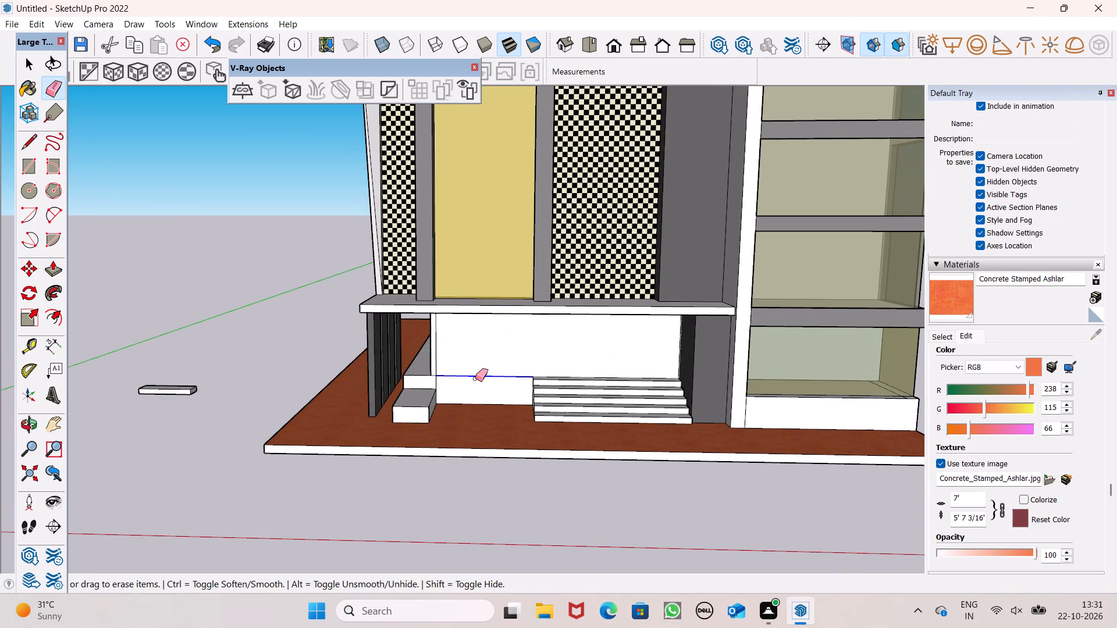
{"action": "scroll", "coordinate": [570, 362], "scroll_direction": "down", "scroll_amount": 2}
{"action": "middle_click_drag", "start_coordinate": [569, 377], "coordinate": [590, 372]}
{"action": "key", "text": "space"}
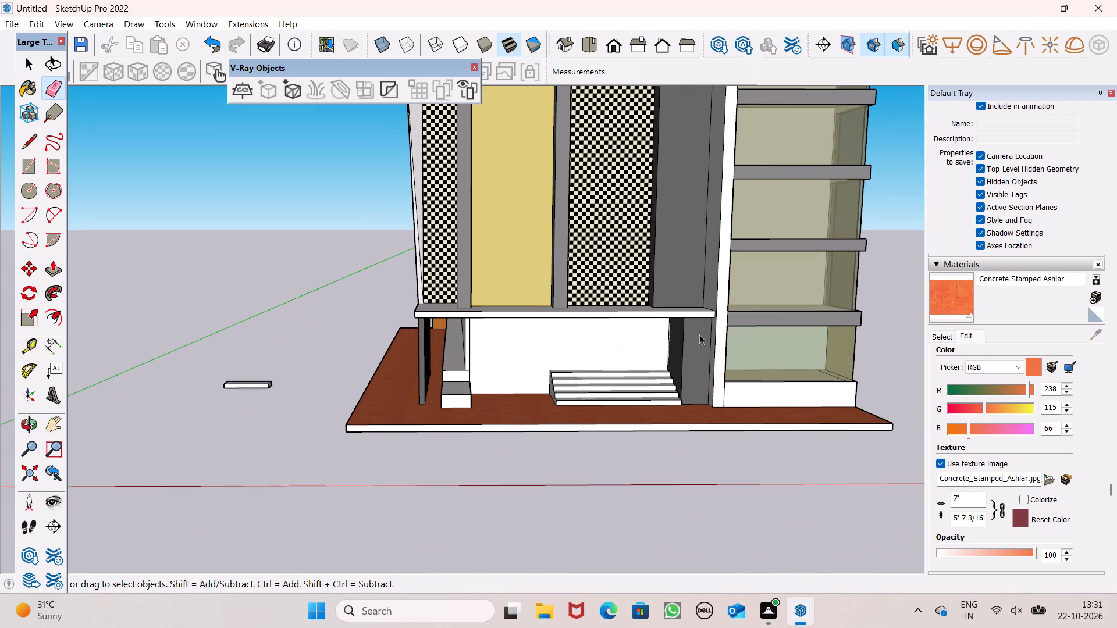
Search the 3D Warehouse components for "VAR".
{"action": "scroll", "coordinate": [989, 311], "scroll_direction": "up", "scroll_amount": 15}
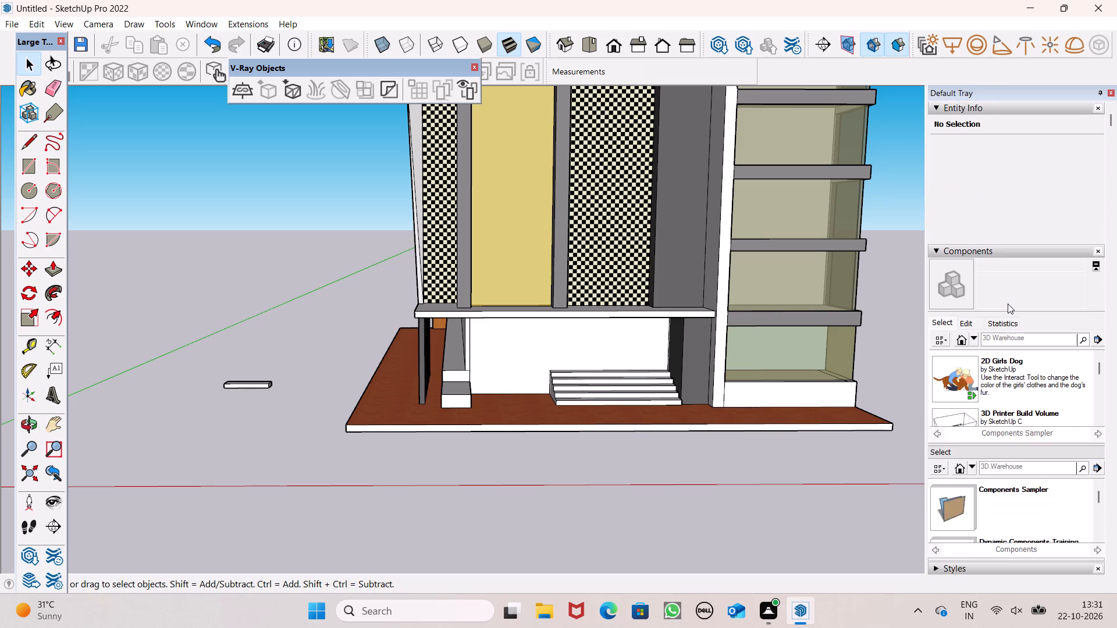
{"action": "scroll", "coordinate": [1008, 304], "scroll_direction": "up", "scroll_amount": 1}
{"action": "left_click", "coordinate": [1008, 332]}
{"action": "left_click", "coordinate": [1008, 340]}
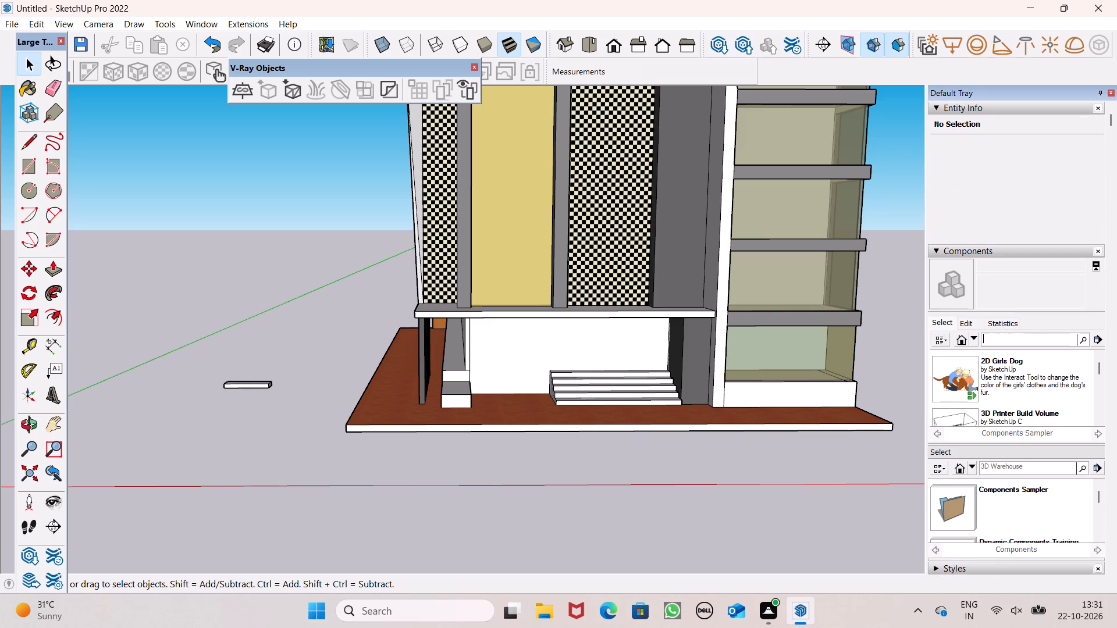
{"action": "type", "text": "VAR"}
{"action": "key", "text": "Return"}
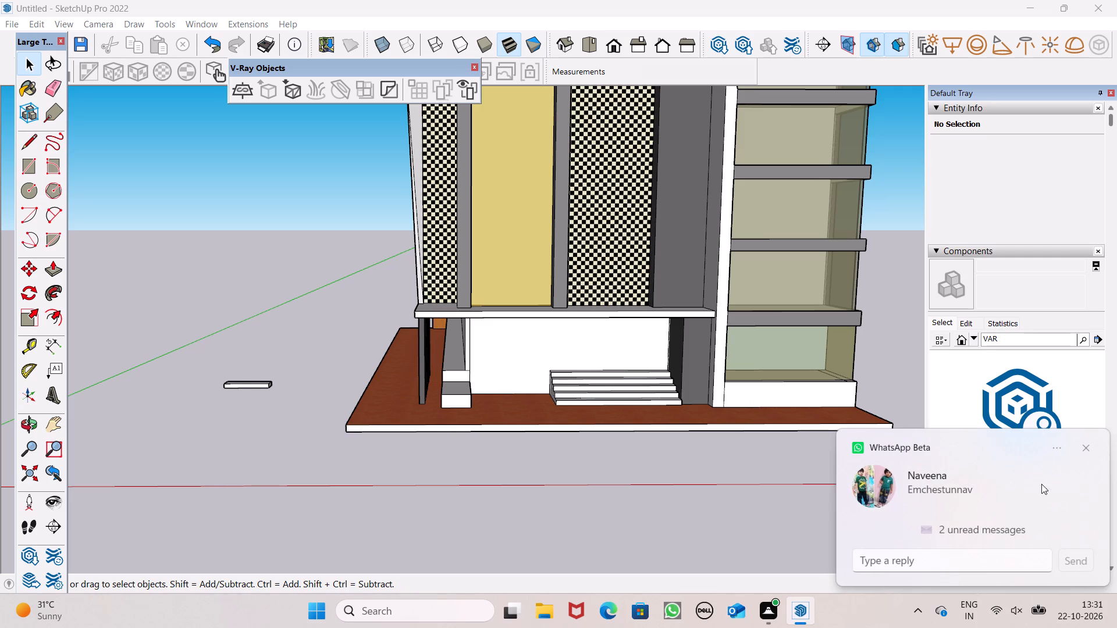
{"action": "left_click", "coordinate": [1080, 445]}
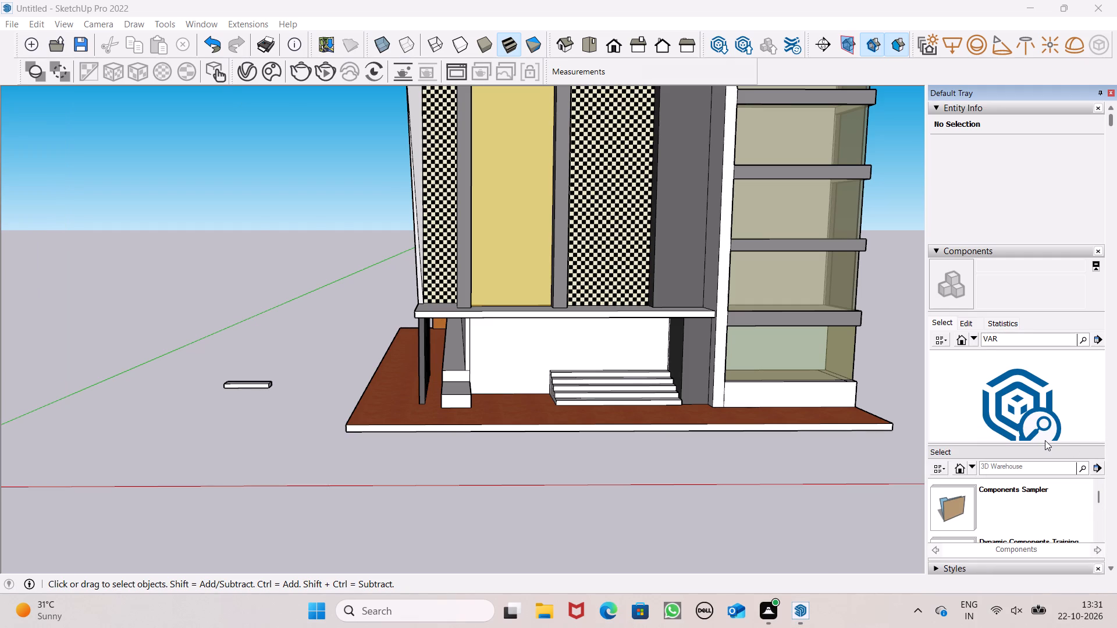
Search the 3D Warehouse components for "CAR".
{"action": "left_click", "coordinate": [1033, 335]}
{"action": "key", "text": "BackSpace"}
{"action": "key", "text": "BackSpace"}
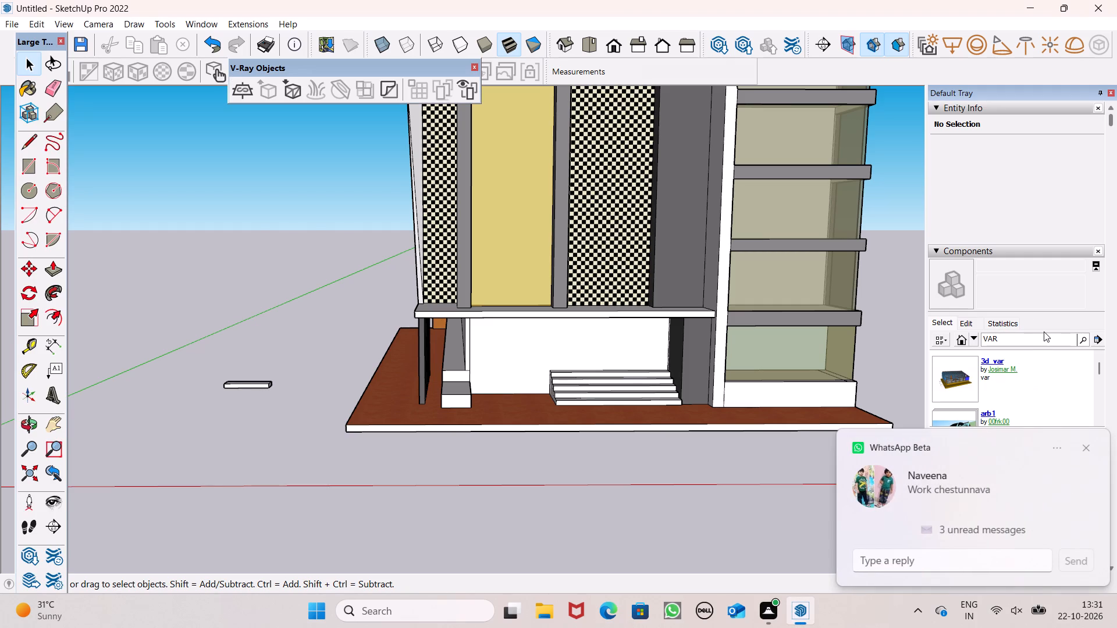
{"action": "key", "text": "BackSpace"}
{"action": "left_click", "coordinate": [1045, 338]}
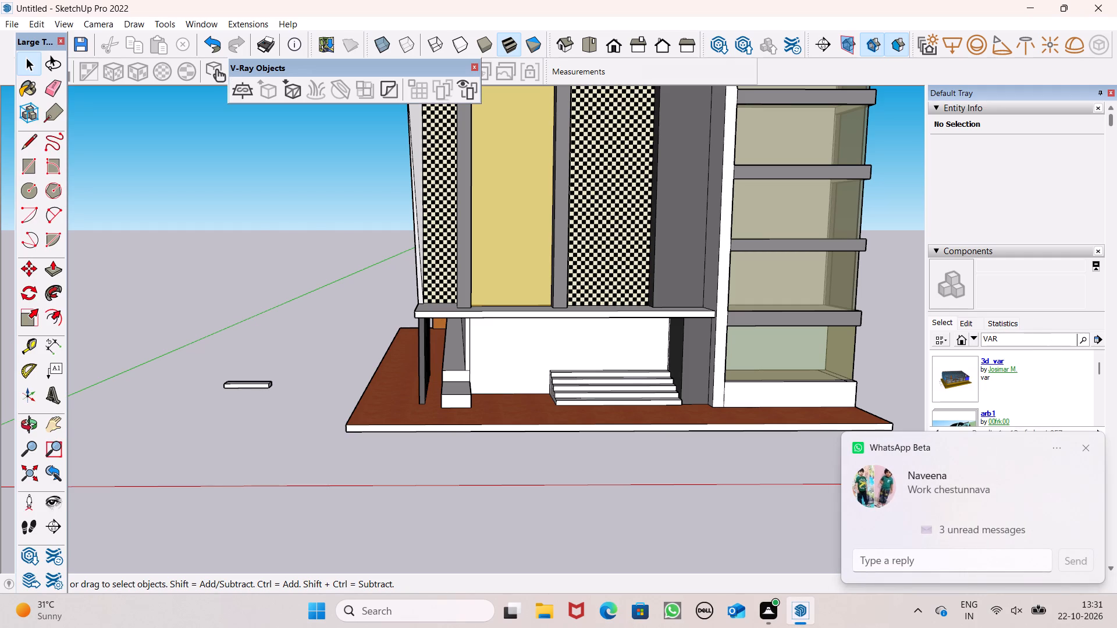
{"action": "key", "text": "BackSpace"}
{"action": "key", "text": "BackSpace"}
{"action": "key", "text": "BackSpace"}
{"action": "key", "text": "BackSpace"}
{"action": "type", "text": "CAR"}
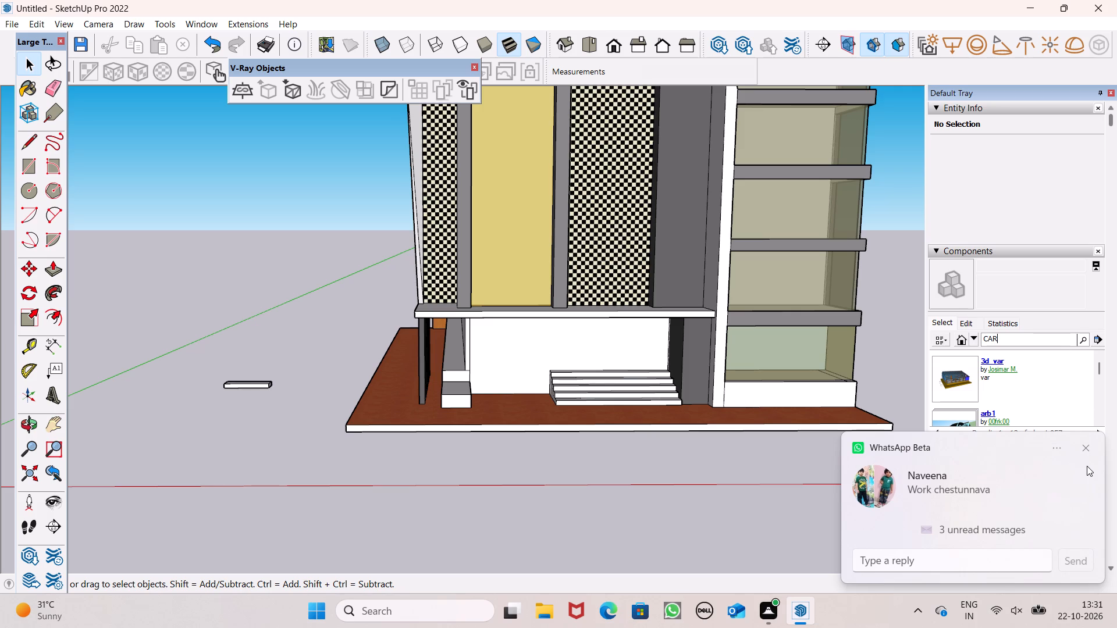
{"action": "left_click", "coordinate": [1087, 457]}
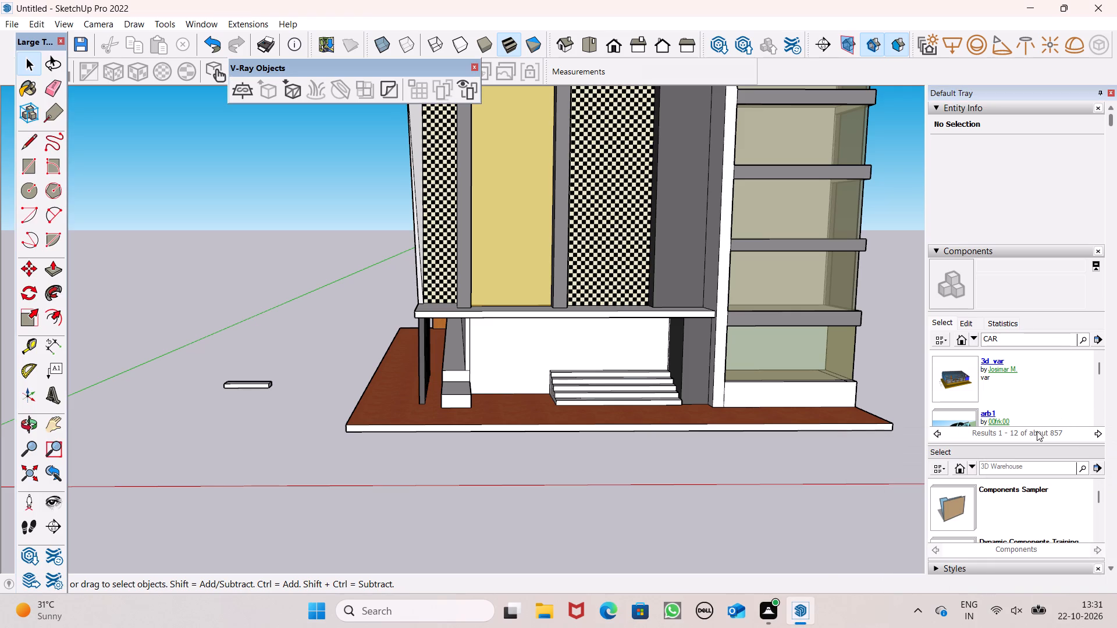
{"action": "left_click", "coordinate": [1086, 339]}
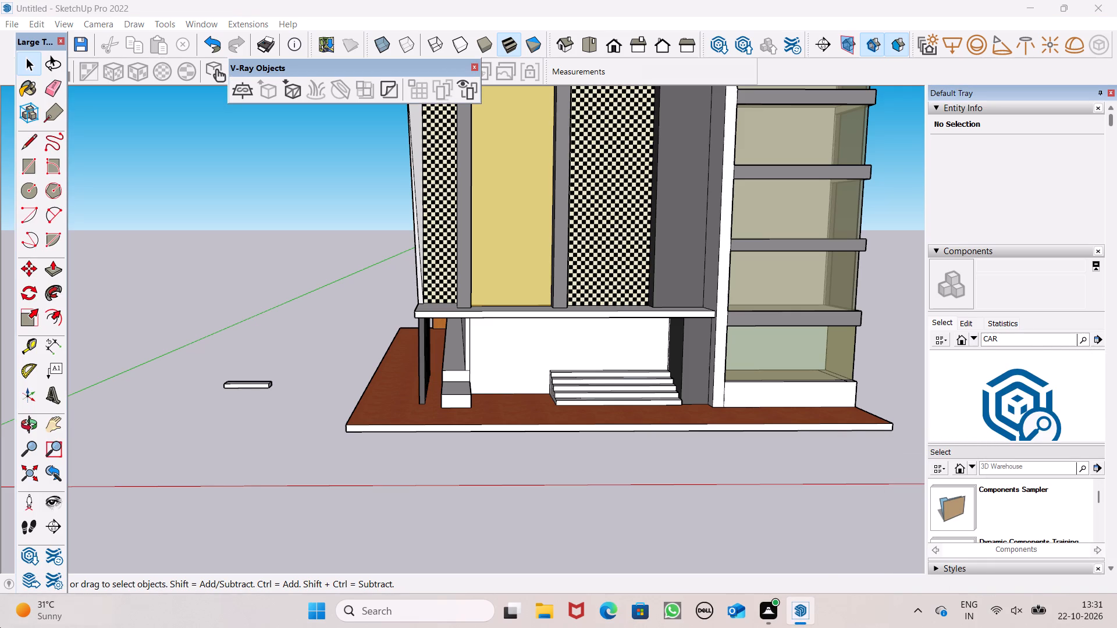
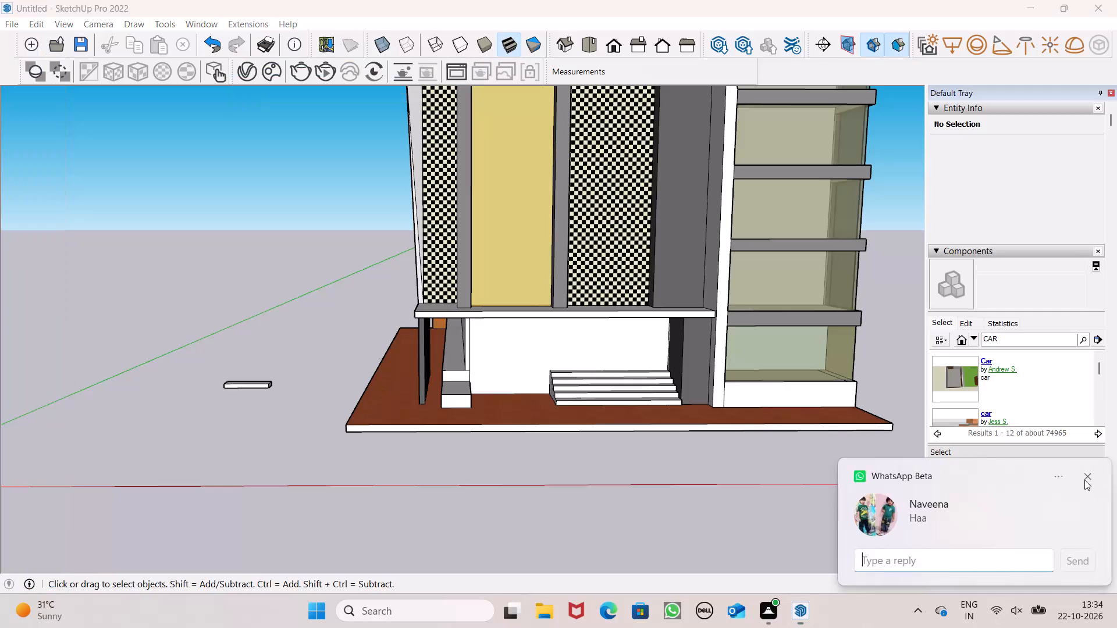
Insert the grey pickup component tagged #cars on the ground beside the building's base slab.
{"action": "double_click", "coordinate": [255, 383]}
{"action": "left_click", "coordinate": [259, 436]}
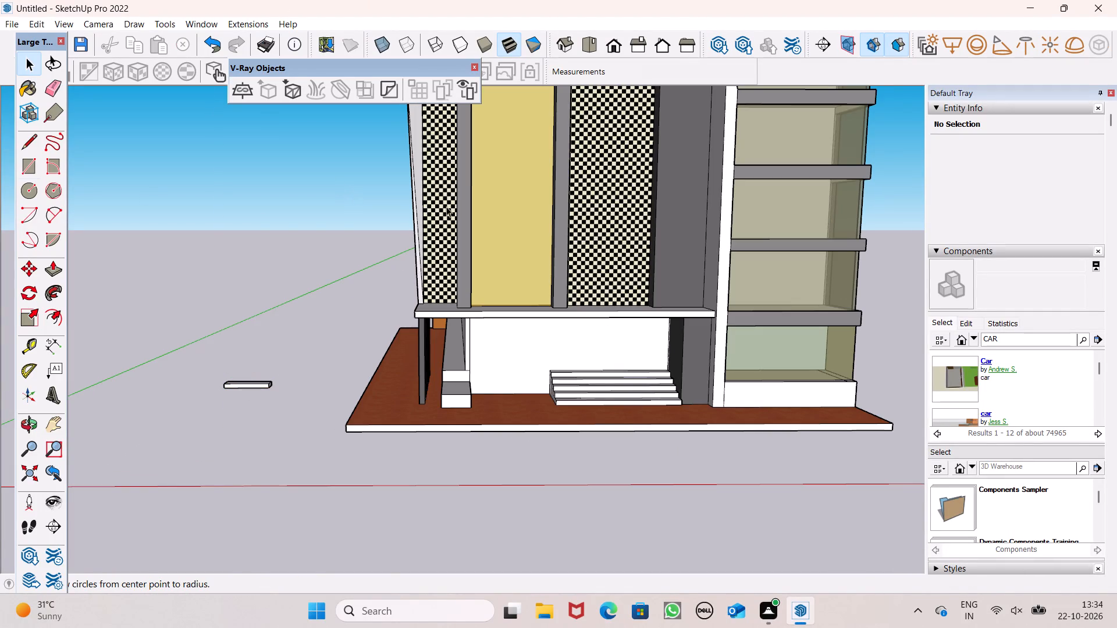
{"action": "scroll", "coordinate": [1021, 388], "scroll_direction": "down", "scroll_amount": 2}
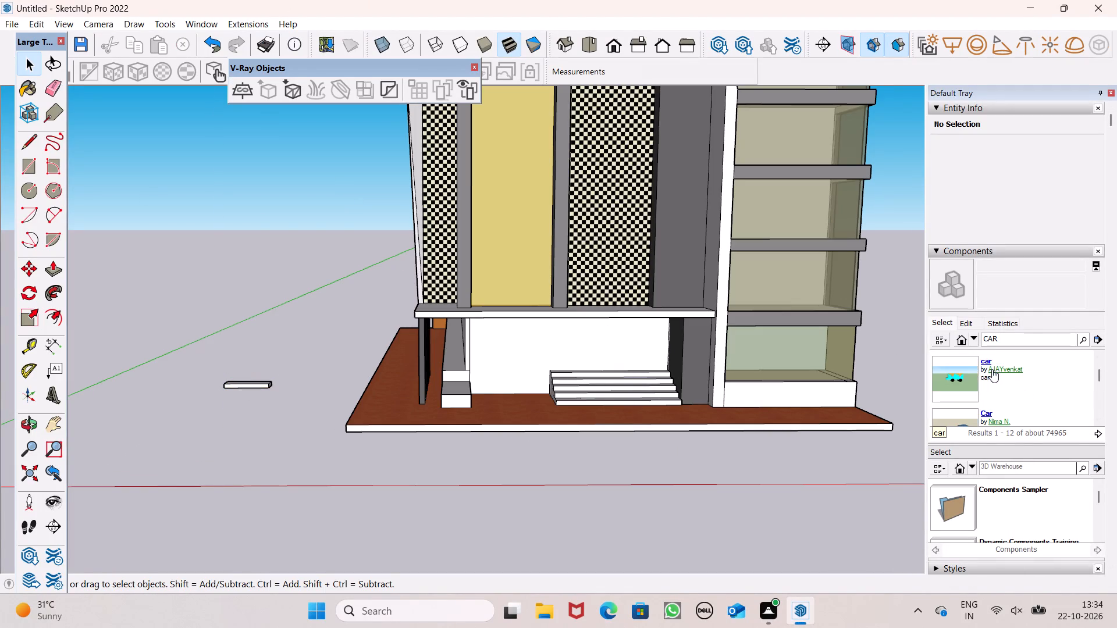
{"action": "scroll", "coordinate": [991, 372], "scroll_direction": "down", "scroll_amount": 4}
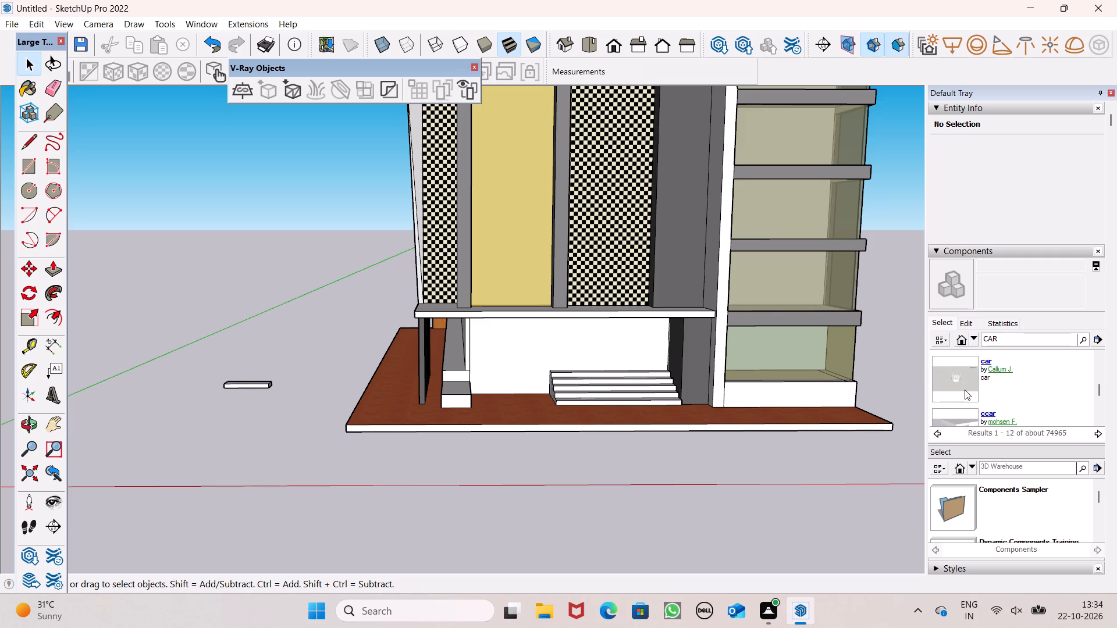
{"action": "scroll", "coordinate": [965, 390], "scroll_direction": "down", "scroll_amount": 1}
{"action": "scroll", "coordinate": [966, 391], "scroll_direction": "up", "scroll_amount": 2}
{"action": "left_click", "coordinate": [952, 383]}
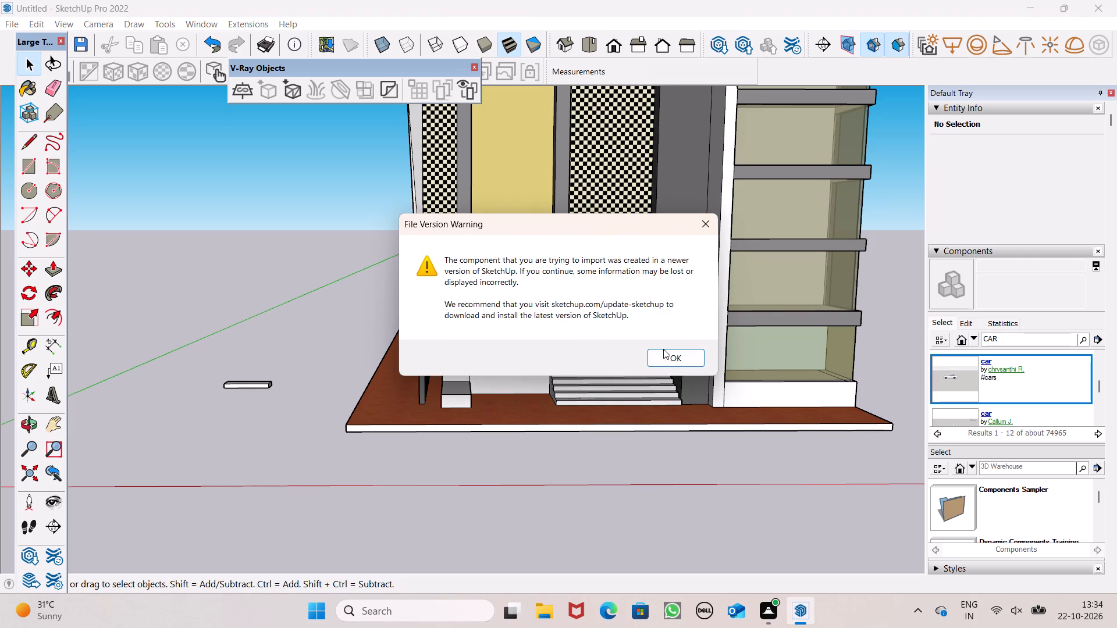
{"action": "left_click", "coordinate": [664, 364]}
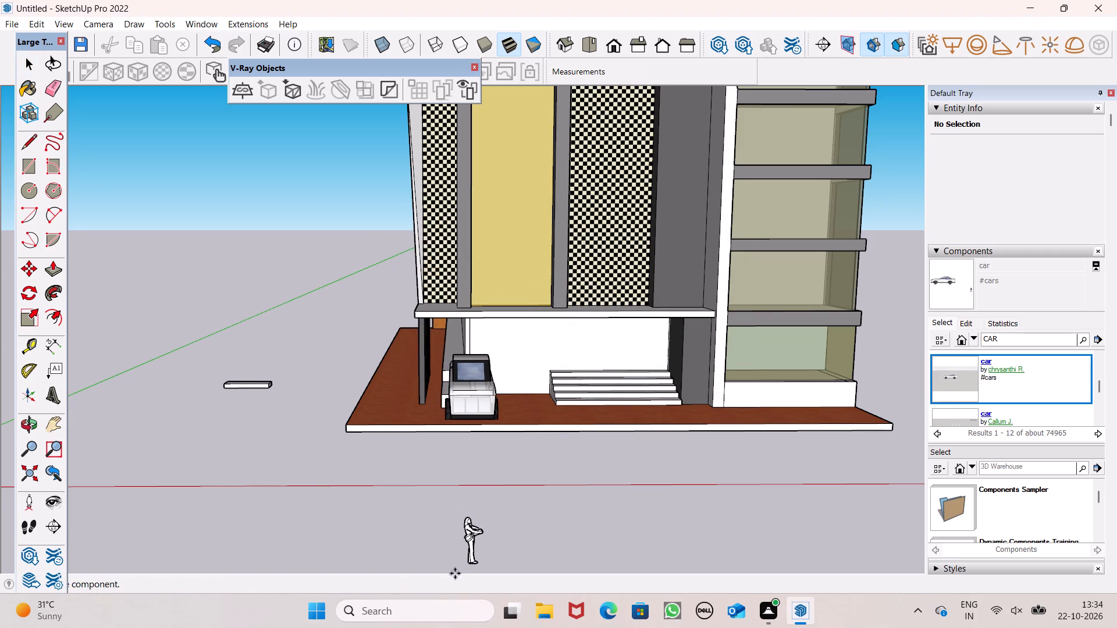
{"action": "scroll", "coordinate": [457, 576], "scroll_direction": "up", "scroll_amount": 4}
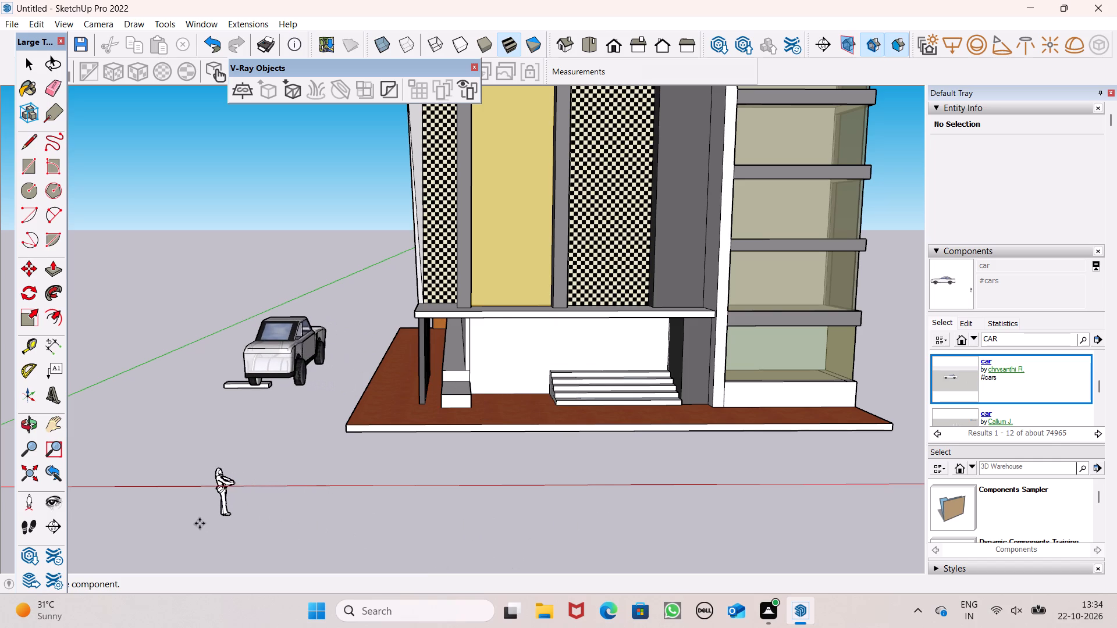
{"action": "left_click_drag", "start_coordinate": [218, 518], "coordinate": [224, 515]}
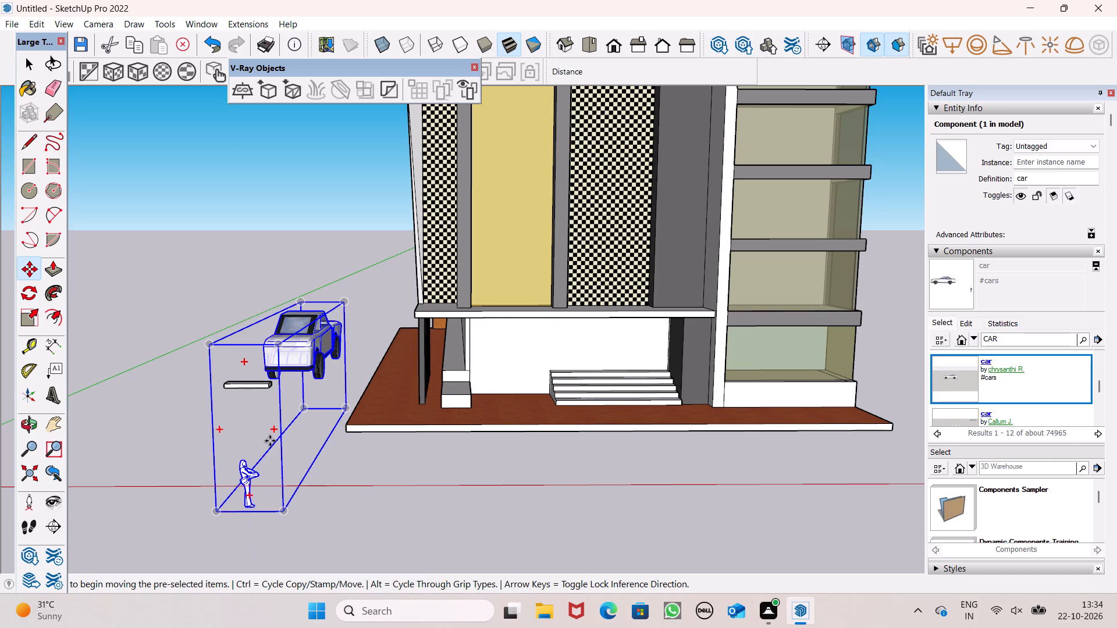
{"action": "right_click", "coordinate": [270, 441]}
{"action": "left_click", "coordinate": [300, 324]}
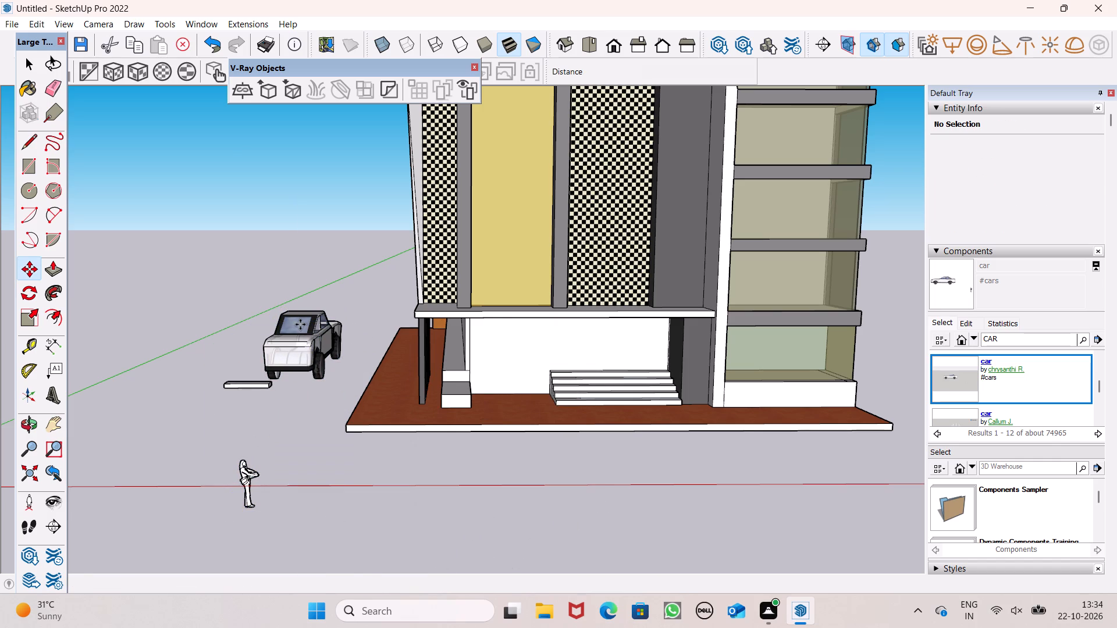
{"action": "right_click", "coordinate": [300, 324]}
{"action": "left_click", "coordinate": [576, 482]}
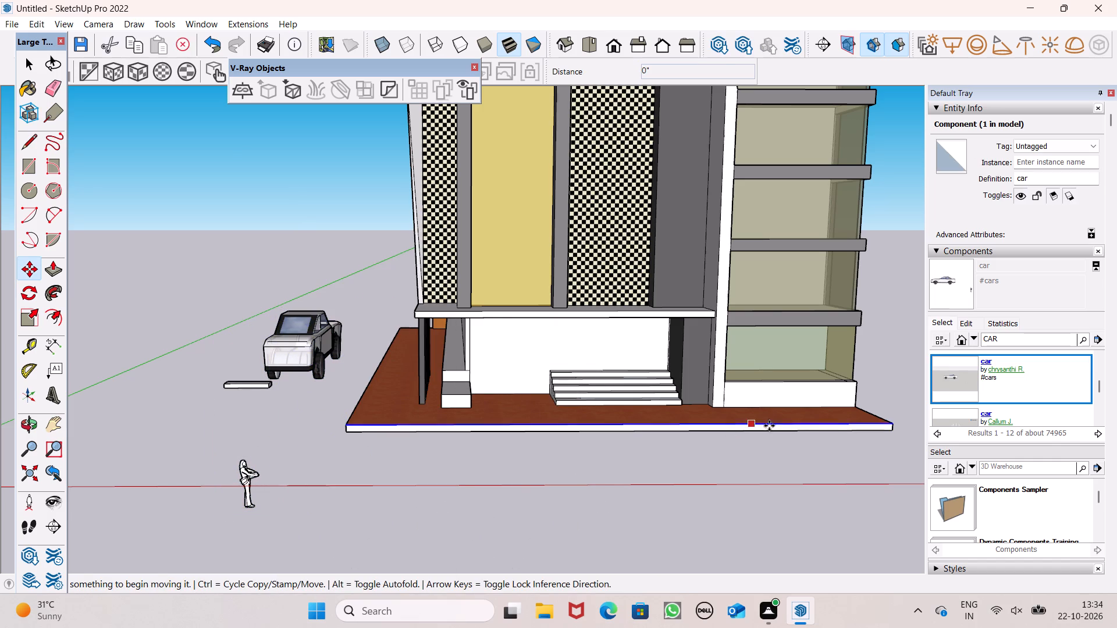
Insert the "custom el camino" car component on the open ground in front of the building.
{"action": "scroll", "coordinate": [966, 376], "scroll_direction": "down", "scroll_amount": 2}
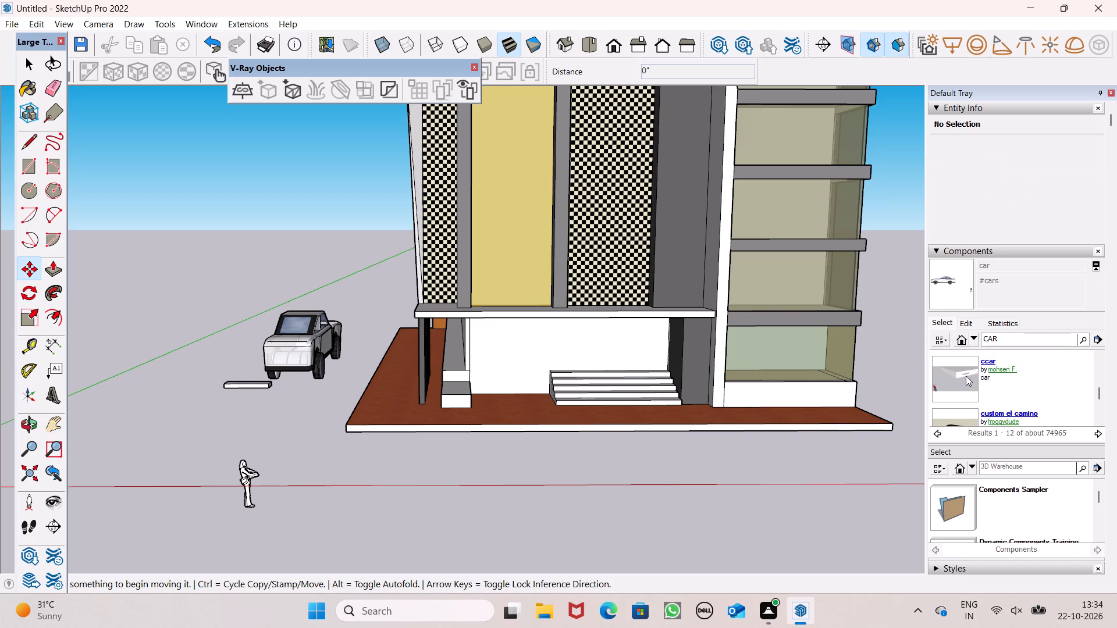
{"action": "scroll", "coordinate": [966, 376], "scroll_direction": "down", "scroll_amount": 1}
{"action": "left_click", "coordinate": [955, 373]}
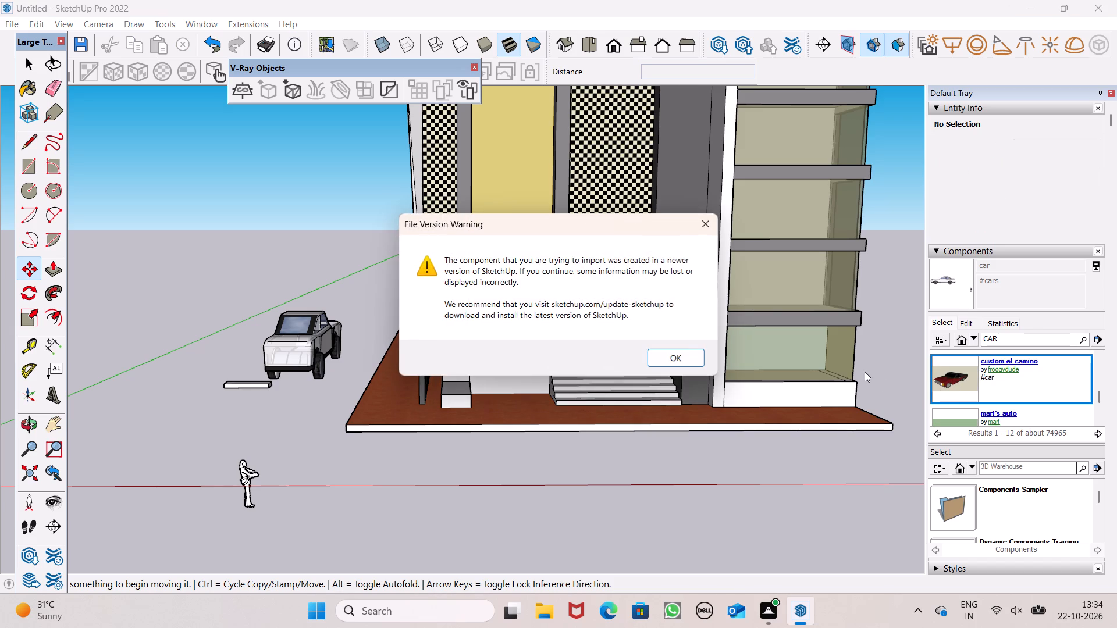
{"action": "left_click", "coordinate": [678, 361]}
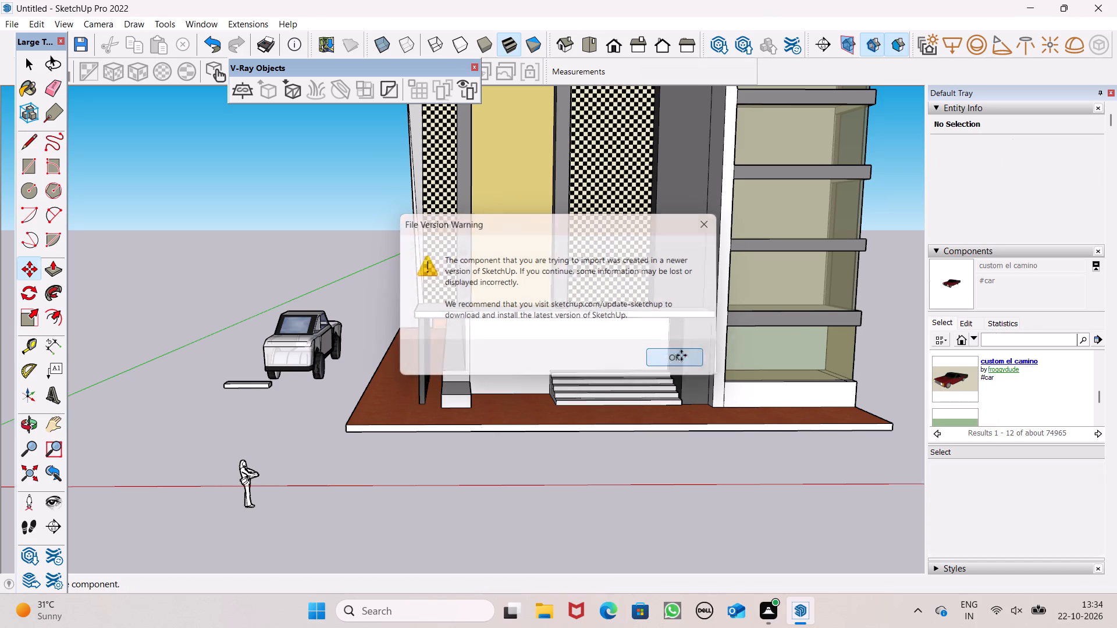
{"action": "left_click", "coordinate": [439, 488]}
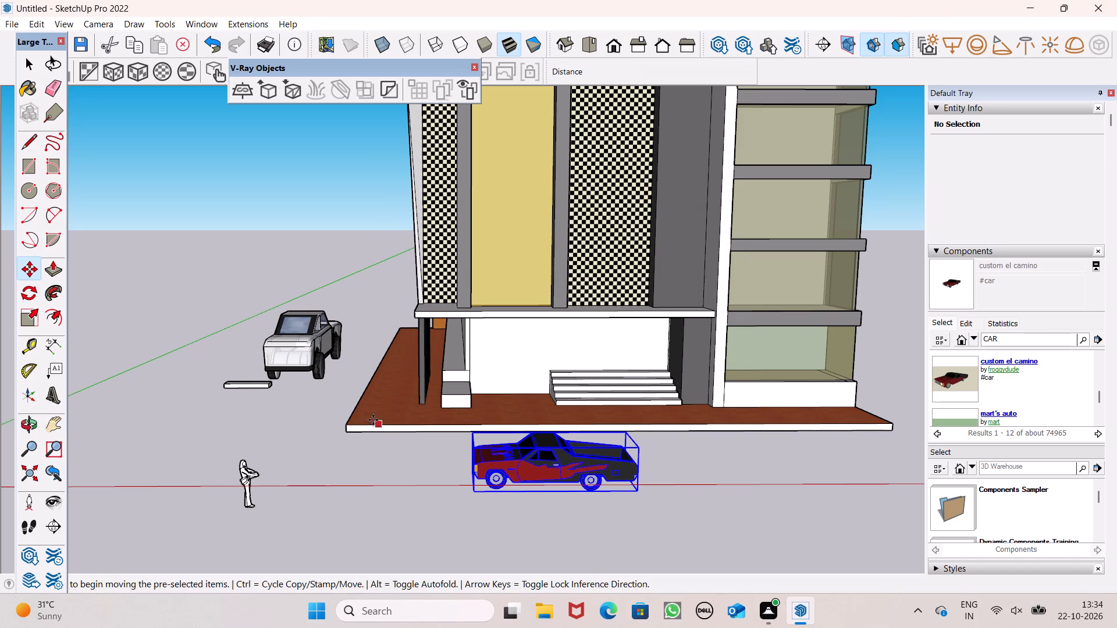
{"action": "left_click", "coordinate": [323, 371]}
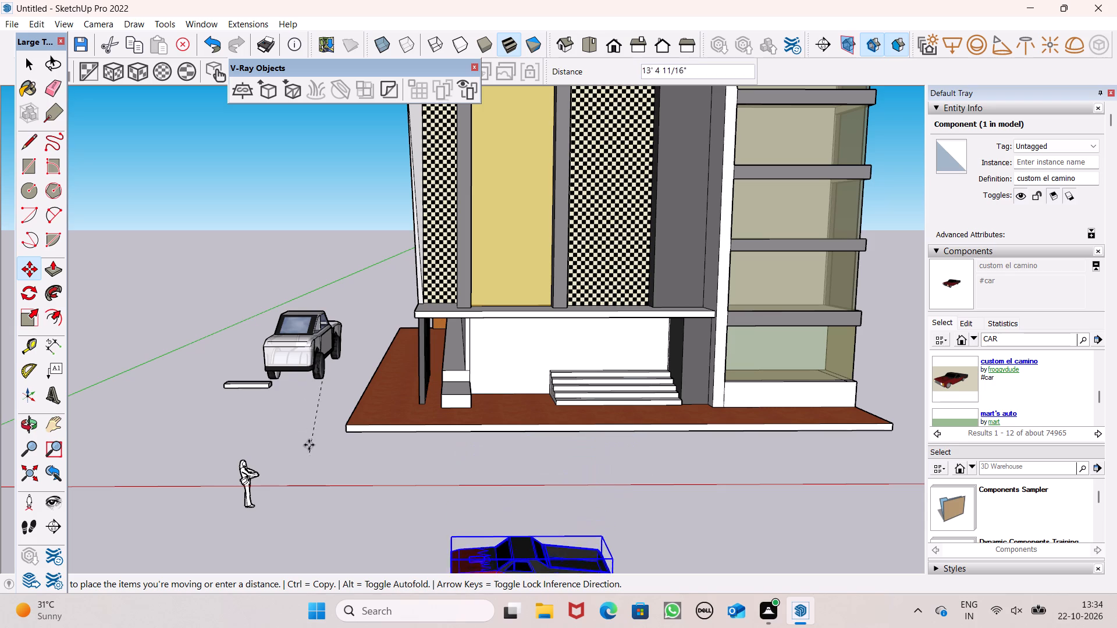
{"action": "left_click", "coordinate": [306, 420]}
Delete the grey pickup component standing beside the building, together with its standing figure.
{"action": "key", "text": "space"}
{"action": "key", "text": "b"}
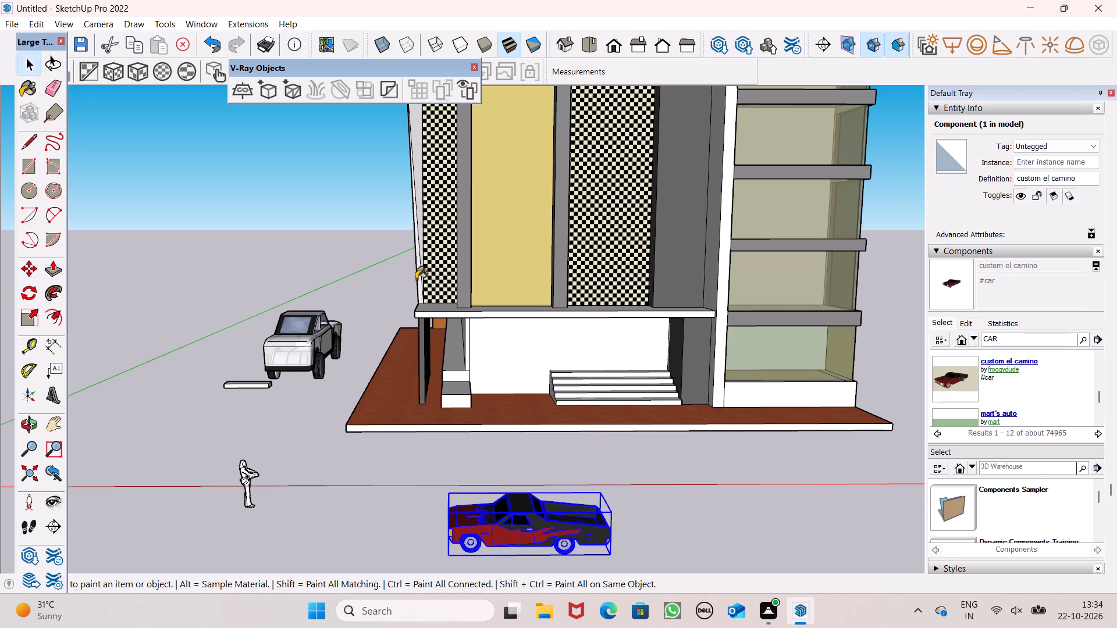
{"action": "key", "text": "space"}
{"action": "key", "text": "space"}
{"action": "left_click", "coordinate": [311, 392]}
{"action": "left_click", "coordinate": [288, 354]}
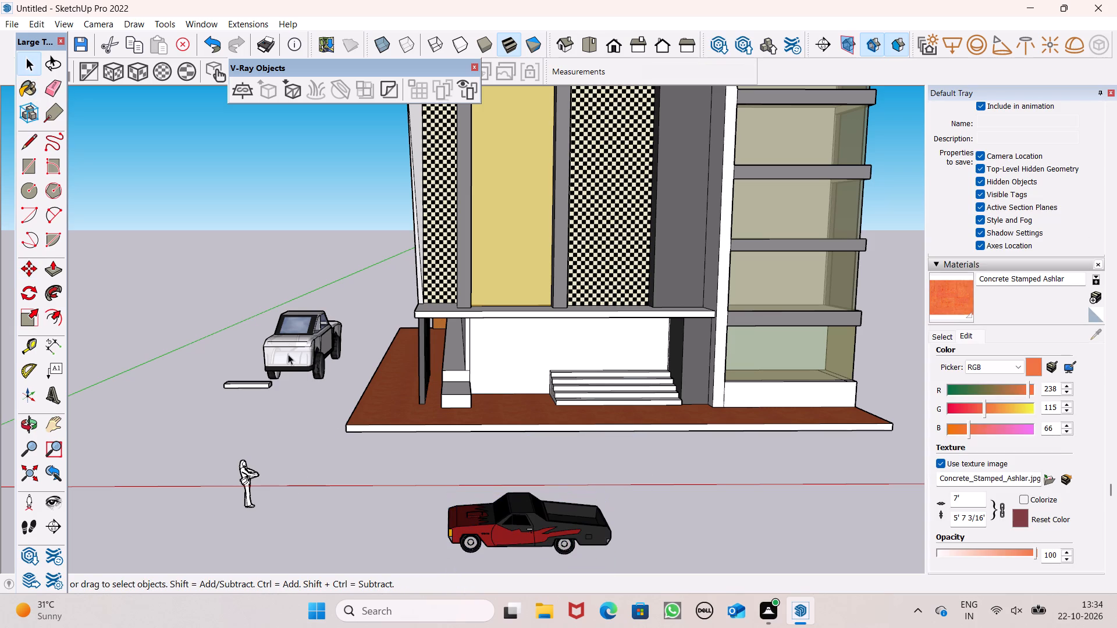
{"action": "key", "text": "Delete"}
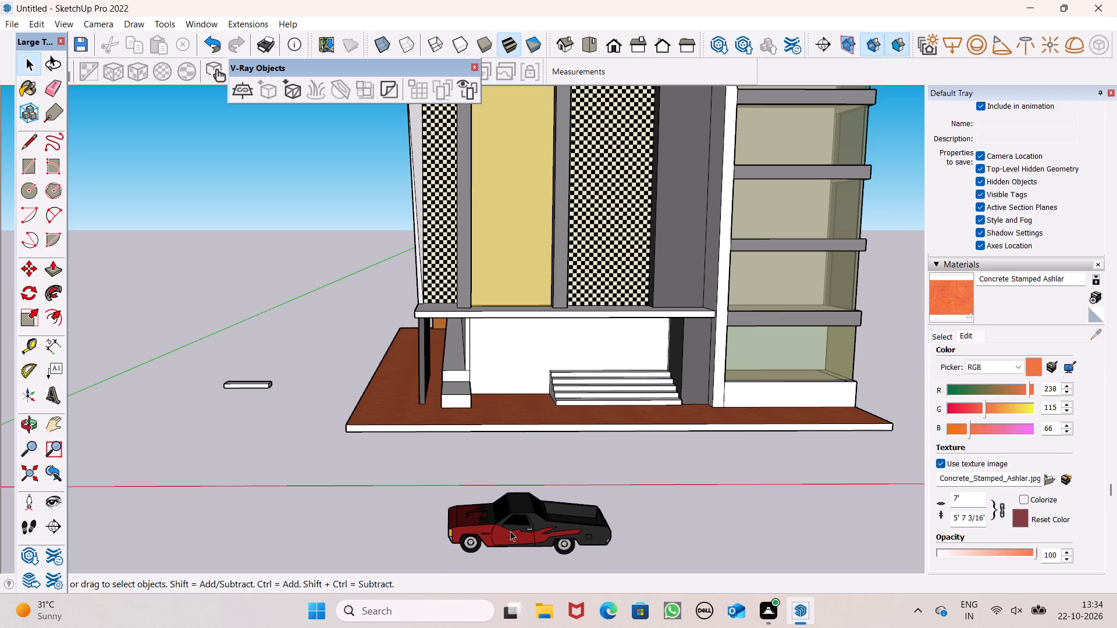
Rotate the El Camino 90° on the ground plane so its front faces away from the building.
{"action": "scroll", "coordinate": [514, 536], "scroll_direction": "up", "scroll_amount": 14}
{"action": "scroll", "coordinate": [570, 452], "scroll_direction": "down", "scroll_amount": 5}
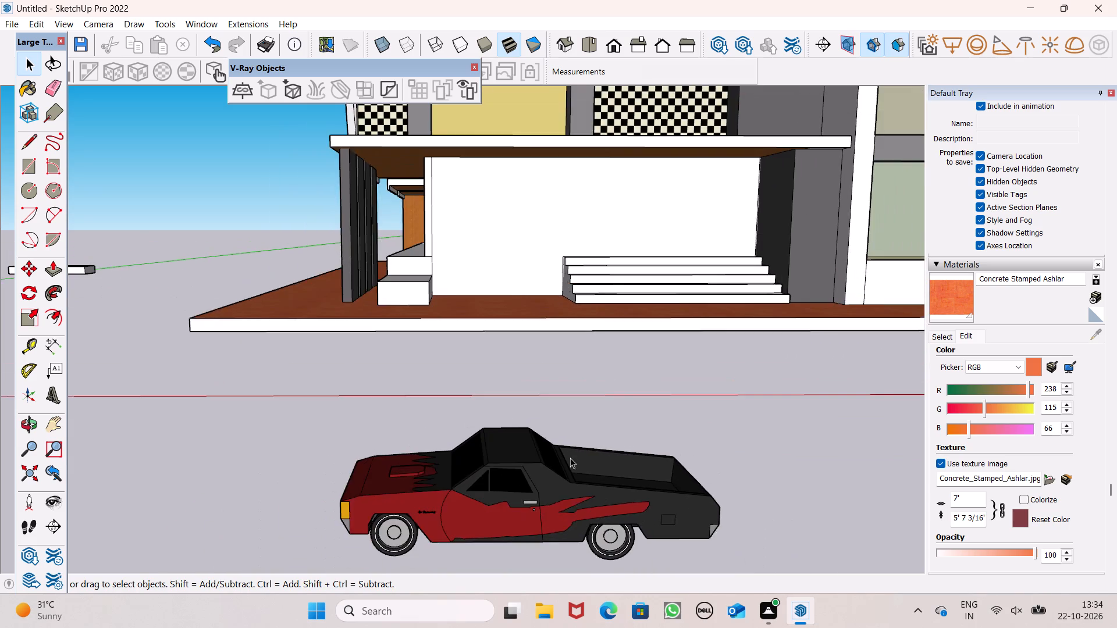
{"action": "middle_click_drag", "start_coordinate": [566, 498], "coordinate": [638, 444]}
{"action": "left_click", "coordinate": [585, 400]}
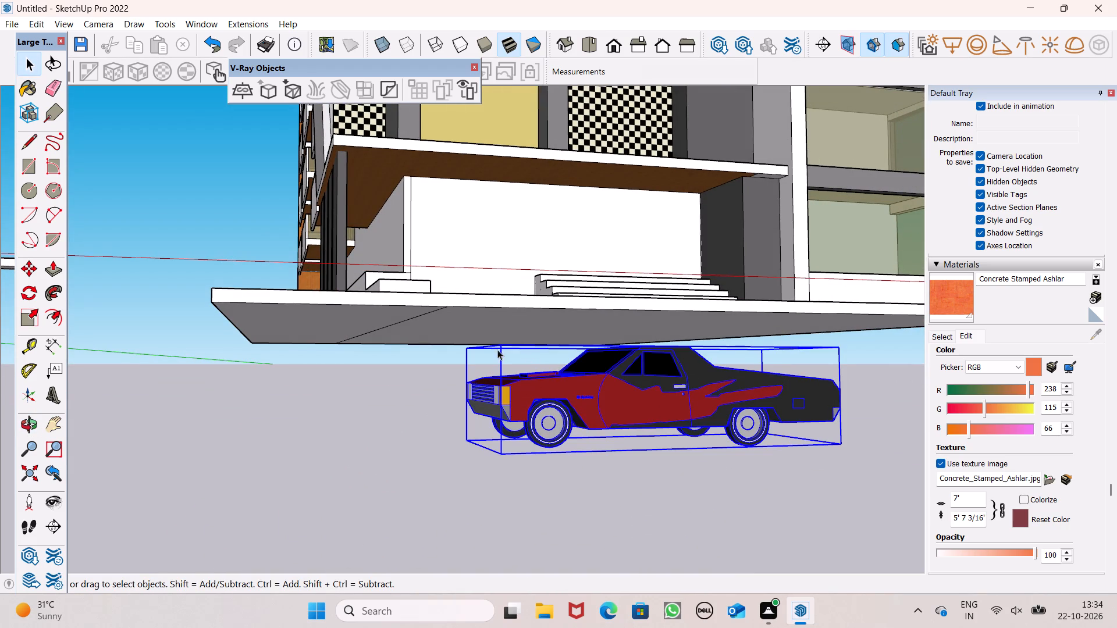
{"action": "left_click", "coordinate": [38, 293]}
{"action": "scroll", "coordinate": [203, 336], "scroll_direction": "down", "scroll_amount": 3}
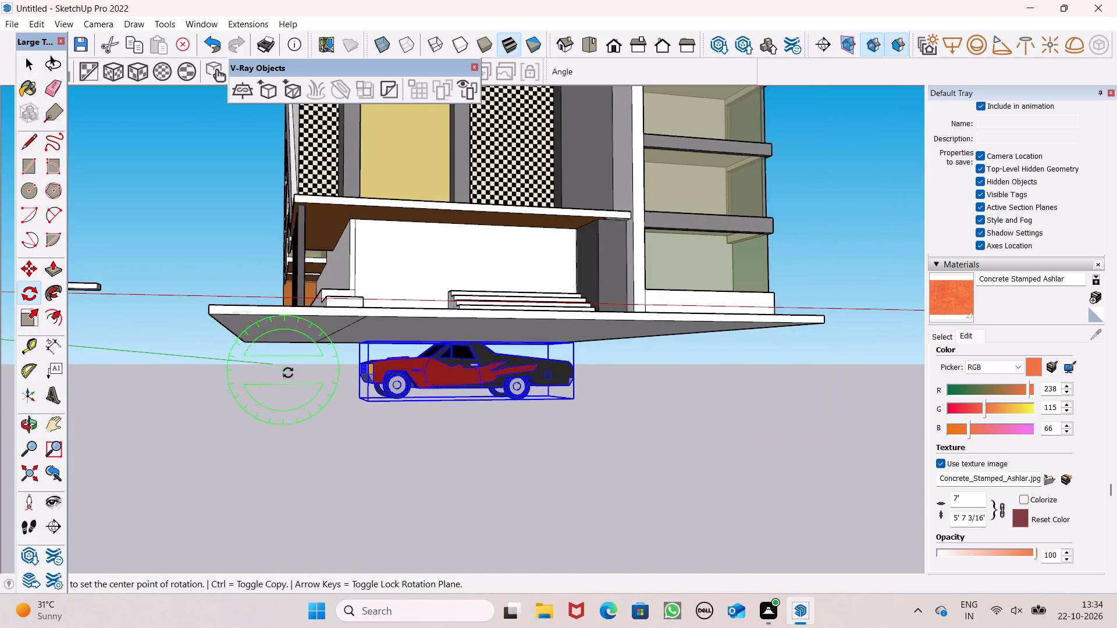
{"action": "middle_click_drag", "start_coordinate": [290, 376], "coordinate": [278, 435]}
{"action": "scroll", "coordinate": [278, 435], "scroll_direction": "up", "scroll_amount": 1}
{"action": "scroll", "coordinate": [289, 345], "scroll_direction": "down", "scroll_amount": 5}
{"action": "scroll", "coordinate": [313, 484], "scroll_direction": "up", "scroll_amount": 1}
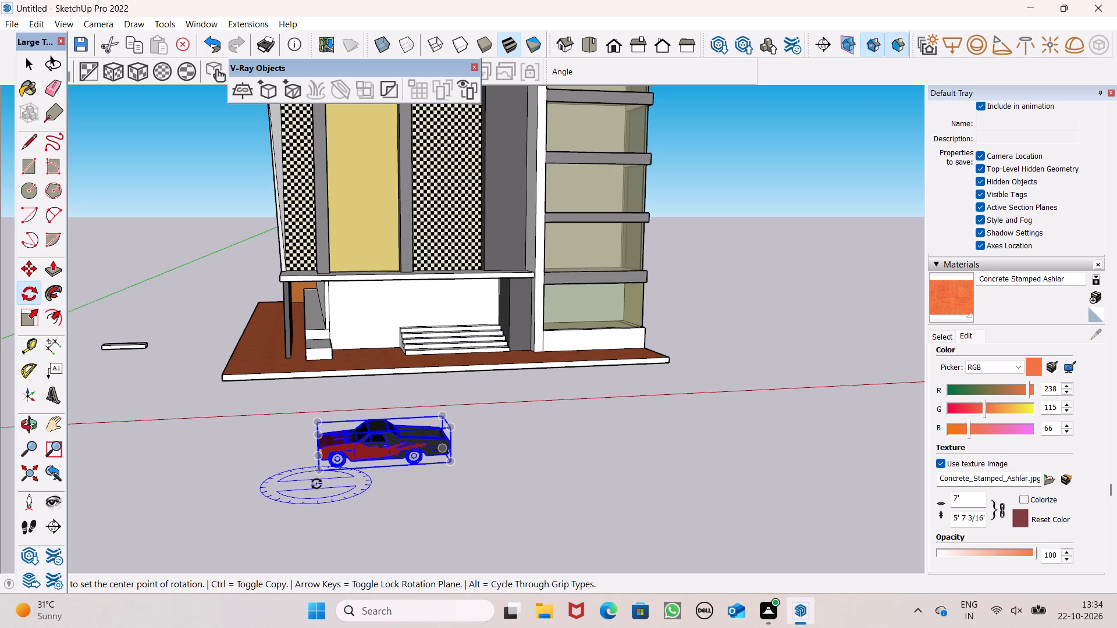
{"action": "left_click", "coordinate": [316, 484]}
{"action": "left_click", "coordinate": [230, 484]}
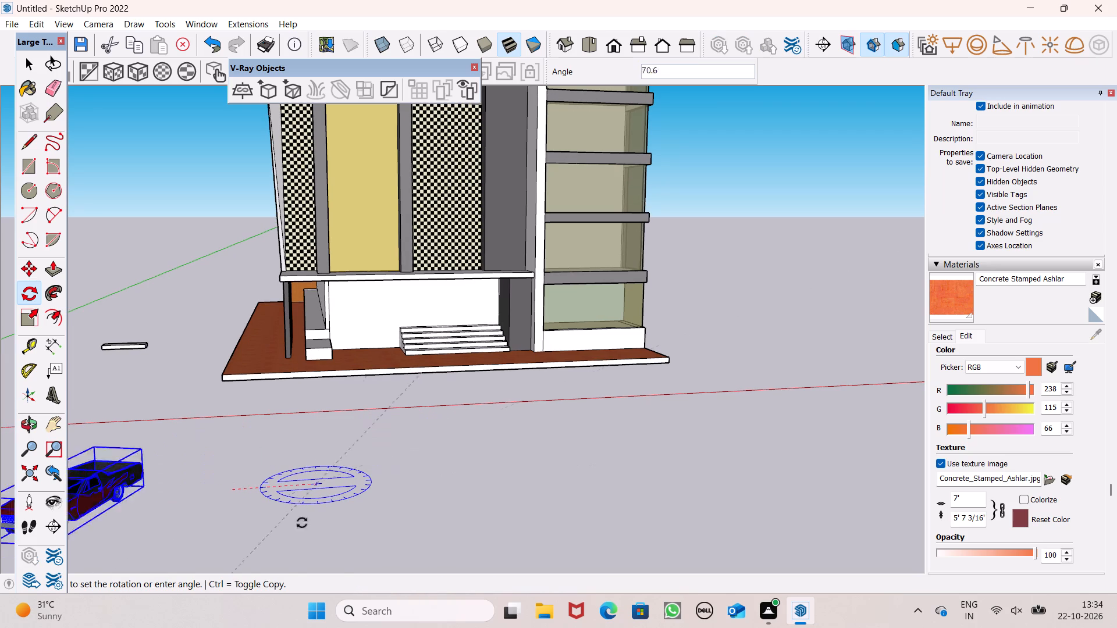
{"action": "scroll", "coordinate": [321, 533], "scroll_direction": "down", "scroll_amount": 1}
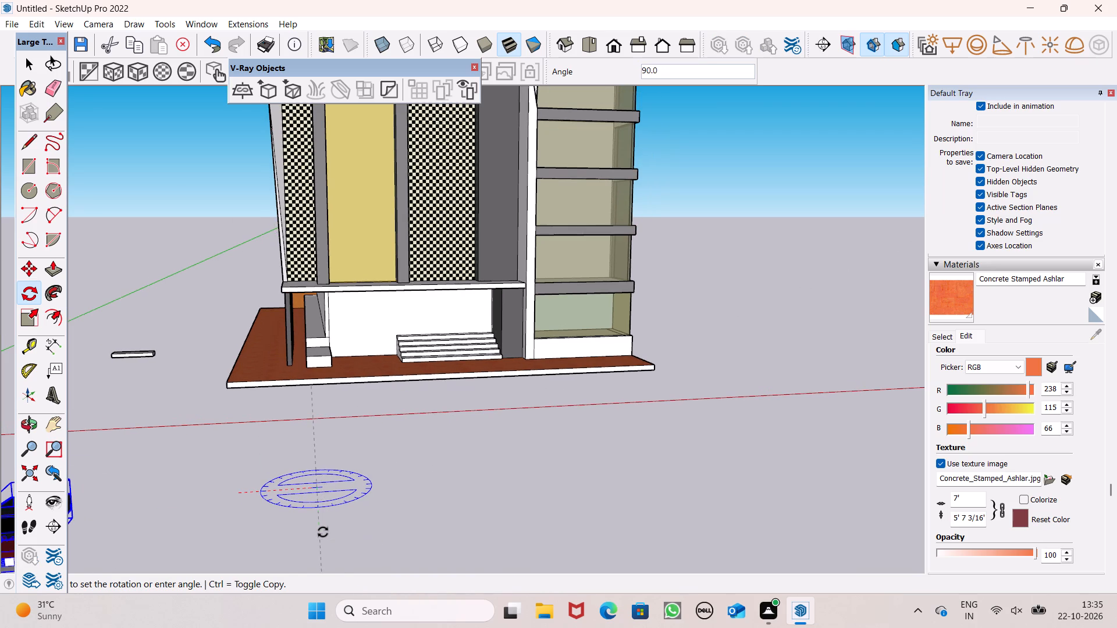
{"action": "scroll", "coordinate": [325, 532], "scroll_direction": "up", "scroll_amount": 3}
{"action": "left_click", "coordinate": [322, 530]}
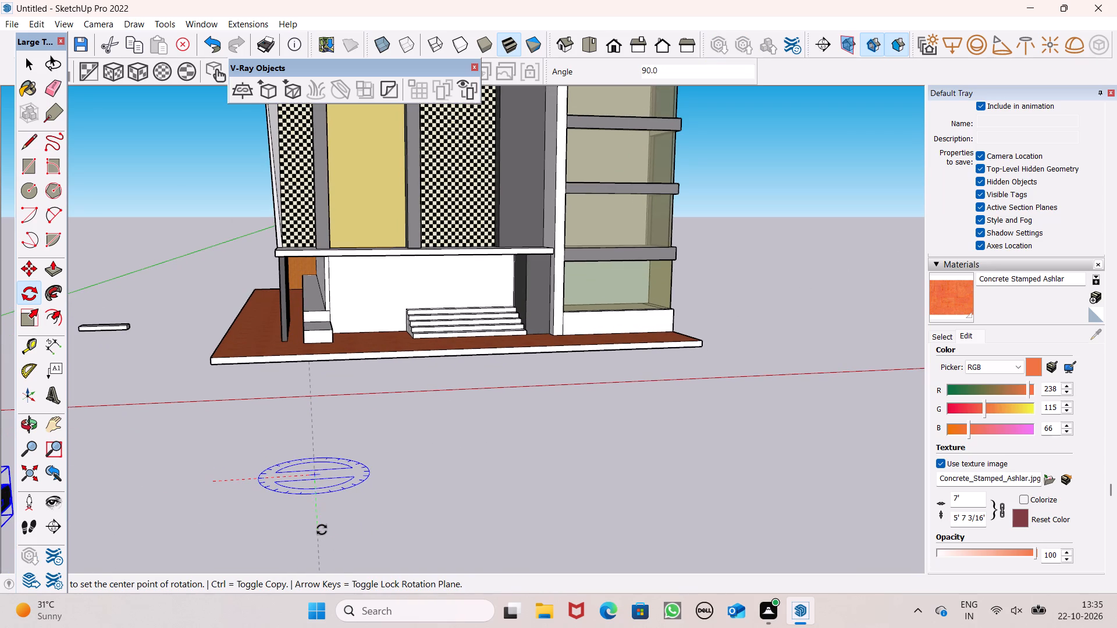
{"action": "key", "text": "space"}
Move the El Camino about 70 ft onto the paved base slab in front of the white entrance wall.
{"action": "scroll", "coordinate": [348, 448], "scroll_direction": "down", "scroll_amount": 8}
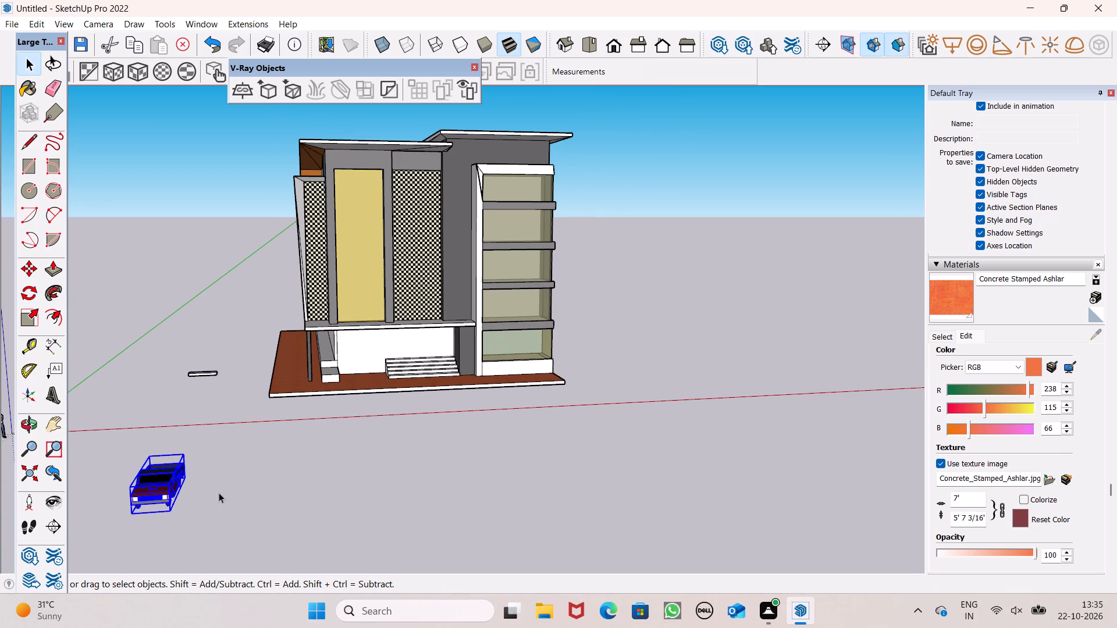
{"action": "key", "text": "m"}
{"action": "key", "text": "Return"}
{"action": "left_click_drag", "start_coordinate": [177, 516], "coordinate": [179, 513]}
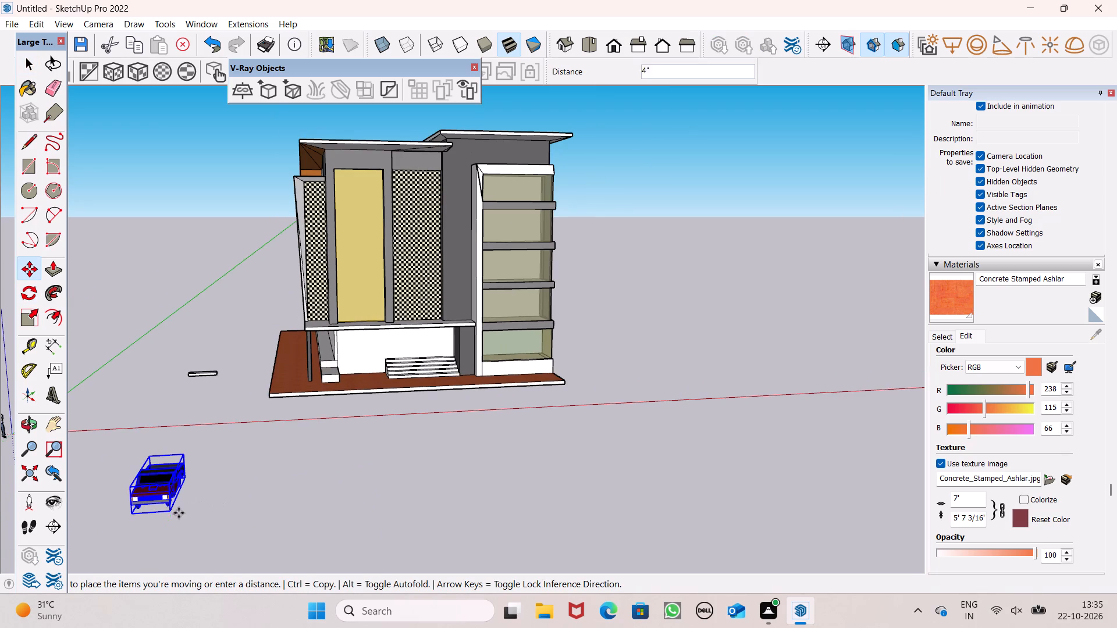
{"action": "left_click_drag", "start_coordinate": [179, 513], "coordinate": [375, 391]}
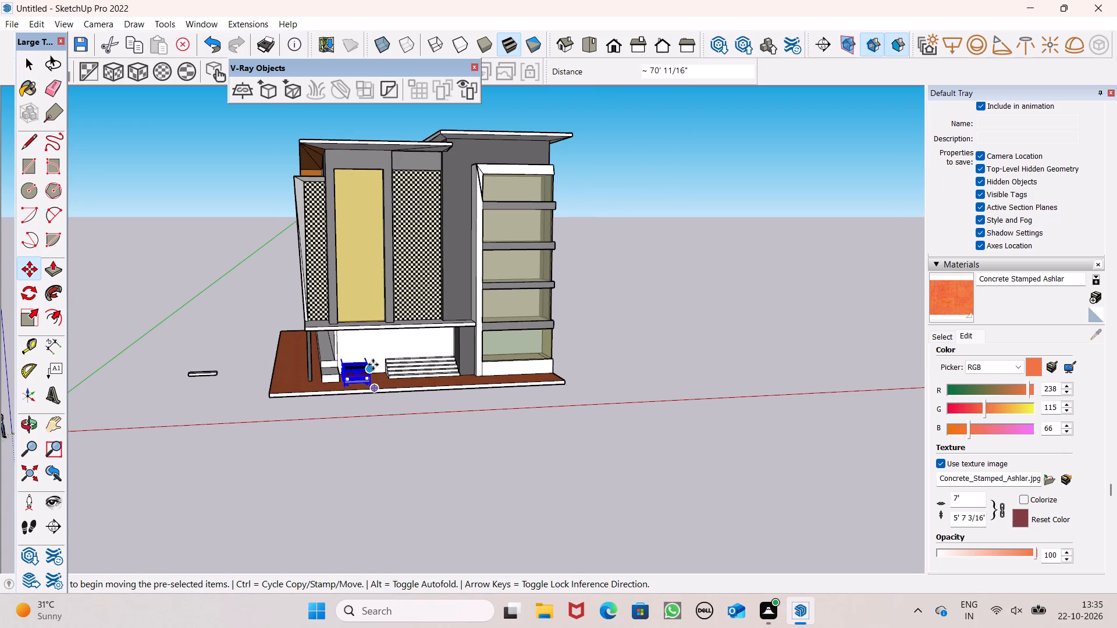
Shift the El Camino on the paving so its rear bottom corner sits beside the entrance steps.
{"action": "scroll", "coordinate": [373, 363], "scroll_direction": "up", "scroll_amount": 8}
{"action": "middle_click", "coordinate": [364, 348]}
{"action": "scroll", "coordinate": [364, 348], "scroll_direction": "up", "scroll_amount": 5}
{"action": "scroll", "coordinate": [380, 389], "scroll_direction": "down", "scroll_amount": 3}
{"action": "middle_click_drag", "start_coordinate": [390, 410], "coordinate": [354, 418]}
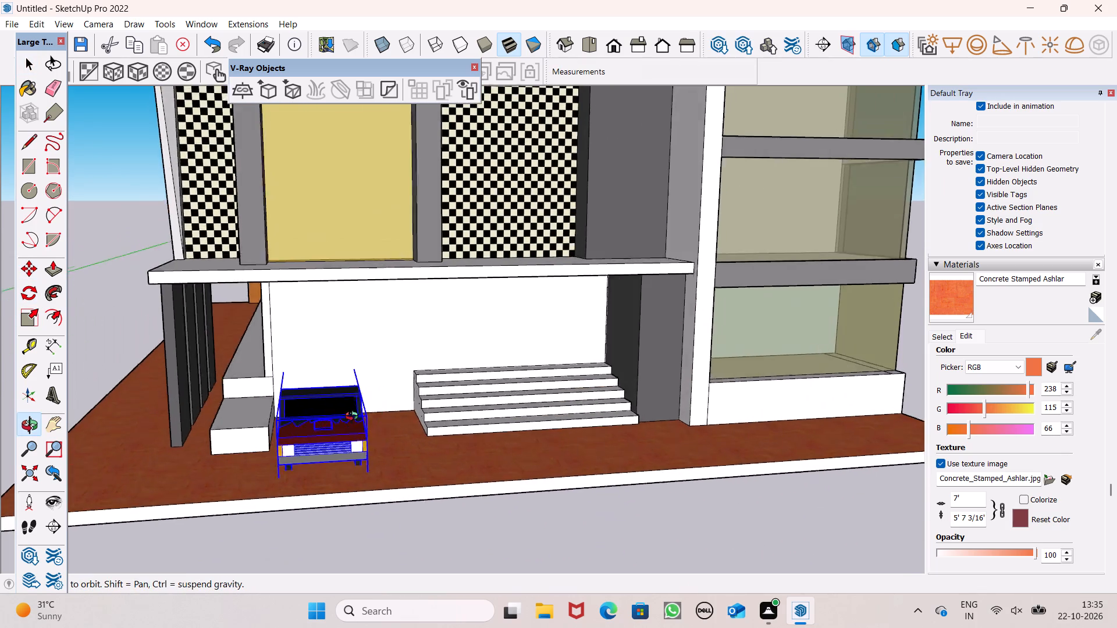
{"action": "middle_click_drag", "start_coordinate": [354, 418], "coordinate": [223, 420]}
{"action": "scroll", "coordinate": [223, 422], "scroll_direction": "up", "scroll_amount": 3}
{"action": "left_click_drag", "start_coordinate": [147, 464], "coordinate": [118, 474]}
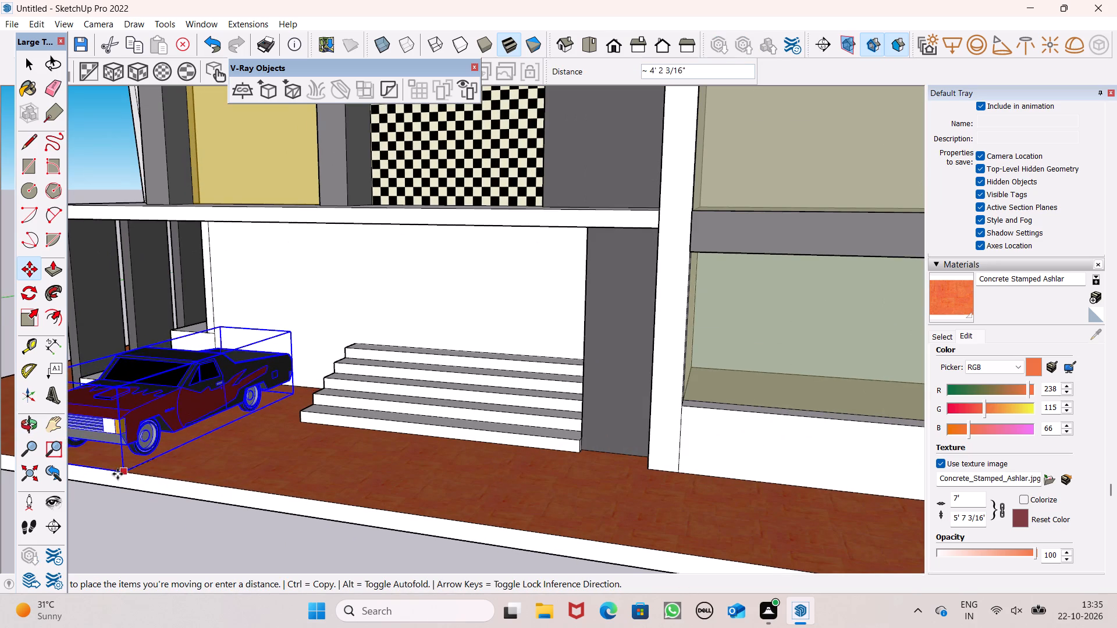
{"action": "left_click_drag", "start_coordinate": [118, 474], "coordinate": [117, 479]}
{"action": "left_click_drag", "start_coordinate": [282, 401], "coordinate": [289, 397]}
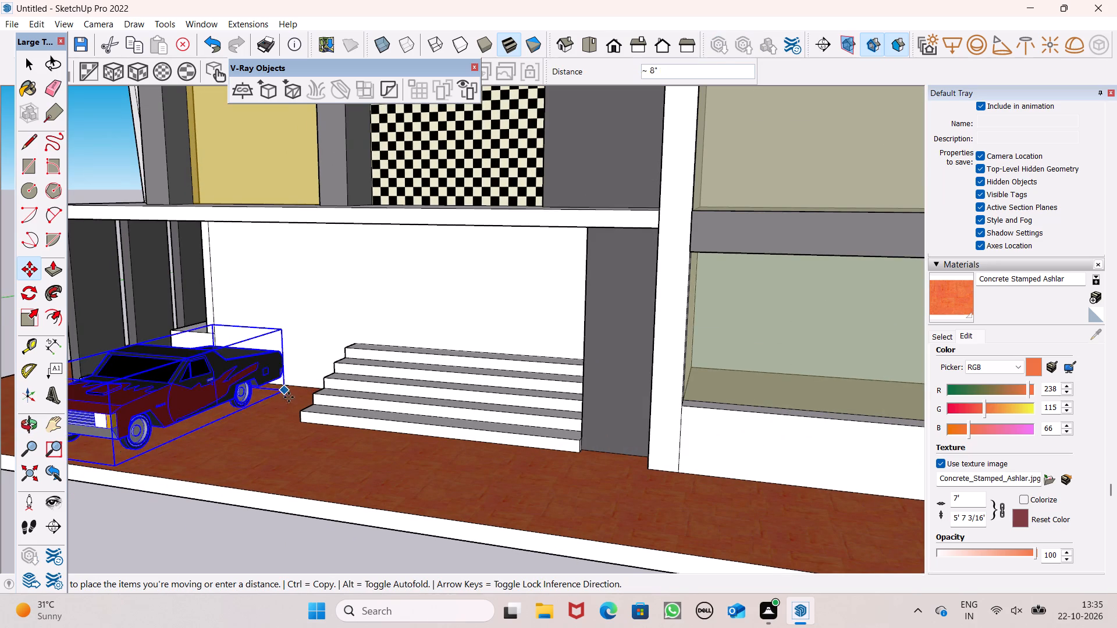
{"action": "left_click_drag", "start_coordinate": [289, 397], "coordinate": [312, 390]}
Nudge the El Camino slightly by its rear bottom corner next to the lowest entrance steps.
{"action": "scroll", "coordinate": [307, 391], "scroll_direction": "up", "scroll_amount": 3}
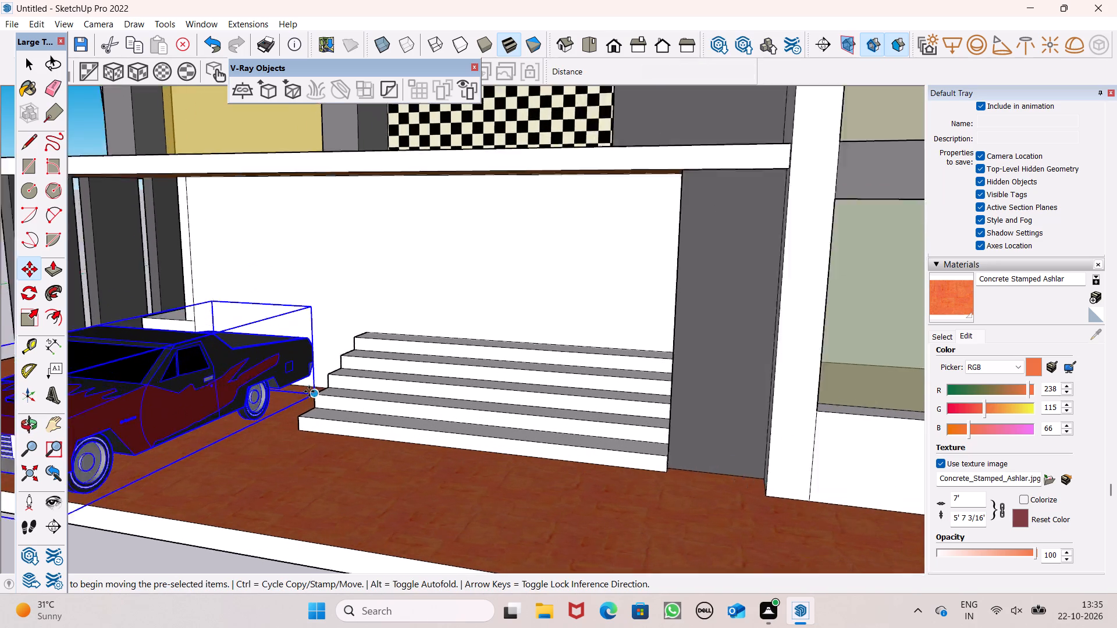
{"action": "scroll", "coordinate": [309, 391], "scroll_direction": "up", "scroll_amount": 10}
{"action": "left_click_drag", "start_coordinate": [290, 393], "coordinate": [284, 357]}
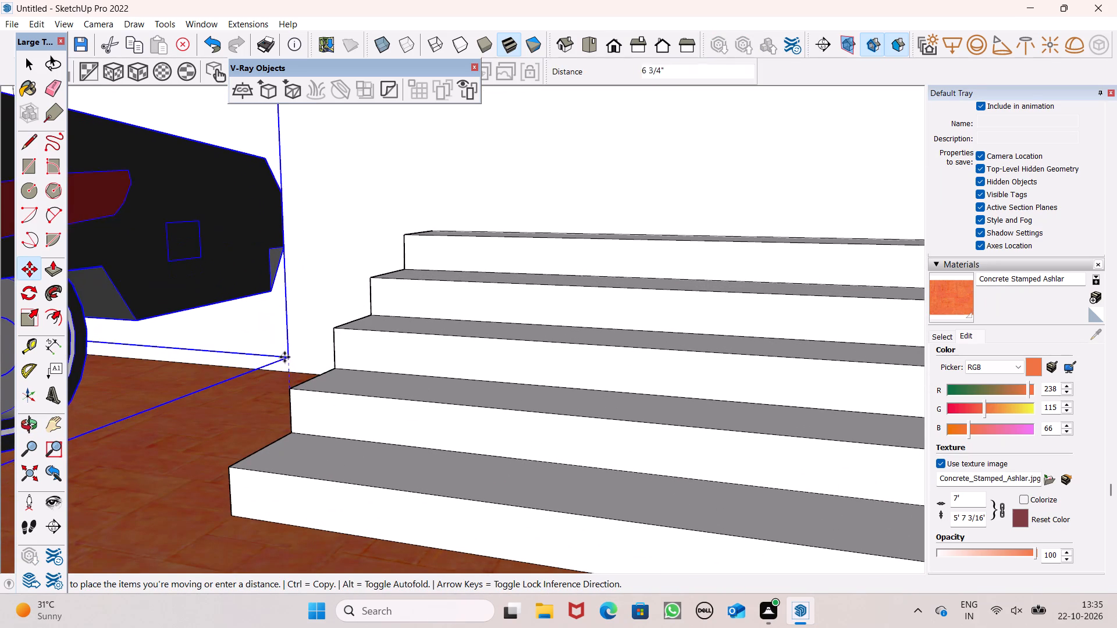
{"action": "left_click_drag", "start_coordinate": [284, 357], "coordinate": [289, 349]}
Move the El Camino by its rear bottom corner away from the entrance steps, towards the low block, and deselect it.
{"action": "scroll", "coordinate": [274, 386], "scroll_direction": "up", "scroll_amount": 1}
{"action": "middle_click_drag", "start_coordinate": [274, 386], "coordinate": [429, 397]}
{"action": "scroll", "coordinate": [461, 376], "scroll_direction": "down", "scroll_amount": 8}
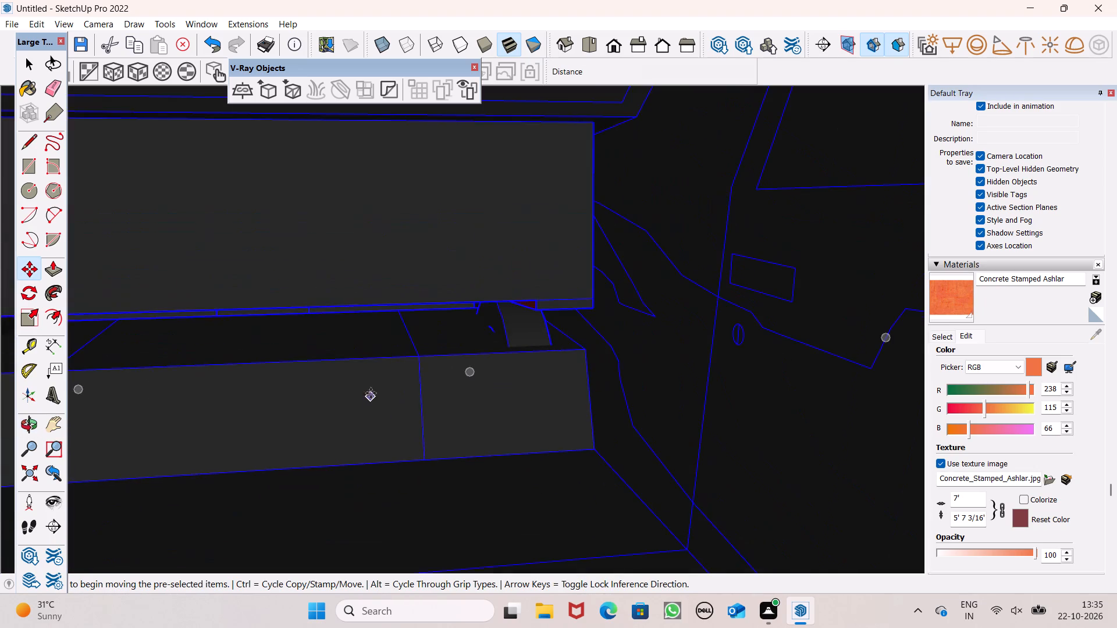
{"action": "scroll", "coordinate": [371, 393], "scroll_direction": "down", "scroll_amount": 12}
{"action": "scroll", "coordinate": [392, 358], "scroll_direction": "up", "scroll_amount": 1}
{"action": "scroll", "coordinate": [392, 358], "scroll_direction": "down", "scroll_amount": 20}
{"action": "scroll", "coordinate": [392, 358], "scroll_direction": "down", "scroll_amount": 2}
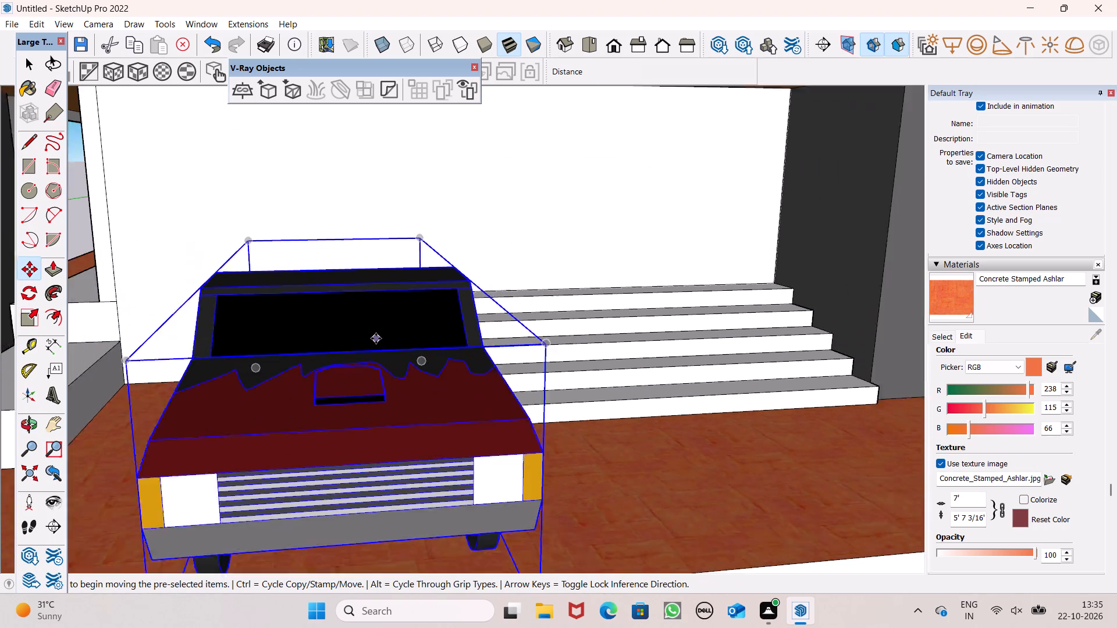
{"action": "scroll", "coordinate": [376, 338], "scroll_direction": "down", "scroll_amount": 8}
{"action": "middle_click_drag", "start_coordinate": [330, 404], "coordinate": [572, 451]}
{"action": "scroll", "coordinate": [402, 418], "scroll_direction": "up", "scroll_amount": 6}
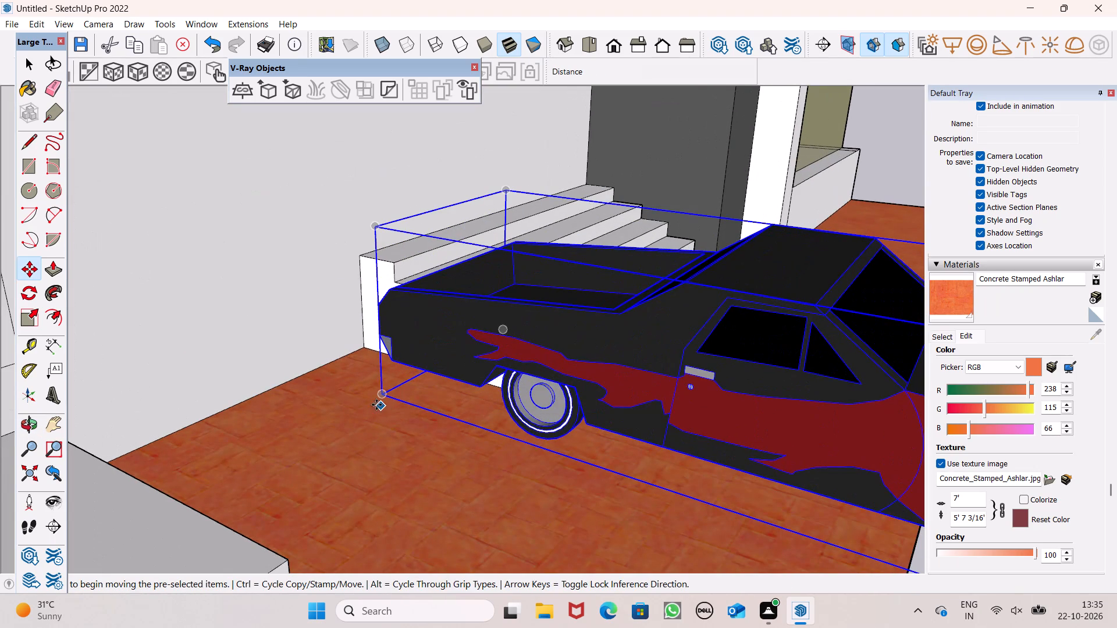
{"action": "left_click_drag", "start_coordinate": [379, 399], "coordinate": [175, 443]}
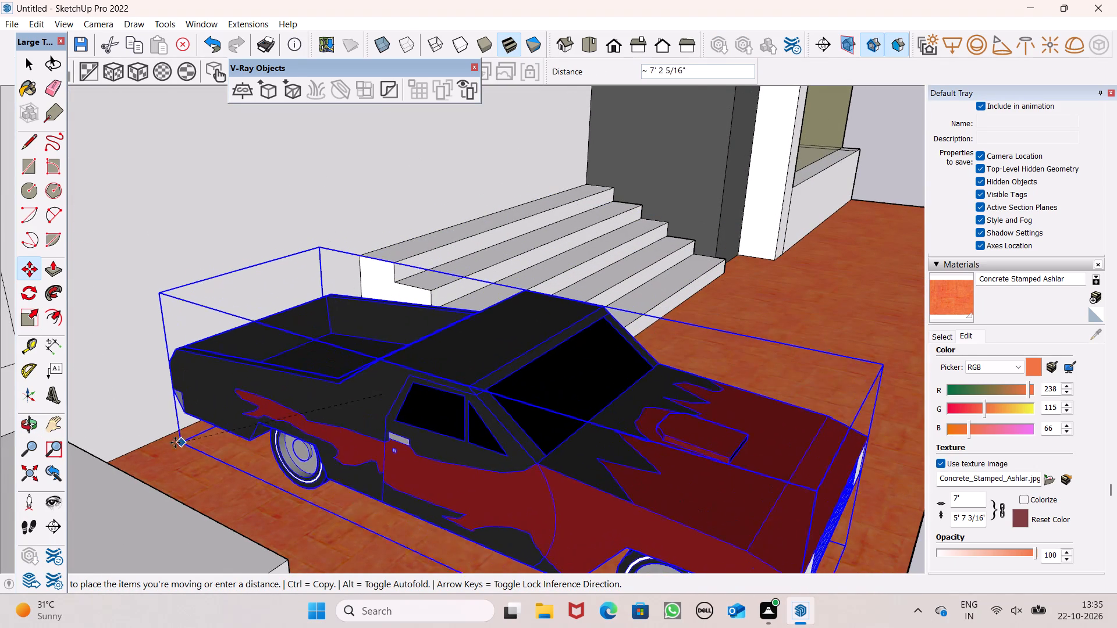
{"action": "left_click_drag", "start_coordinate": [175, 443], "coordinate": [147, 449]}
{"action": "scroll", "coordinate": [220, 388], "scroll_direction": "down", "scroll_amount": 4}
{"action": "middle_click_drag", "start_coordinate": [283, 452], "coordinate": [275, 395]}
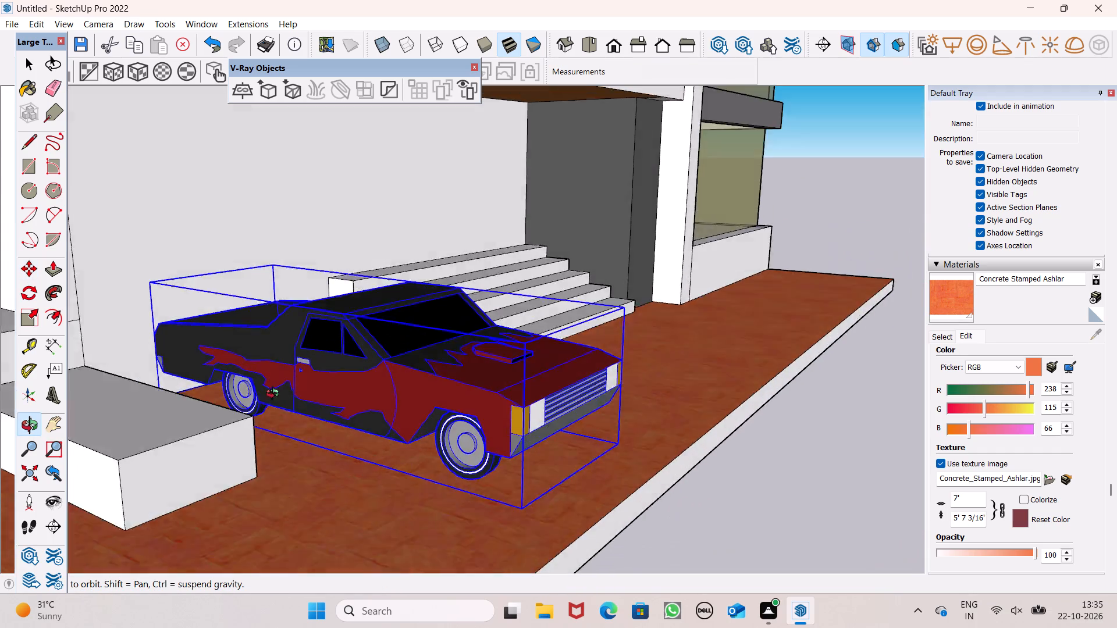
{"action": "middle_click_drag", "start_coordinate": [275, 395], "coordinate": [142, 369]}
{"action": "key", "text": "space"}
{"action": "key", "text": "space"}
{"action": "left_click", "coordinate": [387, 487]}
Examine the car's placement on the paving in relation to the steps and the whole front facade.
{"action": "scroll", "coordinate": [327, 398], "scroll_direction": "down", "scroll_amount": 3}
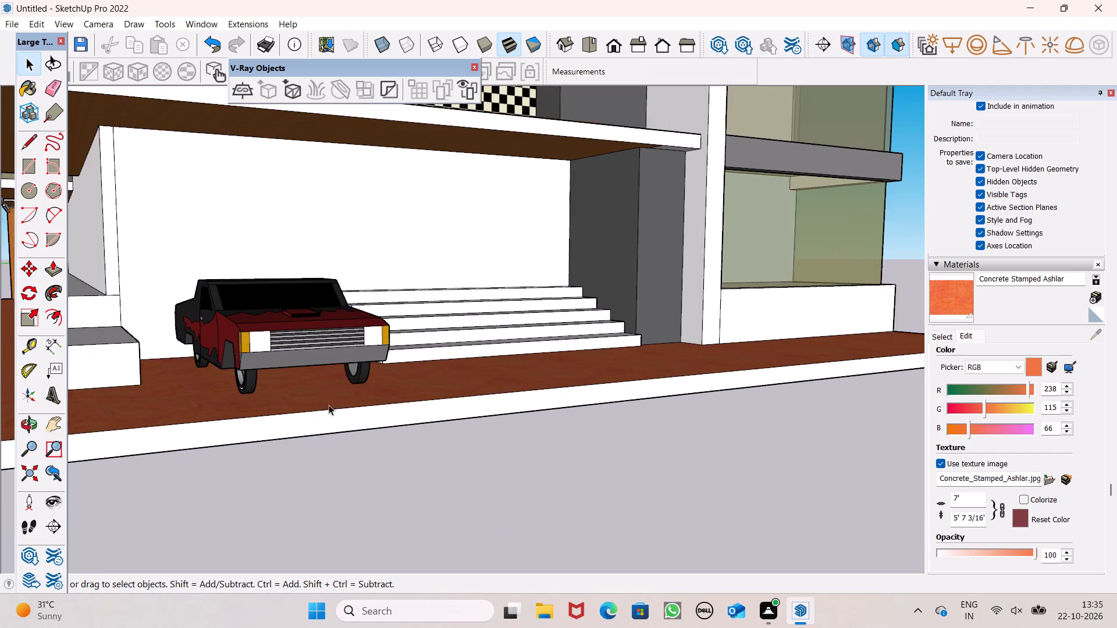
{"action": "middle_click_drag", "start_coordinate": [329, 405], "coordinate": [155, 409]}
{"action": "scroll", "coordinate": [323, 365], "scroll_direction": "down", "scroll_amount": 10}
{"action": "middle_click_drag", "start_coordinate": [387, 433], "coordinate": [389, 434]}
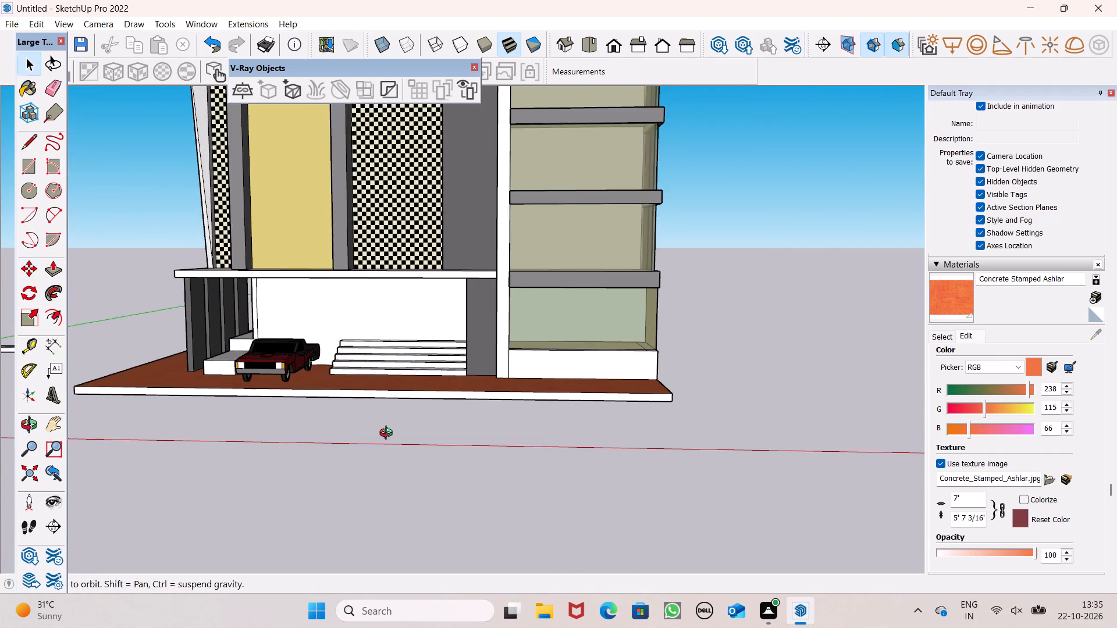
{"action": "middle_click_drag", "start_coordinate": [389, 434], "coordinate": [392, 481]}
{"action": "scroll", "coordinate": [410, 417], "scroll_direction": "down", "scroll_amount": 4}
{"action": "middle_click_drag", "start_coordinate": [425, 430], "coordinate": [457, 399]}
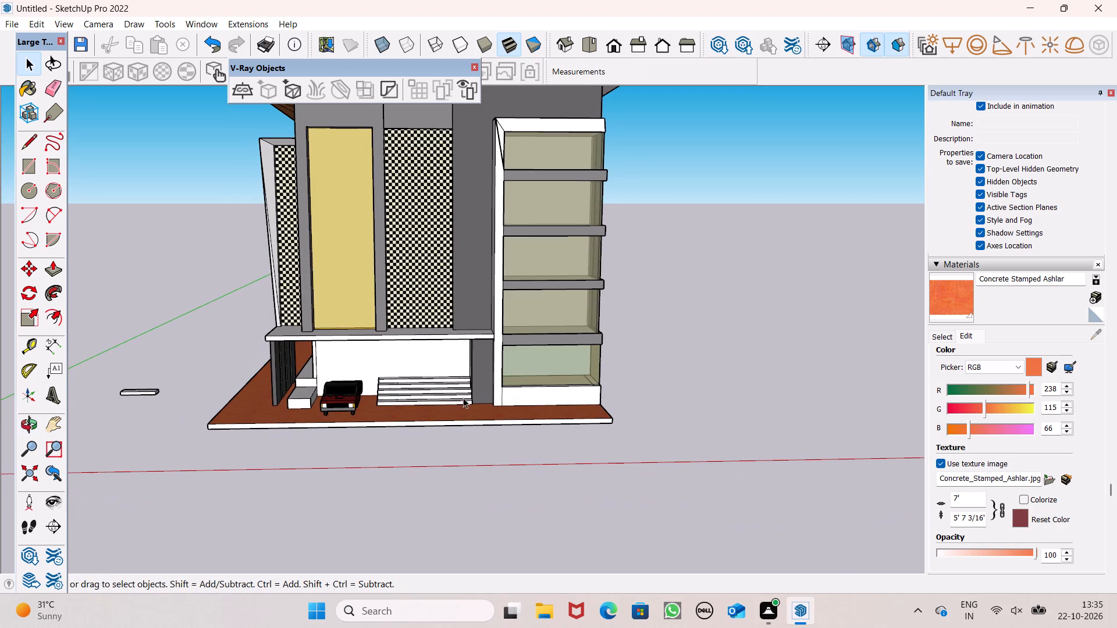
Draw a rectangle about 10' 7" by 6' 7" on the white entrance wall above the steps.
{"action": "scroll", "coordinate": [450, 381], "scroll_direction": "up", "scroll_amount": 2}
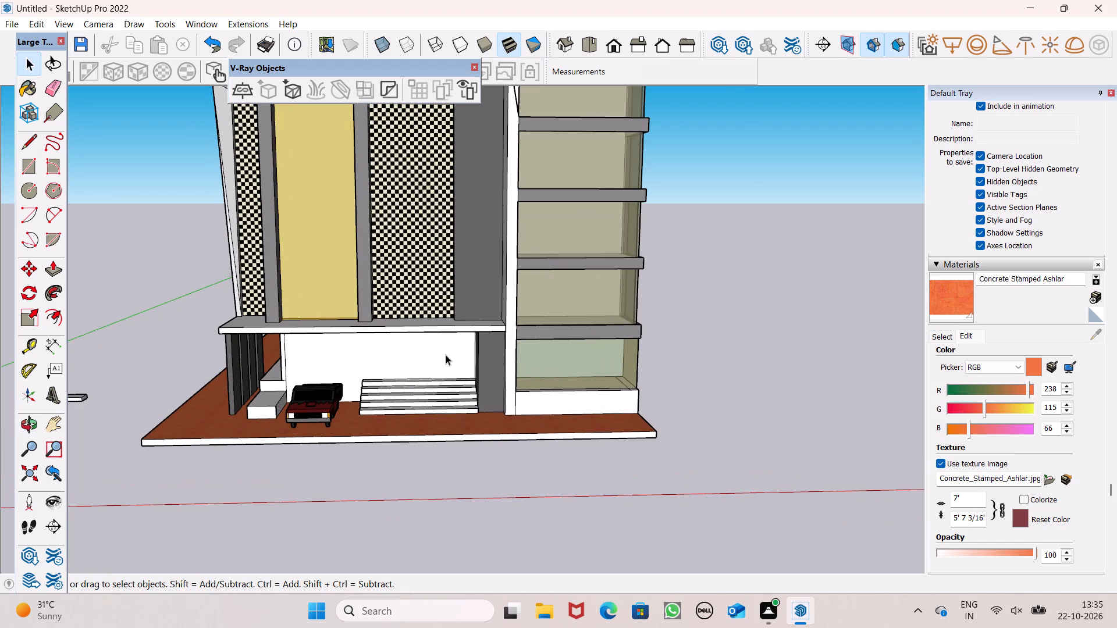
{"action": "scroll", "coordinate": [449, 367], "scroll_direction": "up", "scroll_amount": 4}
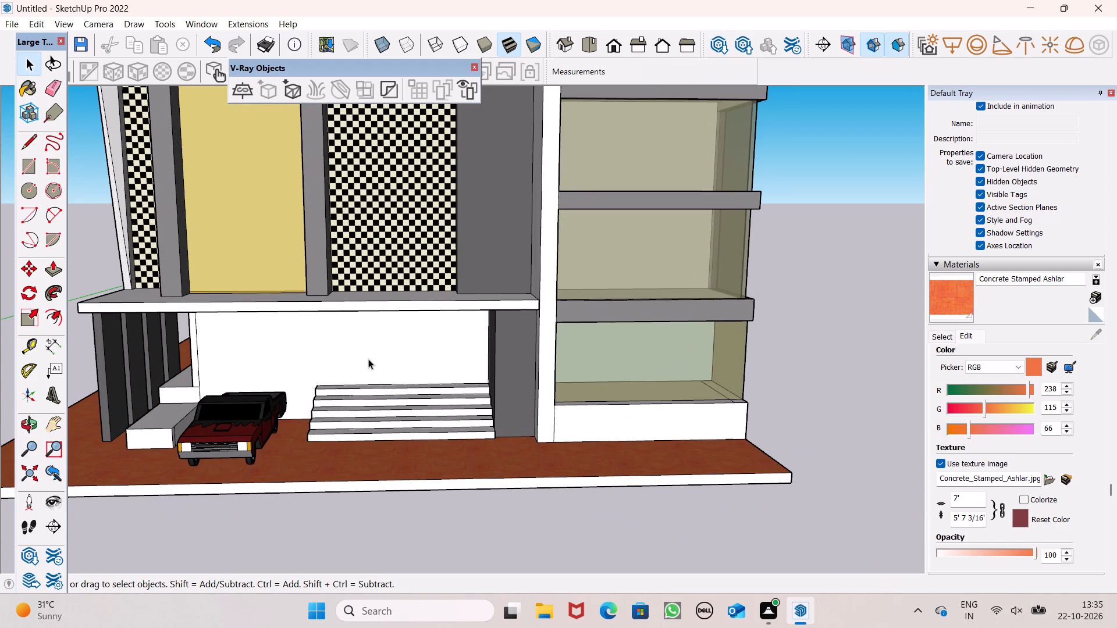
{"action": "left_click", "coordinate": [23, 171]}
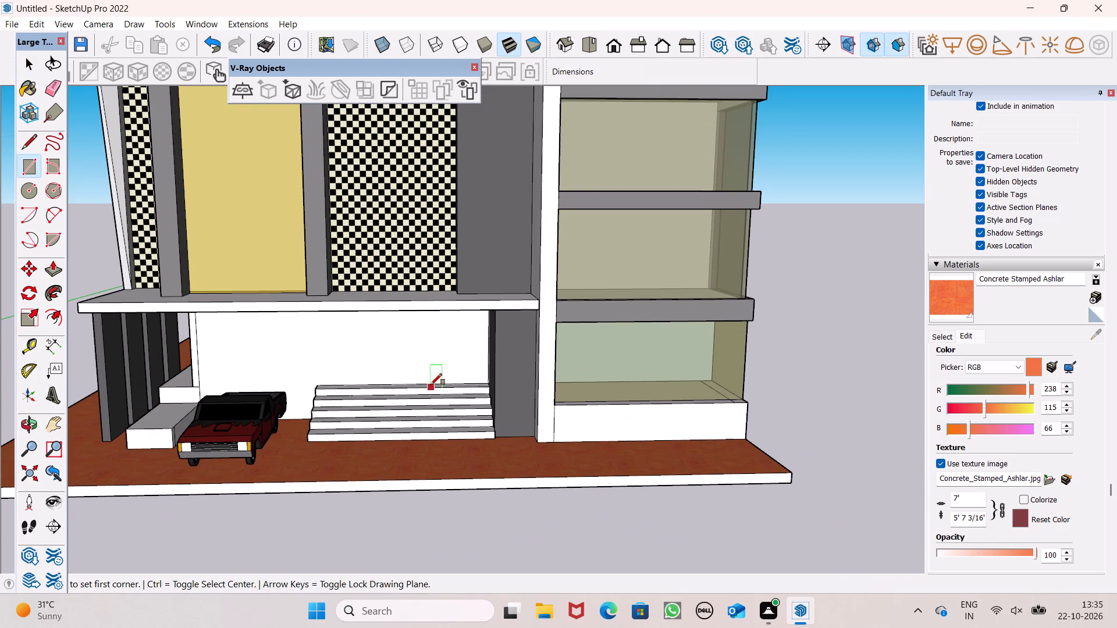
{"action": "middle_click_drag", "start_coordinate": [431, 384], "coordinate": [408, 344]}
{"action": "scroll", "coordinate": [401, 336], "scroll_direction": "up", "scroll_amount": 4}
{"action": "left_click_drag", "start_coordinate": [340, 266], "coordinate": [346, 266]}
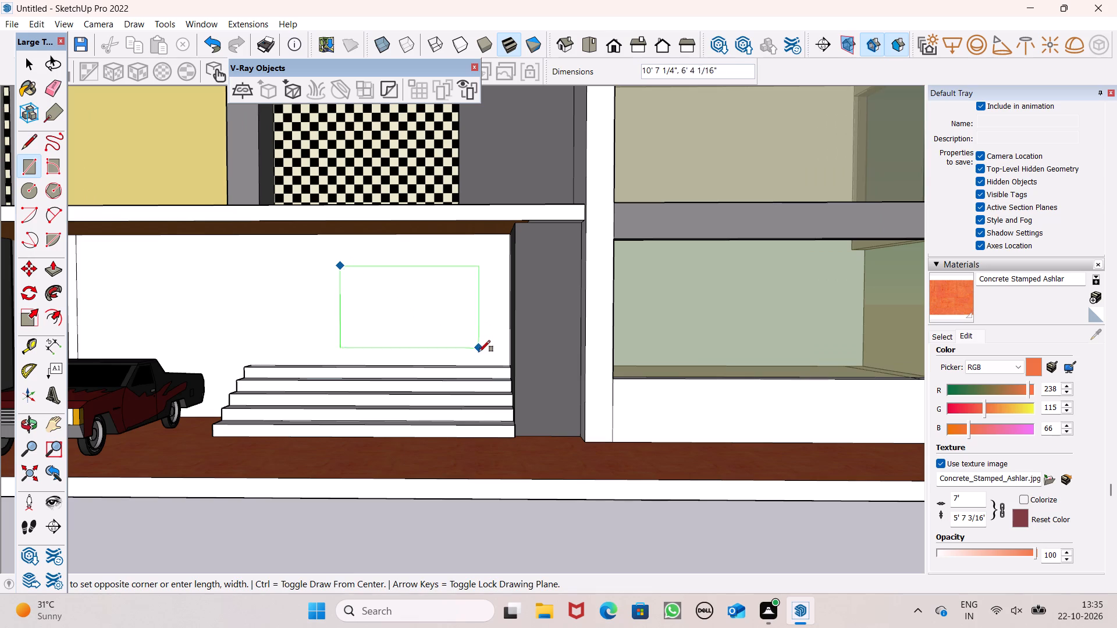
{"action": "left_click", "coordinate": [479, 352]}
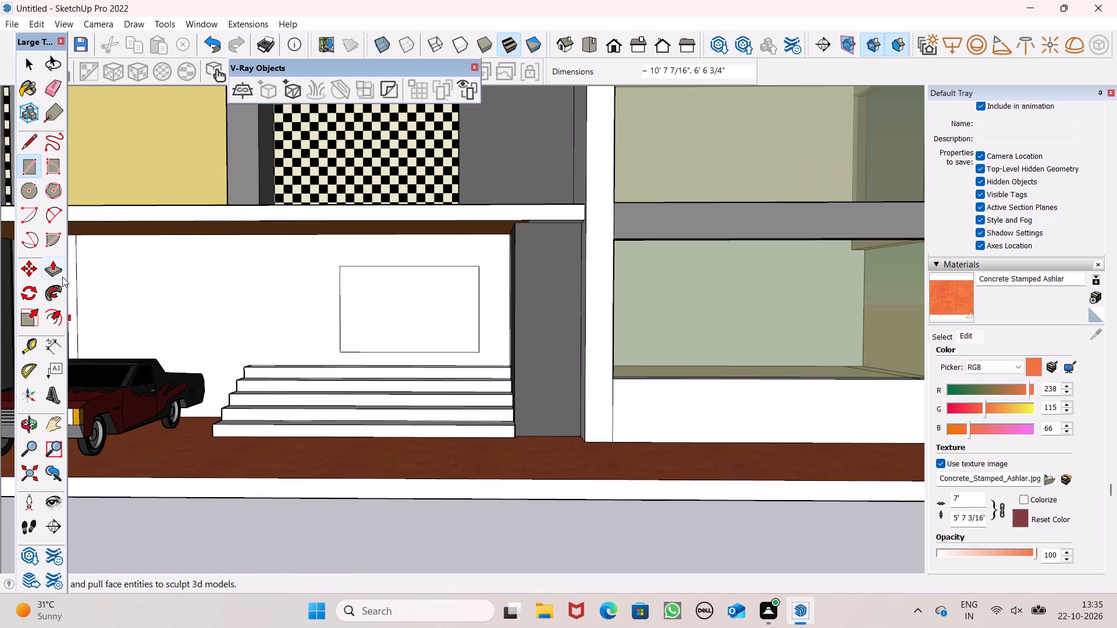
Push the rectangle 6" through the entrance wall to cut an opening.
{"action": "left_click", "coordinate": [55, 269]}
{"action": "middle_click_drag", "start_coordinate": [319, 352], "coordinate": [318, 374]}
{"action": "scroll", "coordinate": [376, 336], "scroll_direction": "up", "scroll_amount": 3}
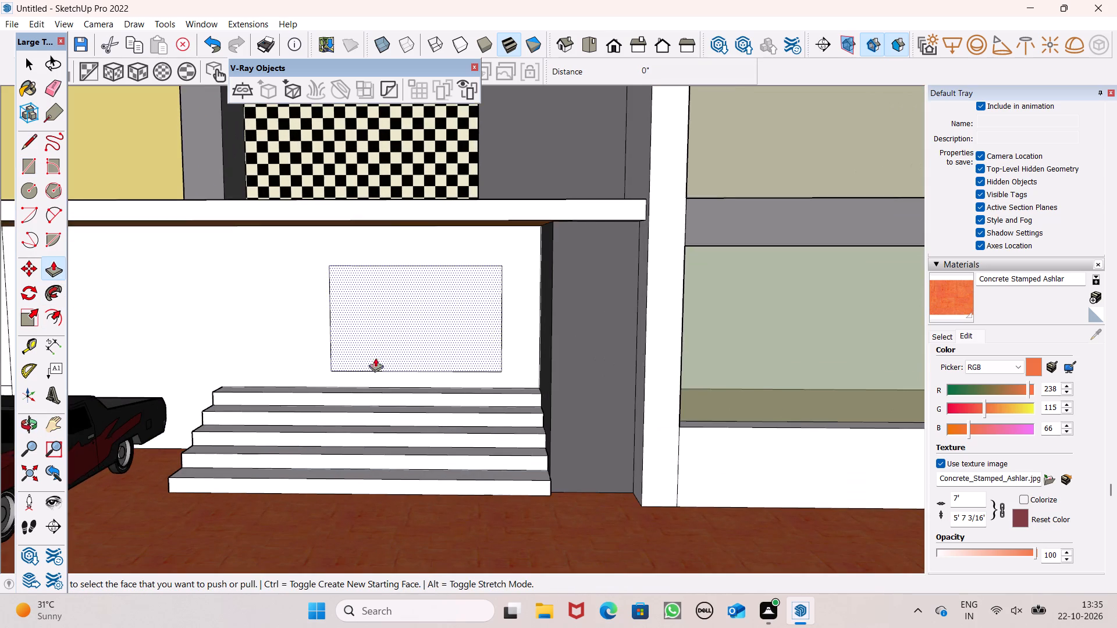
{"action": "left_click_drag", "start_coordinate": [364, 362], "coordinate": [394, 352]}
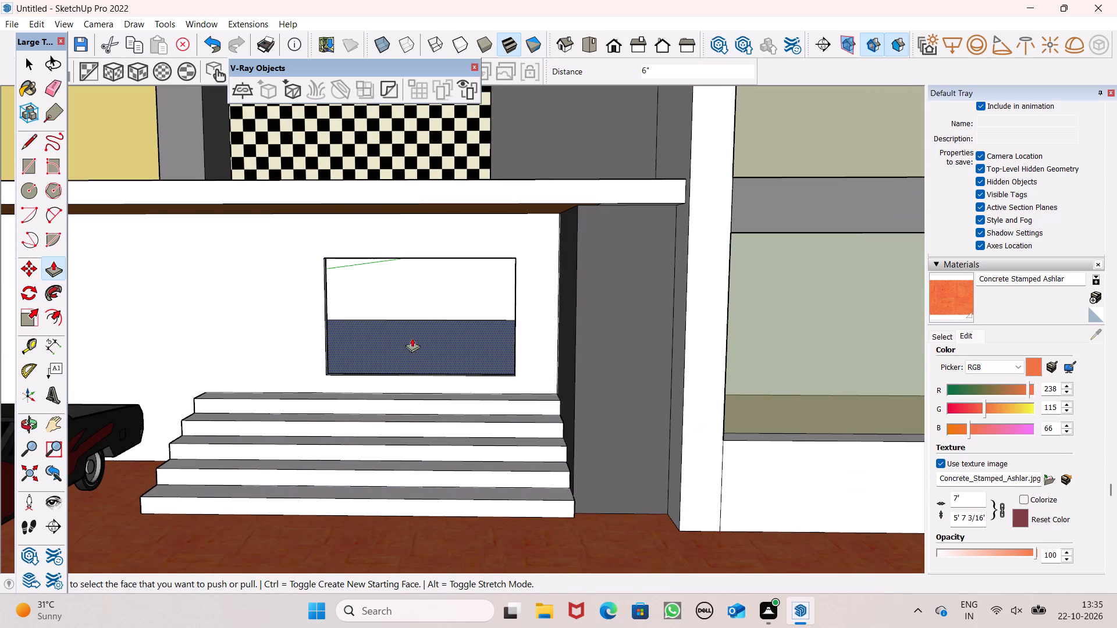
Push the top face of the entrance wall opening up by 10 7/16" to make the opening taller.
{"action": "scroll", "coordinate": [404, 335], "scroll_direction": "up", "scroll_amount": 3}
{"action": "scroll", "coordinate": [401, 279], "scroll_direction": "down", "scroll_amount": 2}
{"action": "middle_click_drag", "start_coordinate": [393, 284], "coordinate": [362, 248]}
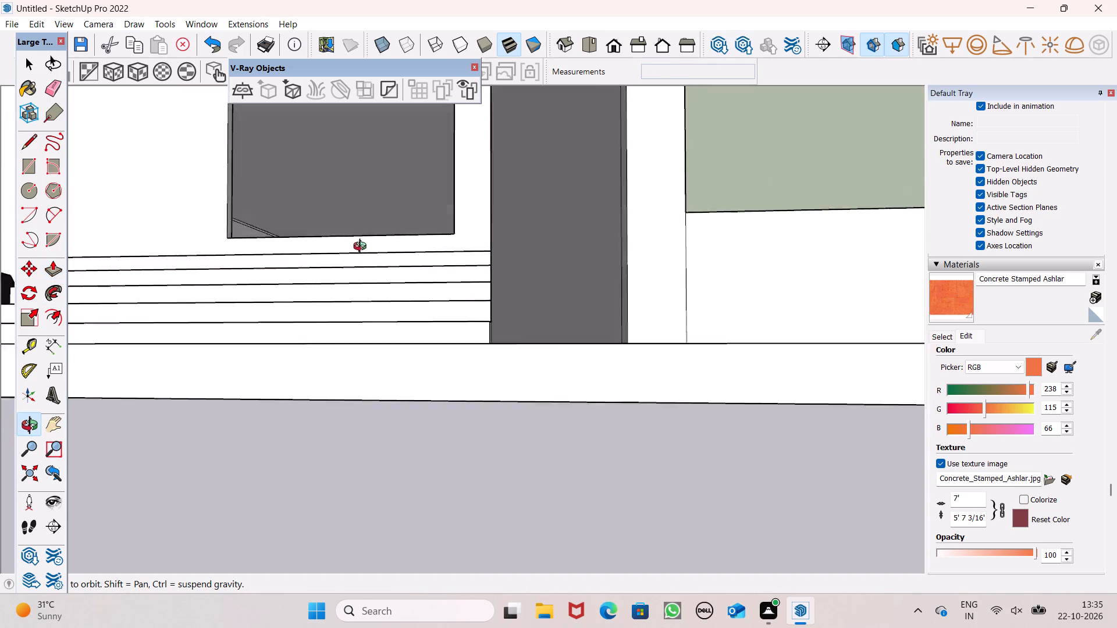
{"action": "middle_click_drag", "start_coordinate": [362, 248], "coordinate": [353, 292]}
{"action": "scroll", "coordinate": [281, 217], "scroll_direction": "up", "scroll_amount": 4}
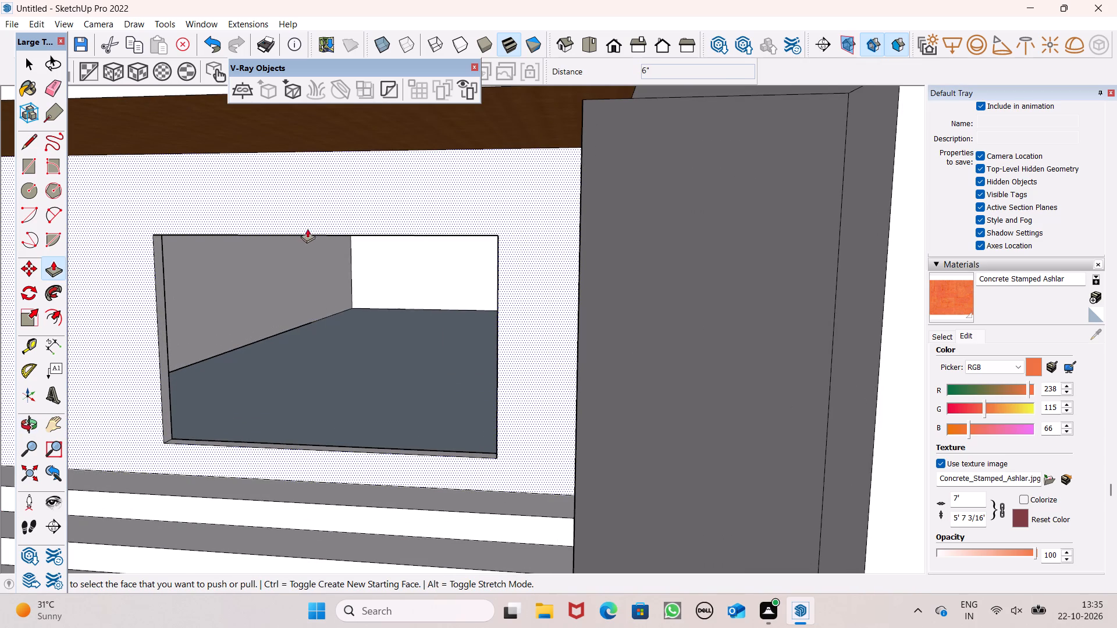
{"action": "middle_click_drag", "start_coordinate": [310, 225], "coordinate": [340, 104]}
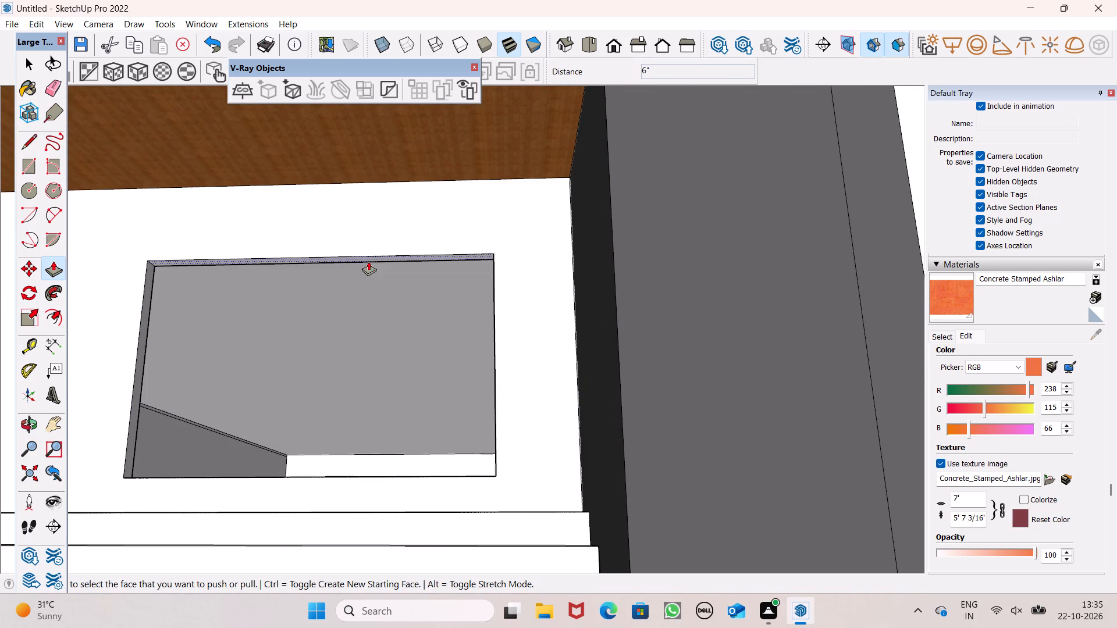
{"action": "left_click_drag", "start_coordinate": [369, 259], "coordinate": [383, 233]}
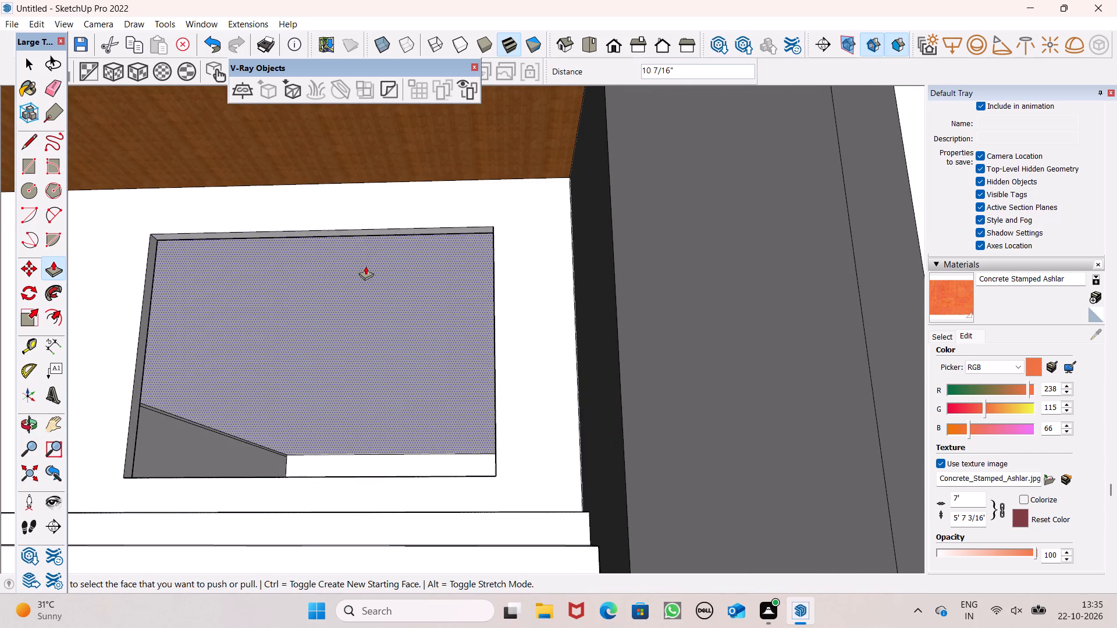
Push the bottom face of the entrance wall opening down by 9" towards the top step.
{"action": "scroll", "coordinate": [365, 266], "scroll_direction": "down", "scroll_amount": 4}
{"action": "middle_click_drag", "start_coordinate": [389, 369], "coordinate": [406, 459]}
{"action": "scroll", "coordinate": [407, 381], "scroll_direction": "down", "scroll_amount": 11}
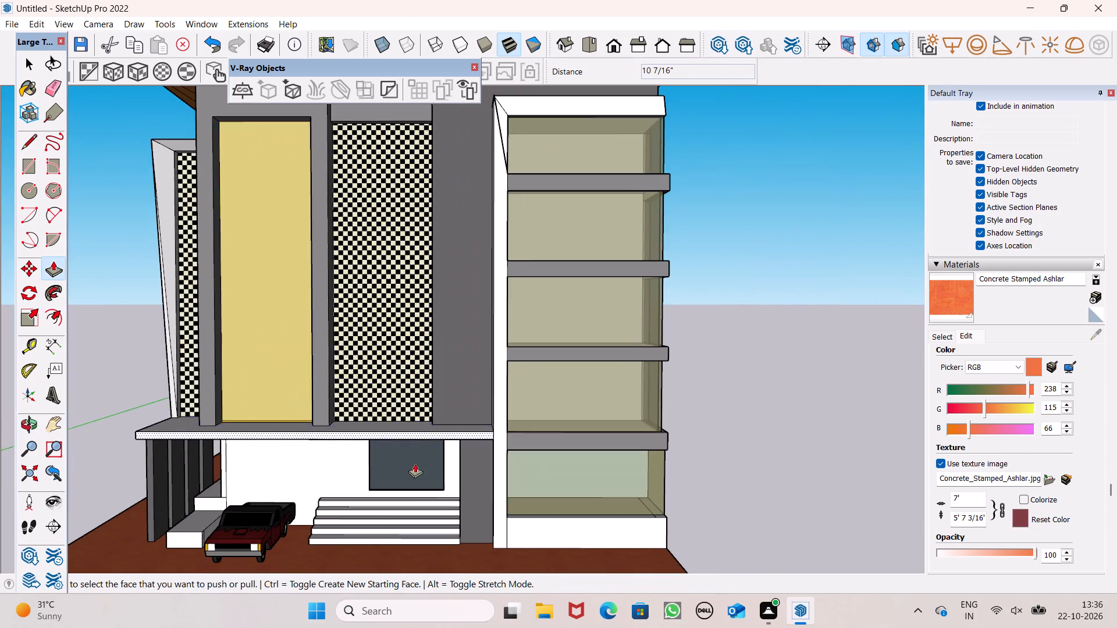
{"action": "scroll", "coordinate": [391, 518], "scroll_direction": "up", "scroll_amount": 12}
{"action": "middle_click_drag", "start_coordinate": [404, 480], "coordinate": [489, 556]}
{"action": "scroll", "coordinate": [489, 561], "scroll_direction": "up", "scroll_amount": 2}
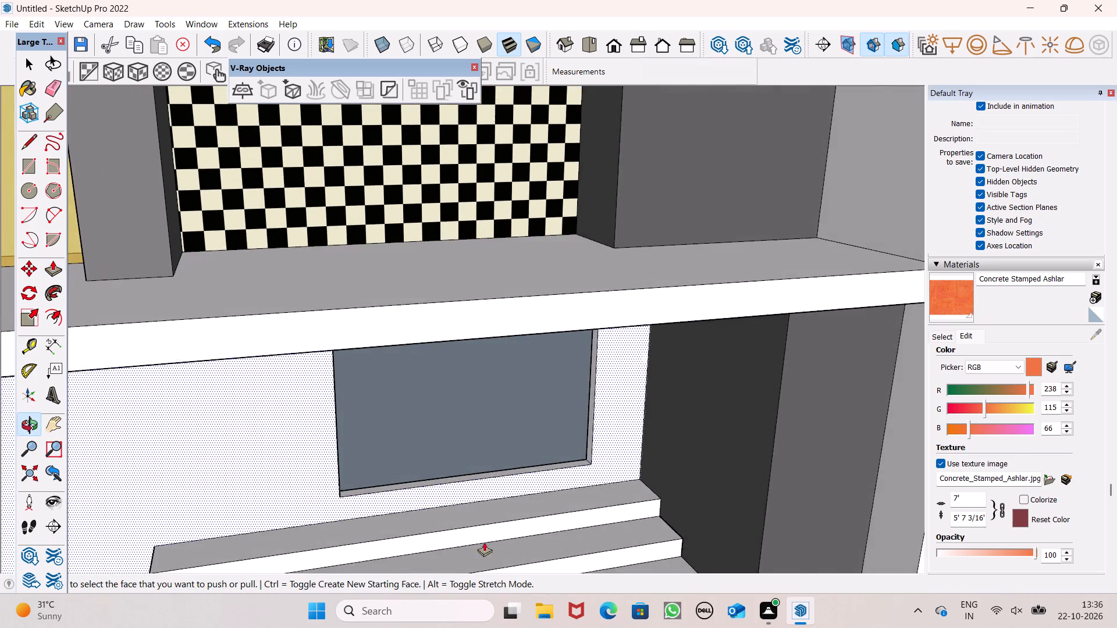
{"action": "scroll", "coordinate": [484, 542], "scroll_direction": "up", "scroll_amount": 4}
{"action": "left_click_drag", "start_coordinate": [409, 465], "coordinate": [413, 493]}
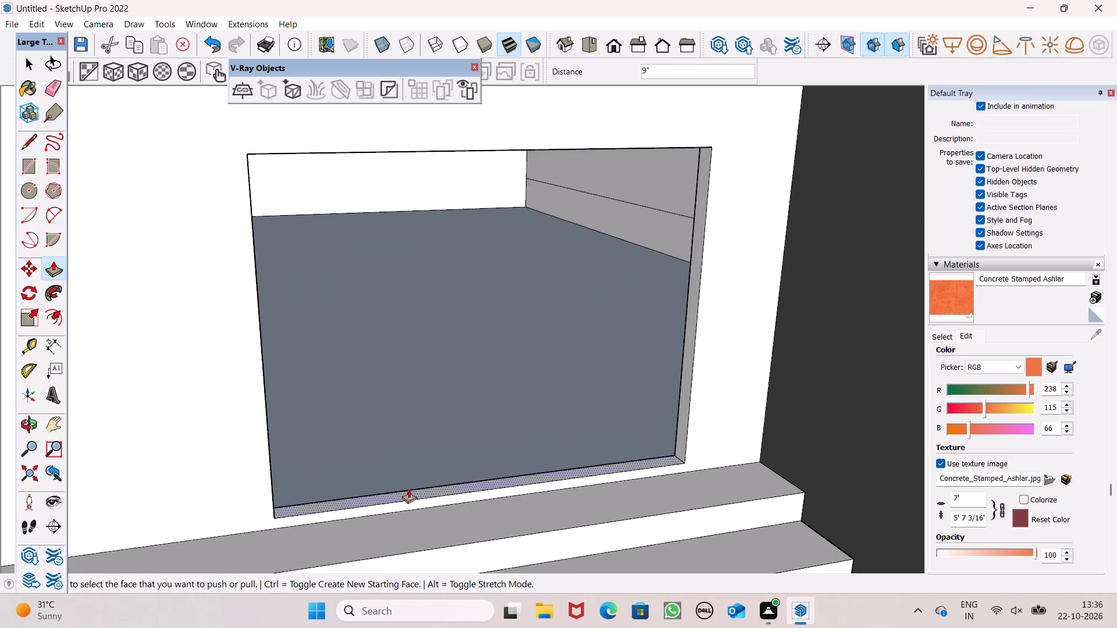
Pull the opening's side face nearest the grey pillar inward by 9 7/16" to narrow the opening.
{"action": "scroll", "coordinate": [329, 438], "scroll_direction": "down", "scroll_amount": 4}
{"action": "middle_click_drag", "start_coordinate": [415, 460], "coordinate": [323, 425]}
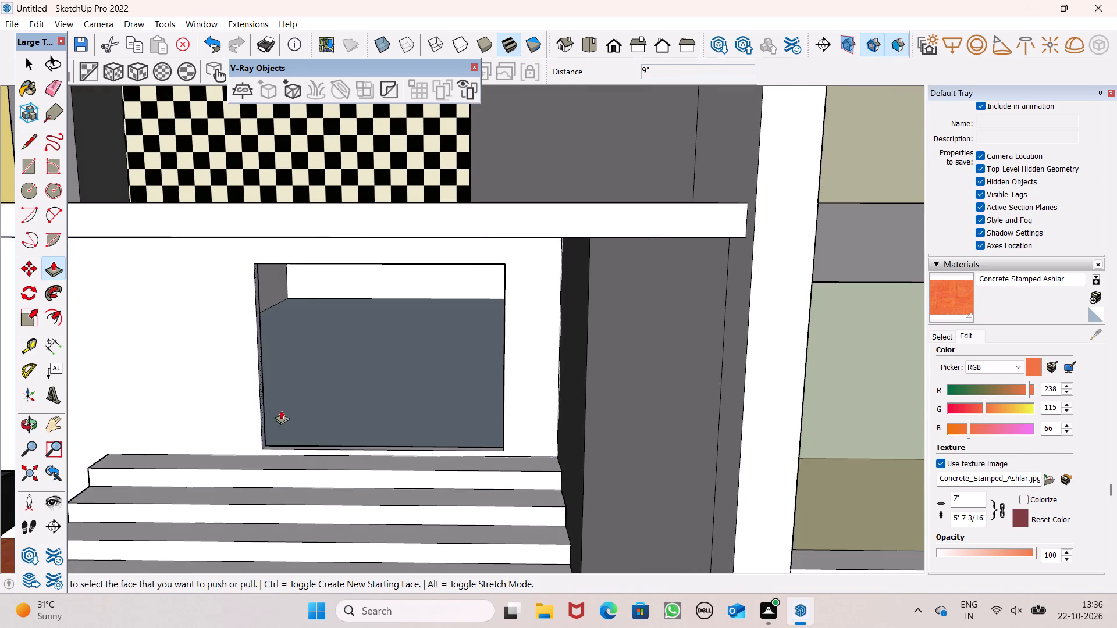
{"action": "middle_click_drag", "start_coordinate": [282, 423], "coordinate": [201, 427]}
{"action": "scroll", "coordinate": [250, 436], "scroll_direction": "up", "scroll_amount": 1}
{"action": "middle_click_drag", "start_coordinate": [258, 447], "coordinate": [533, 476]}
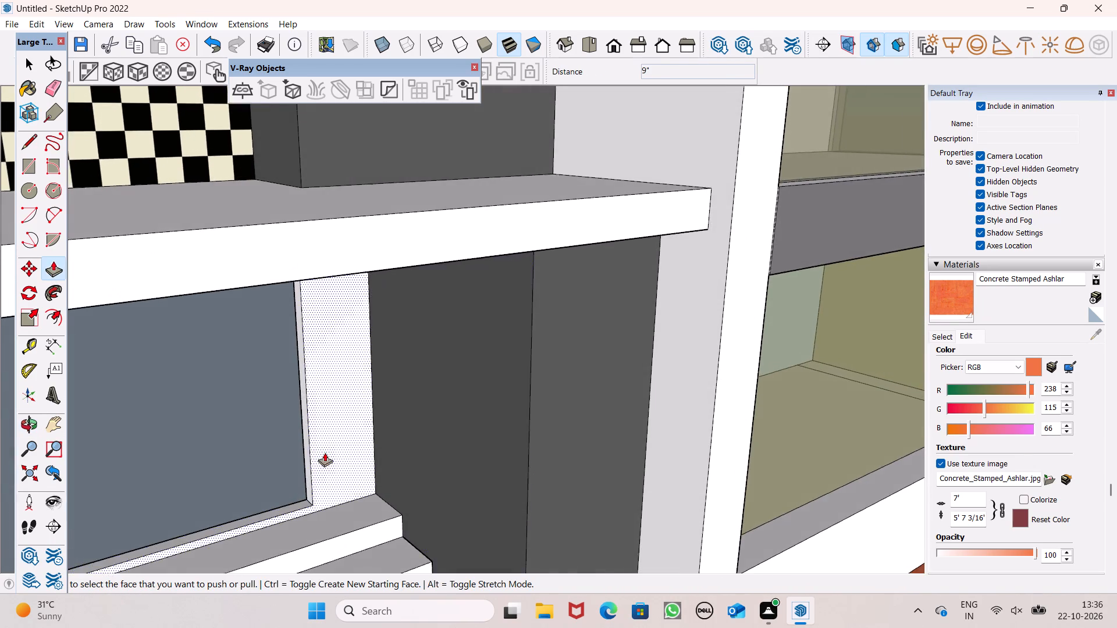
{"action": "scroll", "coordinate": [310, 450], "scroll_direction": "up", "scroll_amount": 2}
{"action": "left_click_drag", "start_coordinate": [308, 461], "coordinate": [282, 476]}
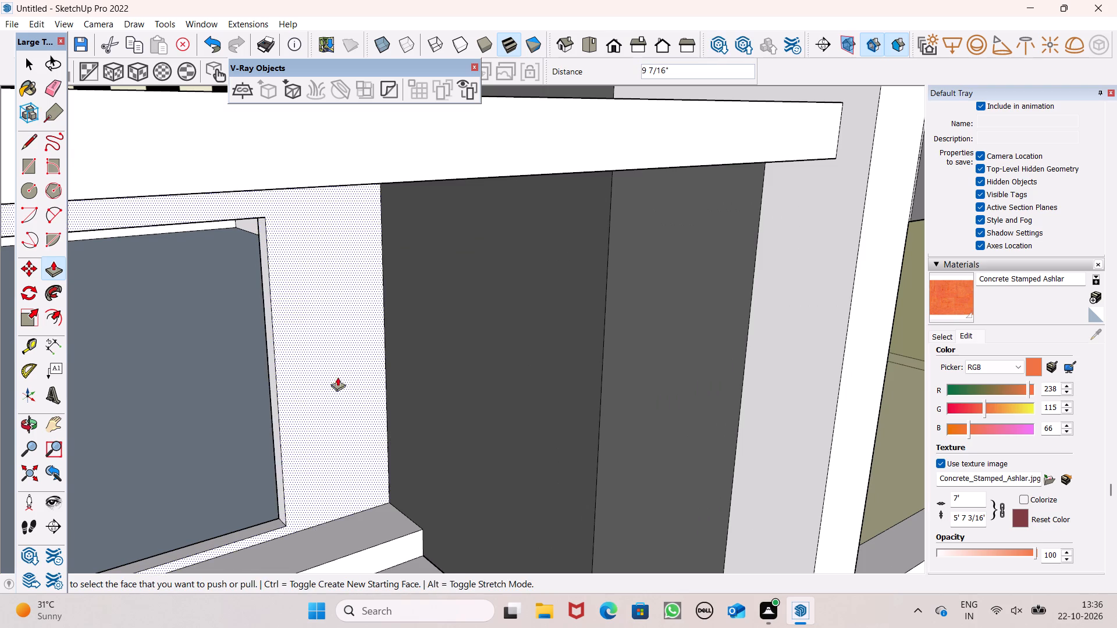
{"action": "scroll", "coordinate": [344, 365], "scroll_direction": "down", "scroll_amount": 6}
{"action": "middle_click_drag", "start_coordinate": [355, 394], "coordinate": [320, 381]}
{"action": "scroll", "coordinate": [345, 348], "scroll_direction": "down", "scroll_amount": 5}
{"action": "middle_click_drag", "start_coordinate": [266, 389], "coordinate": [121, 370]}
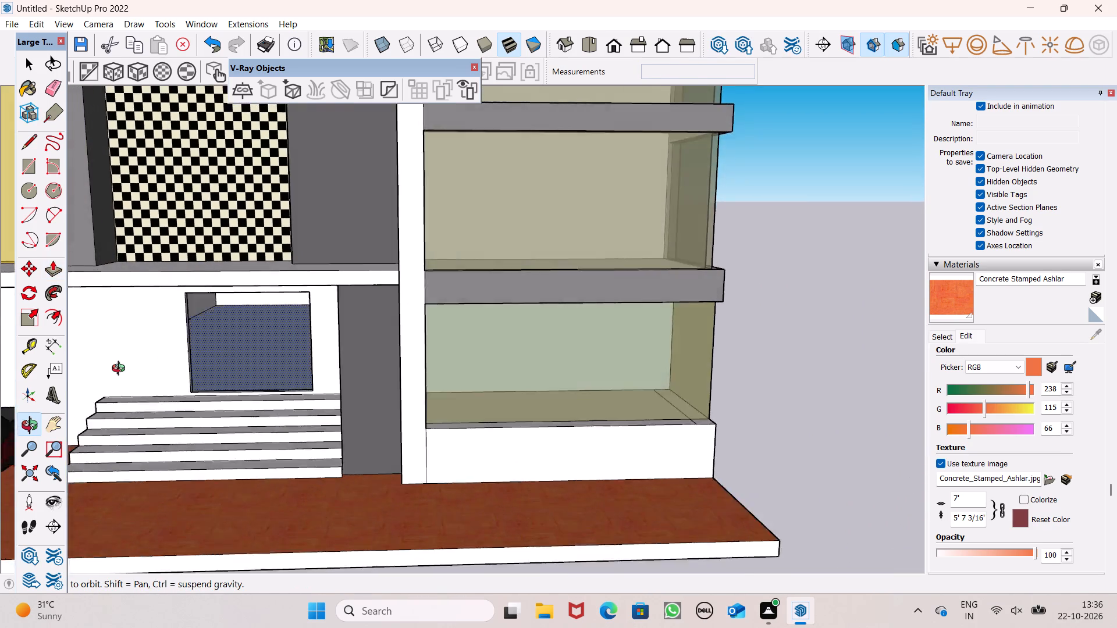
{"action": "middle_click_drag", "start_coordinate": [121, 370], "coordinate": [80, 370]}
{"action": "middle_click_drag", "start_coordinate": [111, 369], "coordinate": [164, 355]}
{"action": "key", "text": "space"}
{"action": "key", "text": "space"}
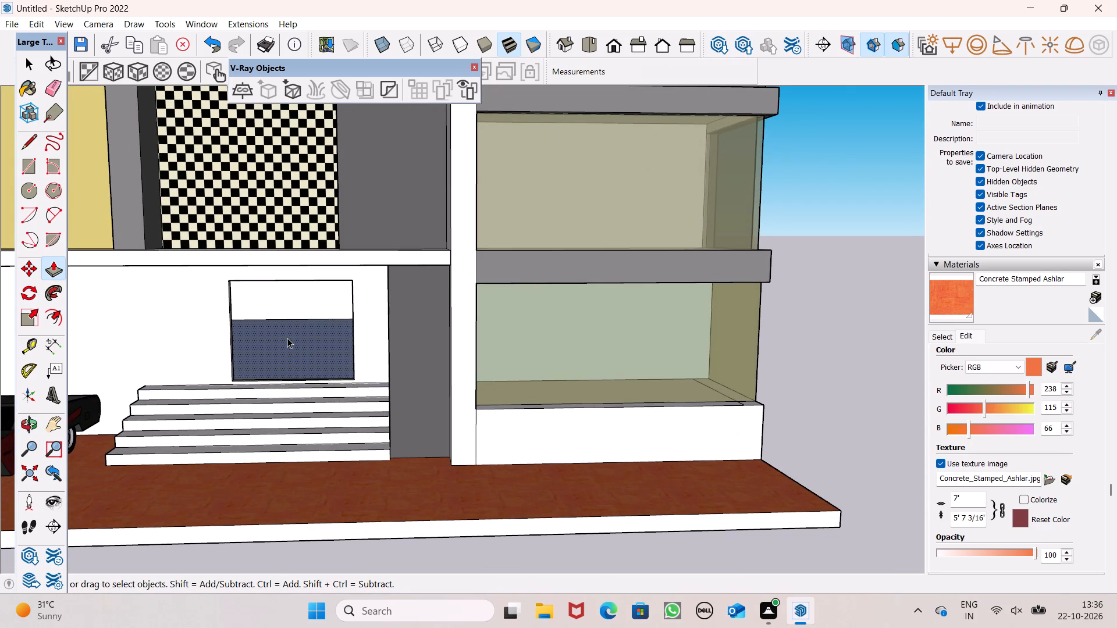
Draw a freestanding vertical square of about 17' 7" per side in the empty space beside the building.
{"action": "scroll", "coordinate": [287, 338], "scroll_direction": "down", "scroll_amount": 9}
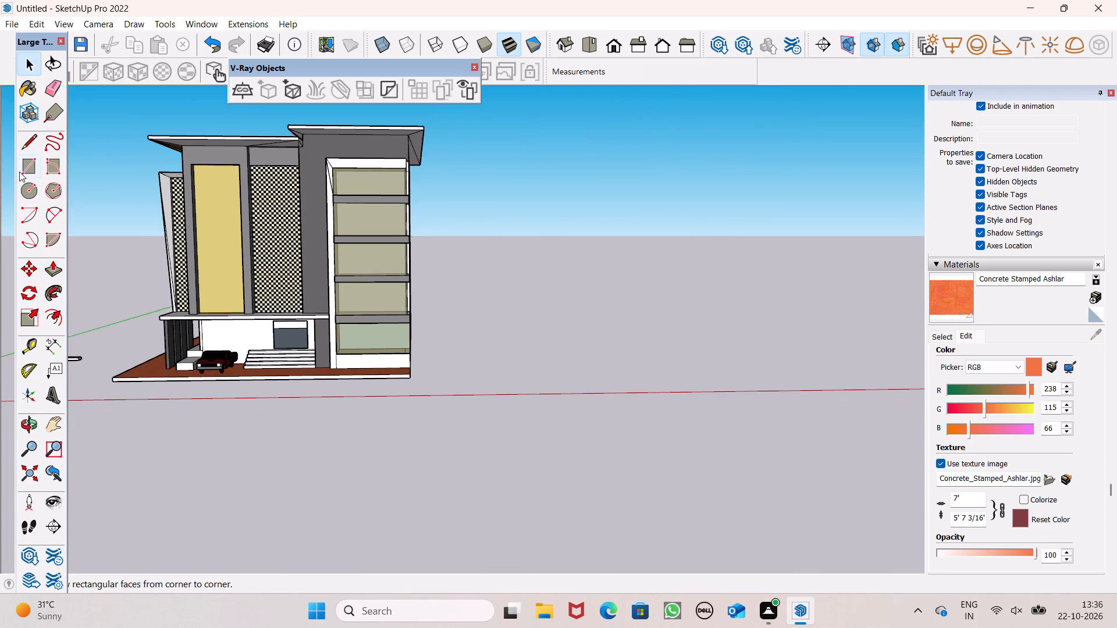
{"action": "left_click", "coordinate": [27, 163]}
{"action": "left_click", "coordinate": [493, 266]}
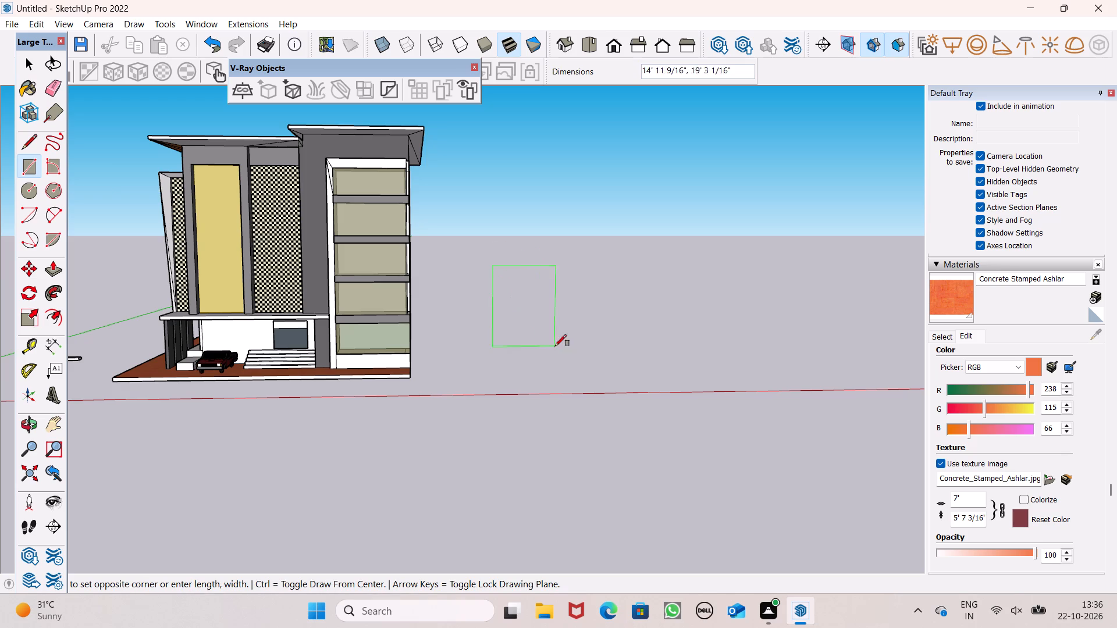
{"action": "left_click", "coordinate": [565, 340]}
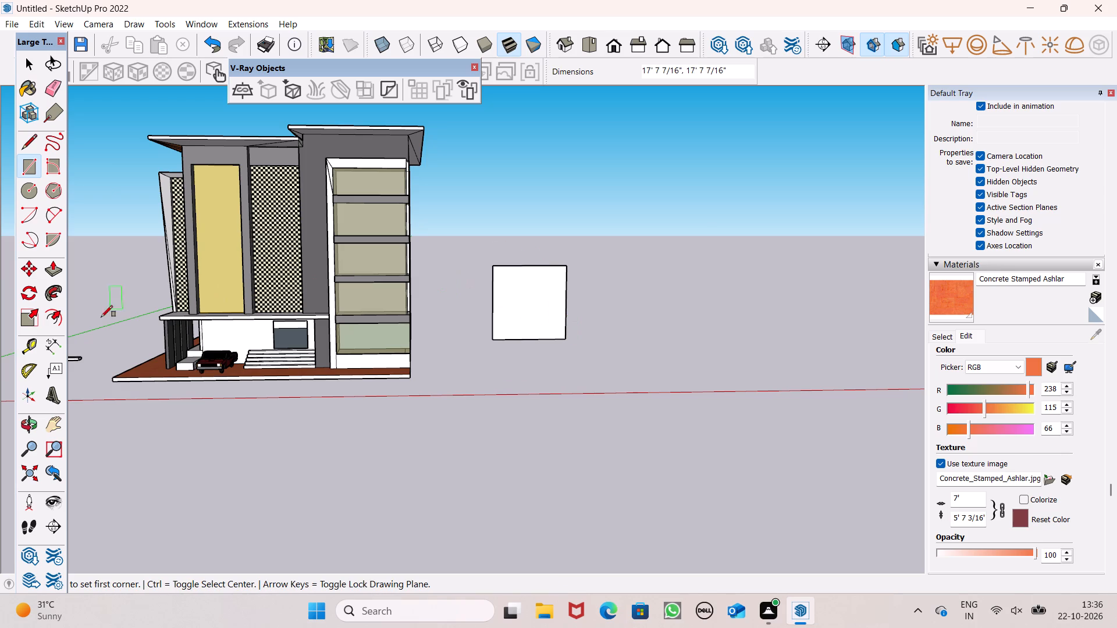
Offset the freestanding square's edges inward to form a narrow frame border.
{"action": "left_click", "coordinate": [58, 323]}
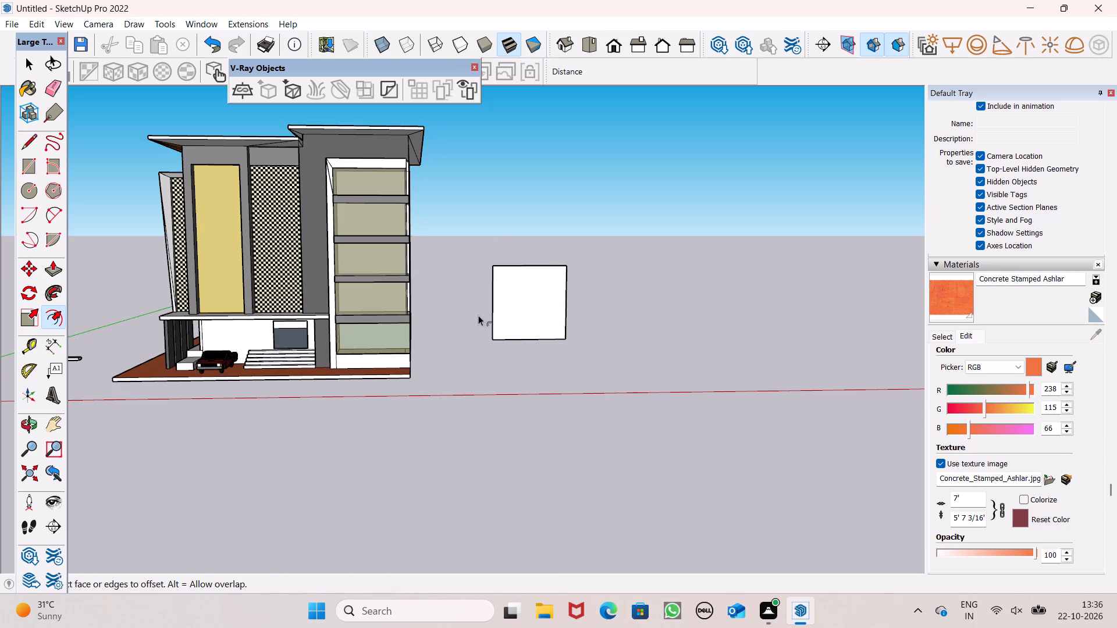
{"action": "scroll", "coordinate": [489, 319], "scroll_direction": "up", "scroll_amount": 4}
{"action": "left_click_drag", "start_coordinate": [540, 265], "coordinate": [536, 254]}
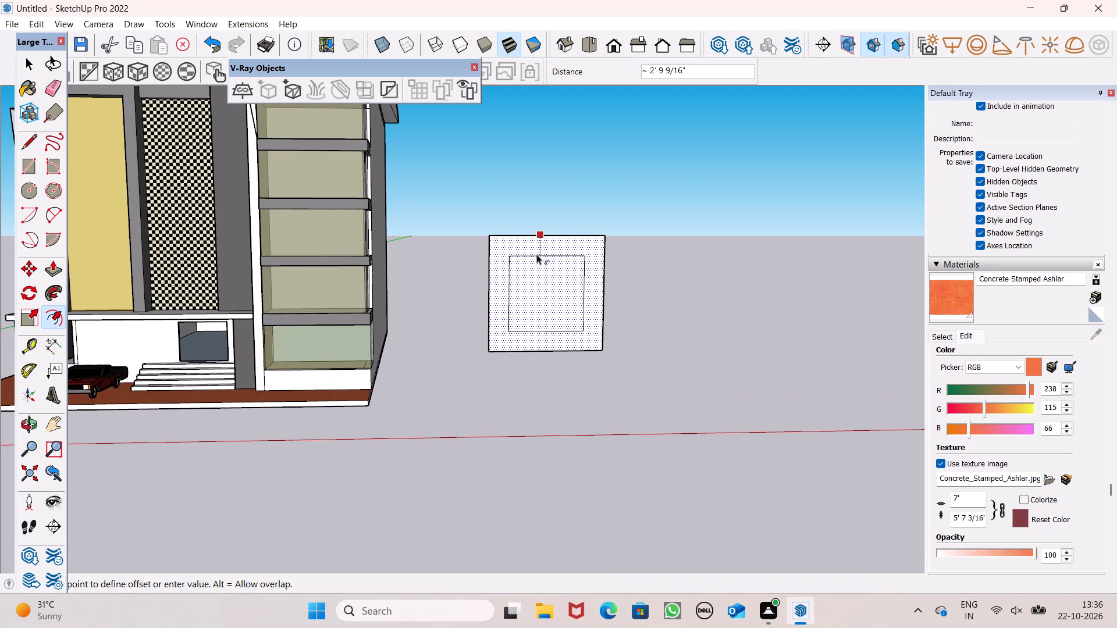
{"action": "left_click_drag", "start_coordinate": [536, 254], "coordinate": [534, 244]}
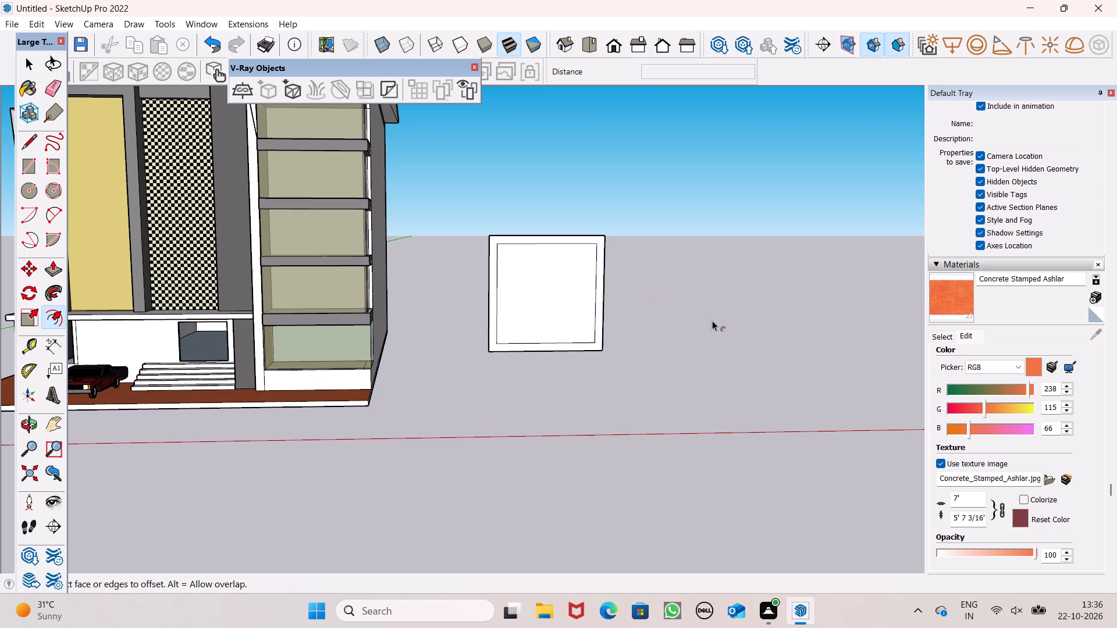
Draw a vertical strip about 7" wide and 15' 2" tall inside the freestanding frame, spanning from its top inner edge to its bottom inner edge.
{"action": "scroll", "coordinate": [712, 320], "scroll_direction": "up", "scroll_amount": 2}
{"action": "scroll", "coordinate": [504, 229], "scroll_direction": "up", "scroll_amount": 4}
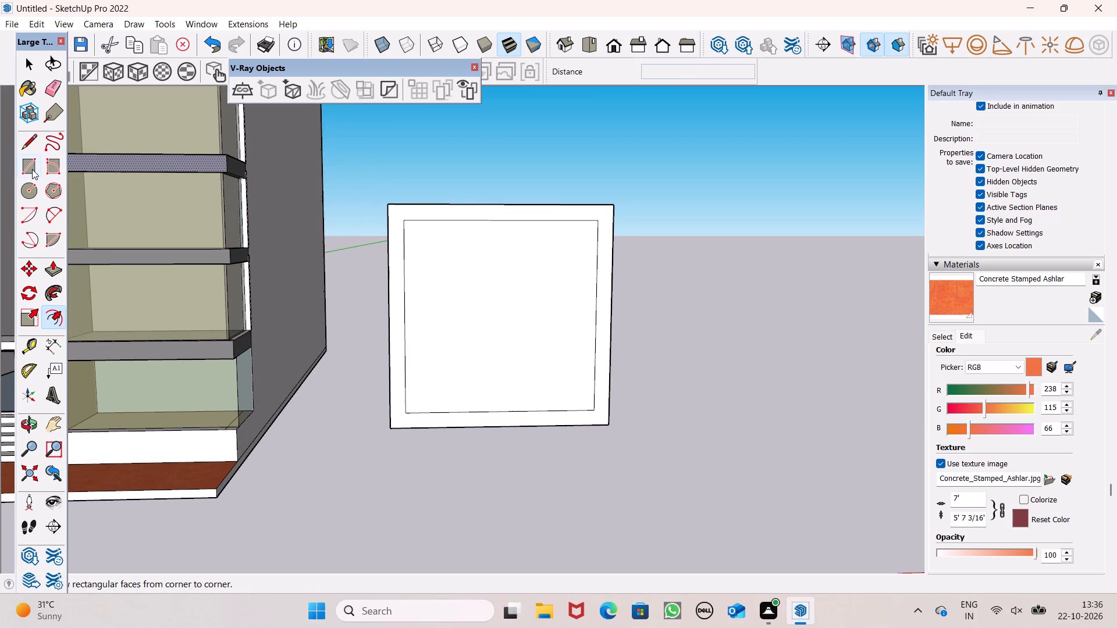
{"action": "left_click", "coordinate": [31, 170]}
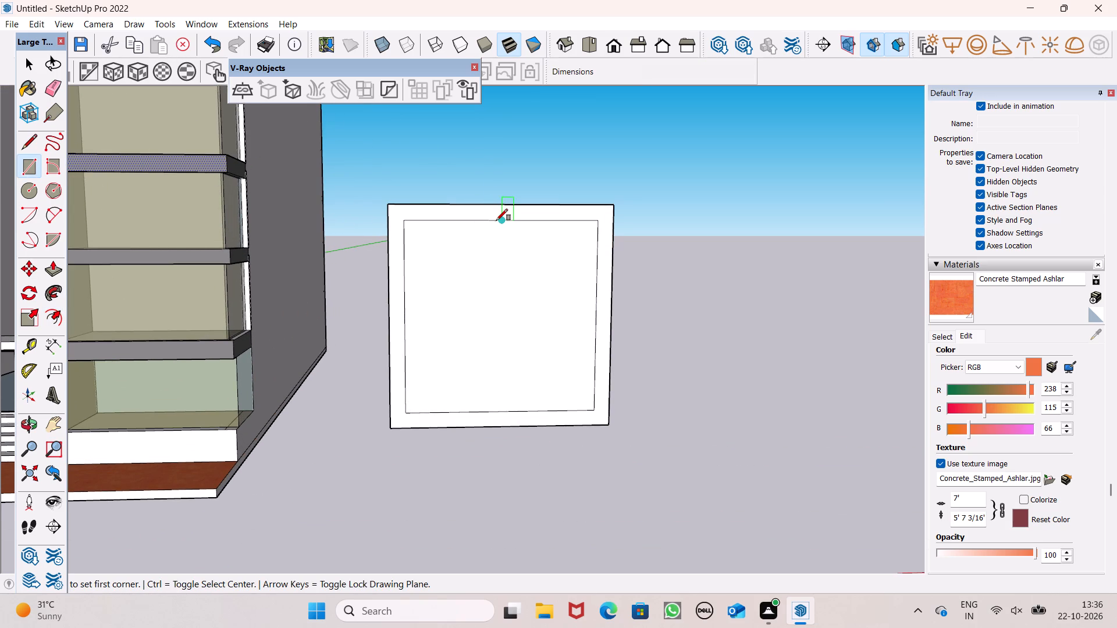
{"action": "left_click", "coordinate": [489, 219]}
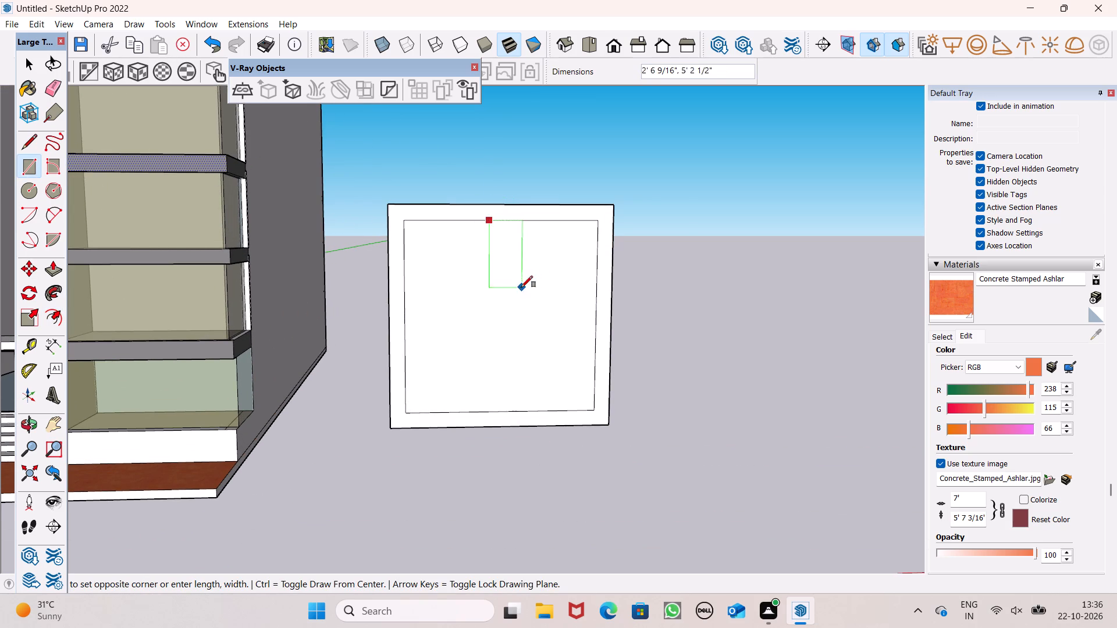
{"action": "scroll", "coordinate": [551, 351], "scroll_direction": "up", "scroll_amount": 3}
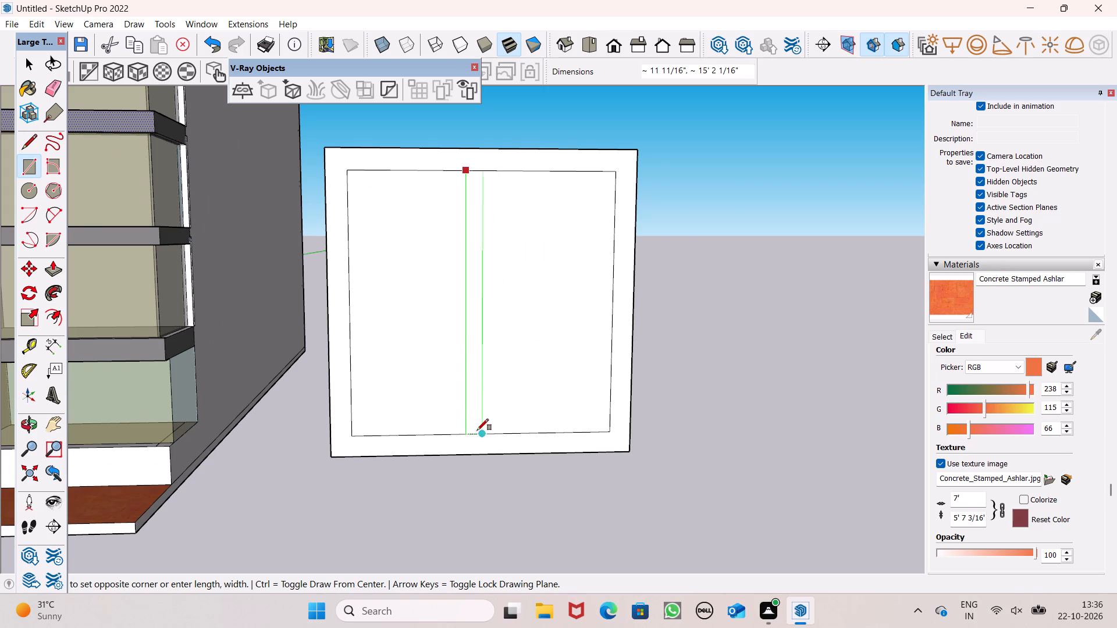
{"action": "scroll", "coordinate": [478, 431], "scroll_direction": "up", "scroll_amount": 6}
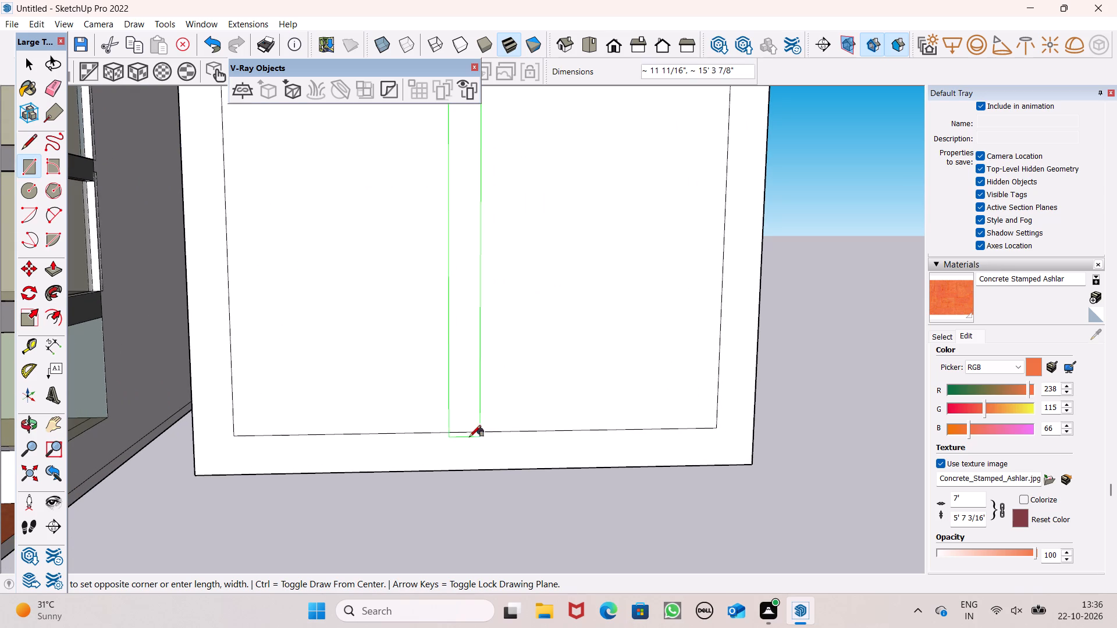
{"action": "scroll", "coordinate": [467, 433], "scroll_direction": "up", "scroll_amount": 3}
{"action": "left_click", "coordinate": [469, 431]}
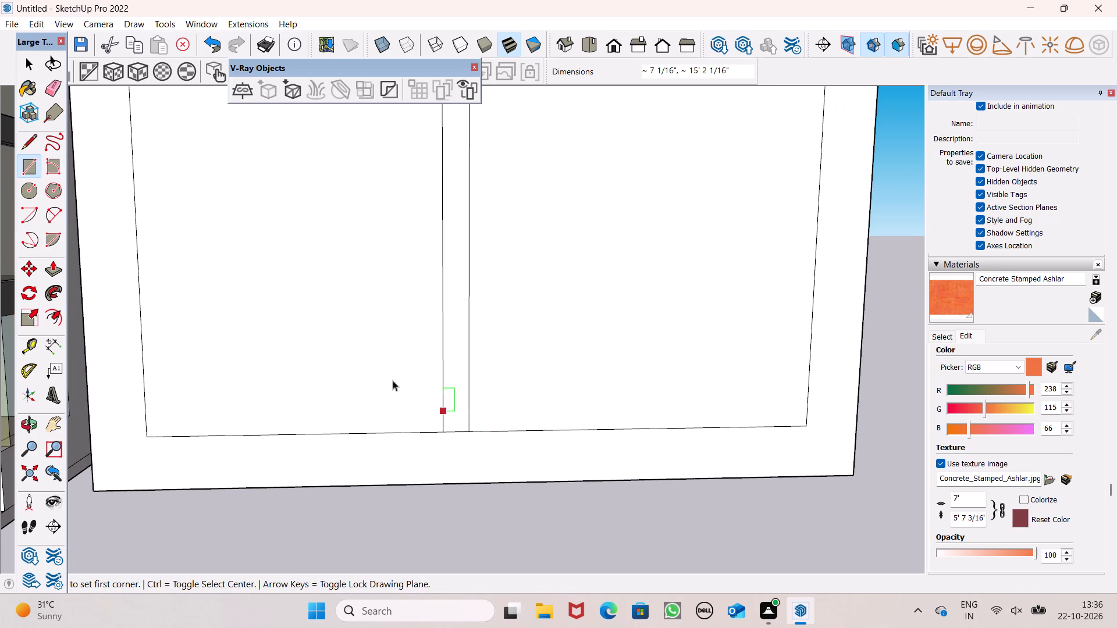
Move the vertical divider strip sideways by 4" towards the middle of the freestanding frame.
{"action": "key", "text": "space"}
{"action": "scroll", "coordinate": [364, 365], "scroll_direction": "down", "scroll_amount": 12}
{"action": "scroll", "coordinate": [396, 195], "scroll_direction": "up", "scroll_amount": 3}
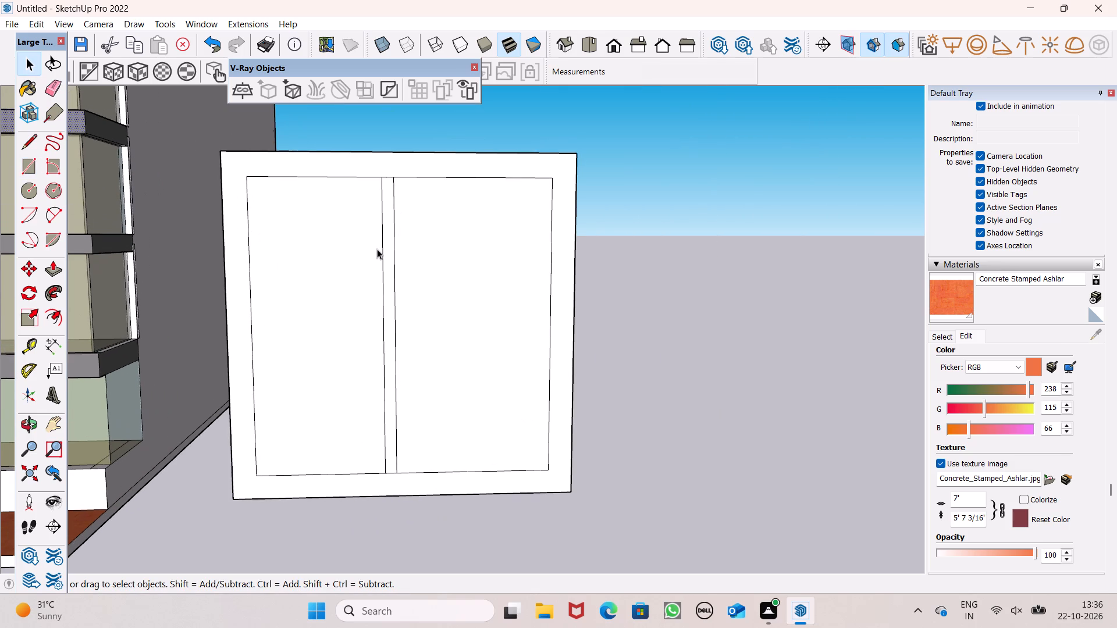
{"action": "double_click", "coordinate": [390, 320]}
{"action": "key", "text": "m"}
{"action": "key", "text": "Return"}
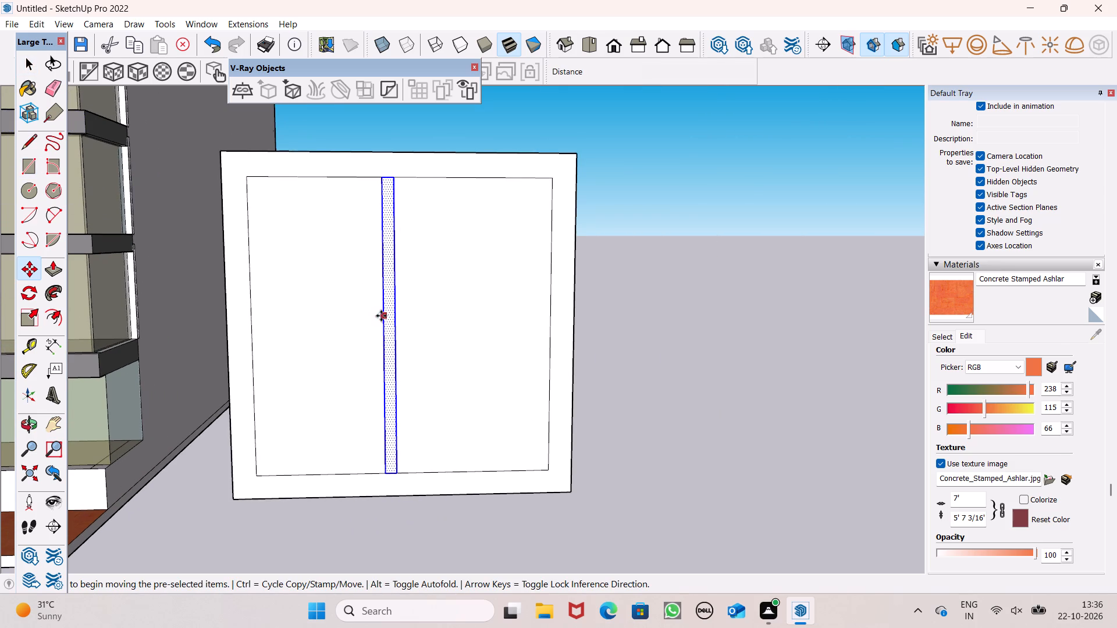
{"action": "left_click_drag", "start_coordinate": [391, 309], "coordinate": [401, 308]}
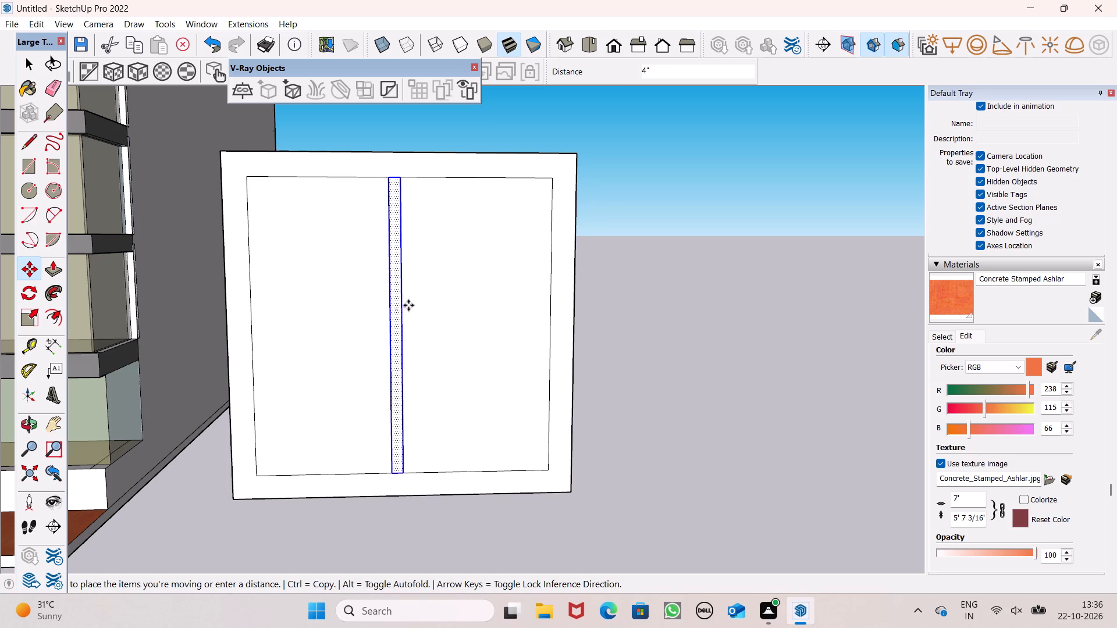
{"action": "left_click", "coordinate": [408, 305]}
{"action": "key", "text": "space"}
{"action": "left_click", "coordinate": [695, 371]}
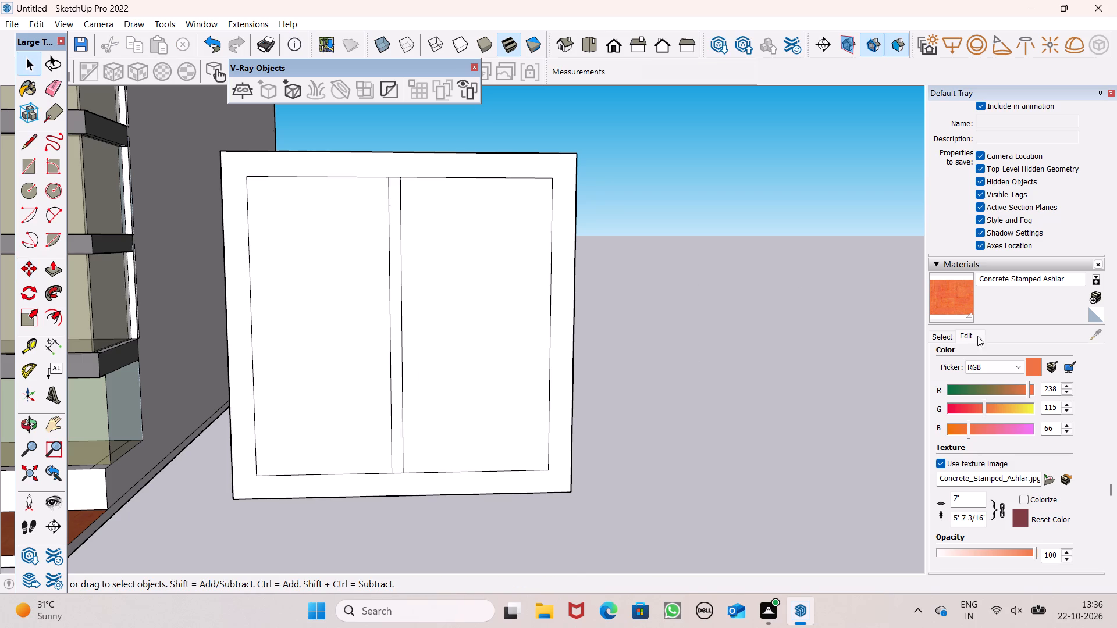
Reset the Concrete Stamped Ashlar material to its original texture colour.
{"action": "left_click", "coordinate": [1017, 522]}
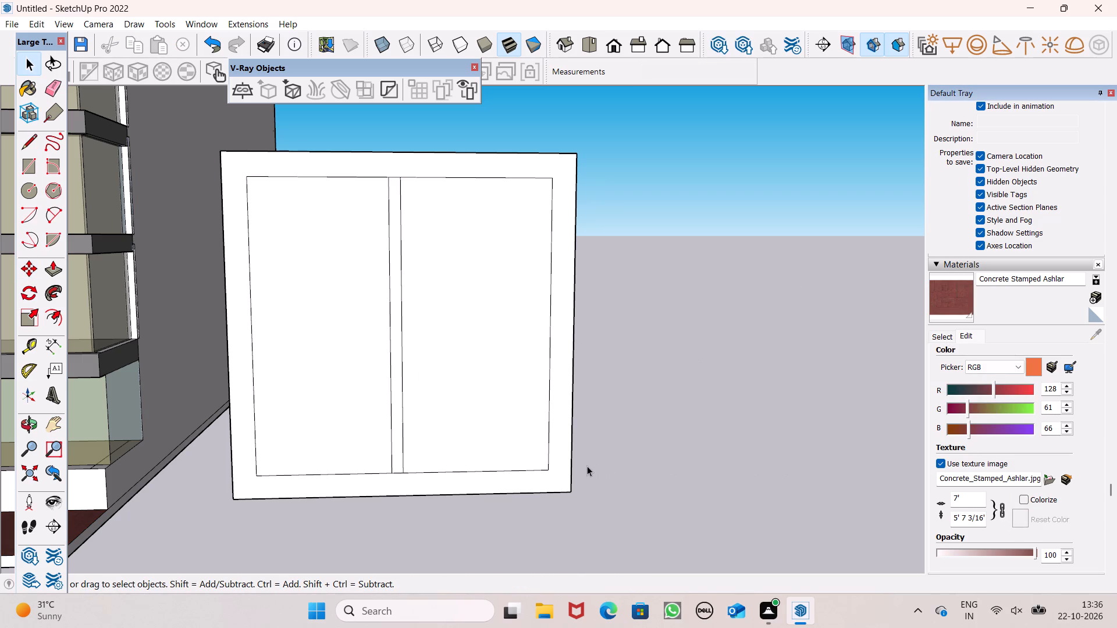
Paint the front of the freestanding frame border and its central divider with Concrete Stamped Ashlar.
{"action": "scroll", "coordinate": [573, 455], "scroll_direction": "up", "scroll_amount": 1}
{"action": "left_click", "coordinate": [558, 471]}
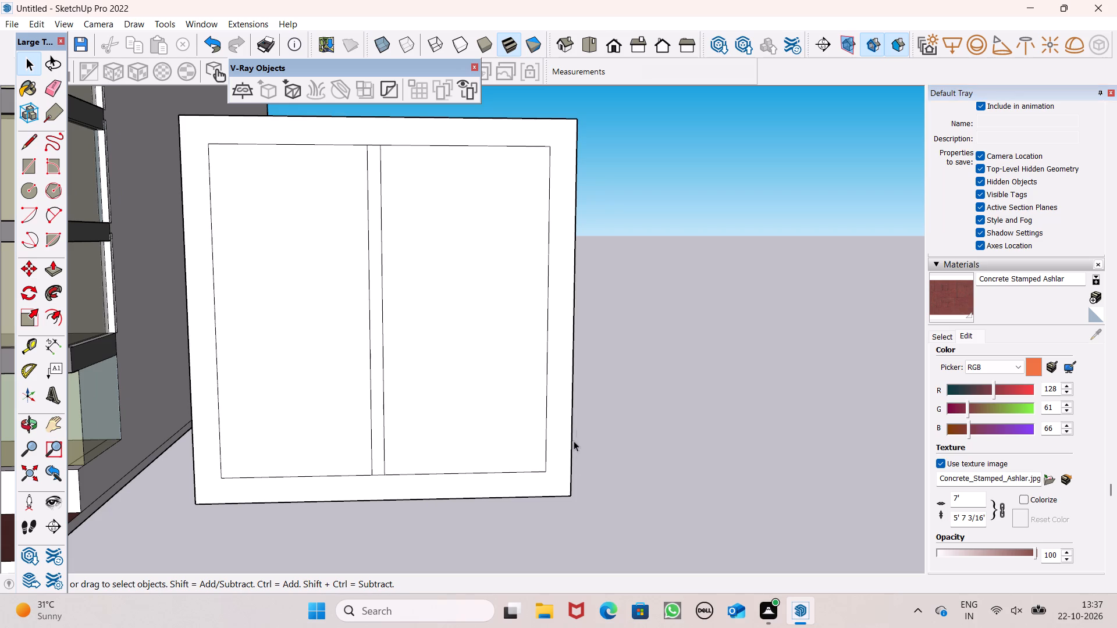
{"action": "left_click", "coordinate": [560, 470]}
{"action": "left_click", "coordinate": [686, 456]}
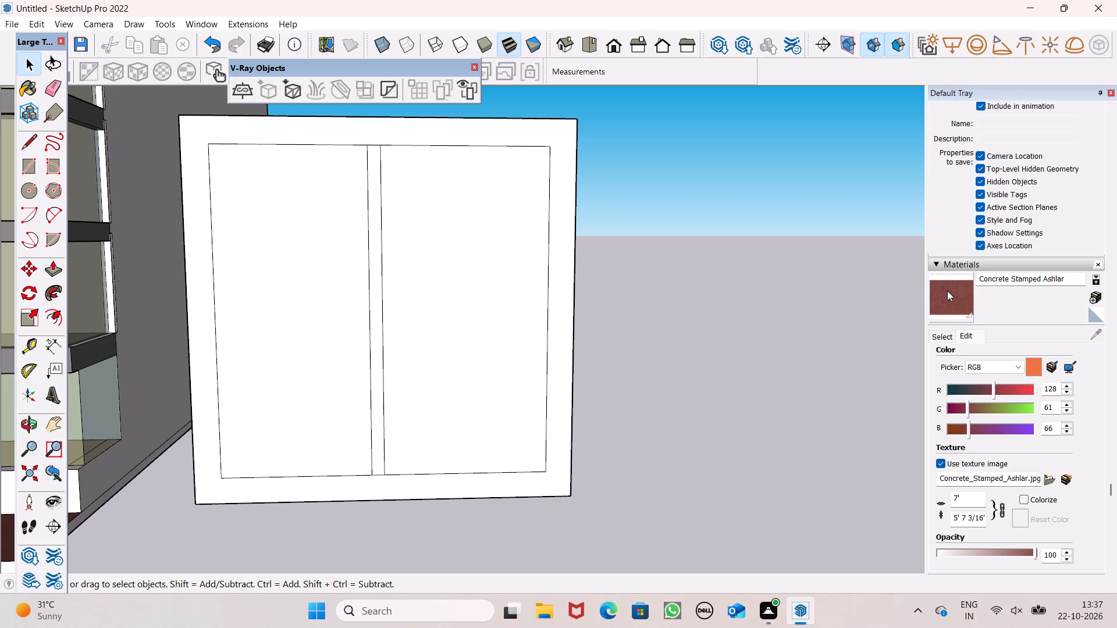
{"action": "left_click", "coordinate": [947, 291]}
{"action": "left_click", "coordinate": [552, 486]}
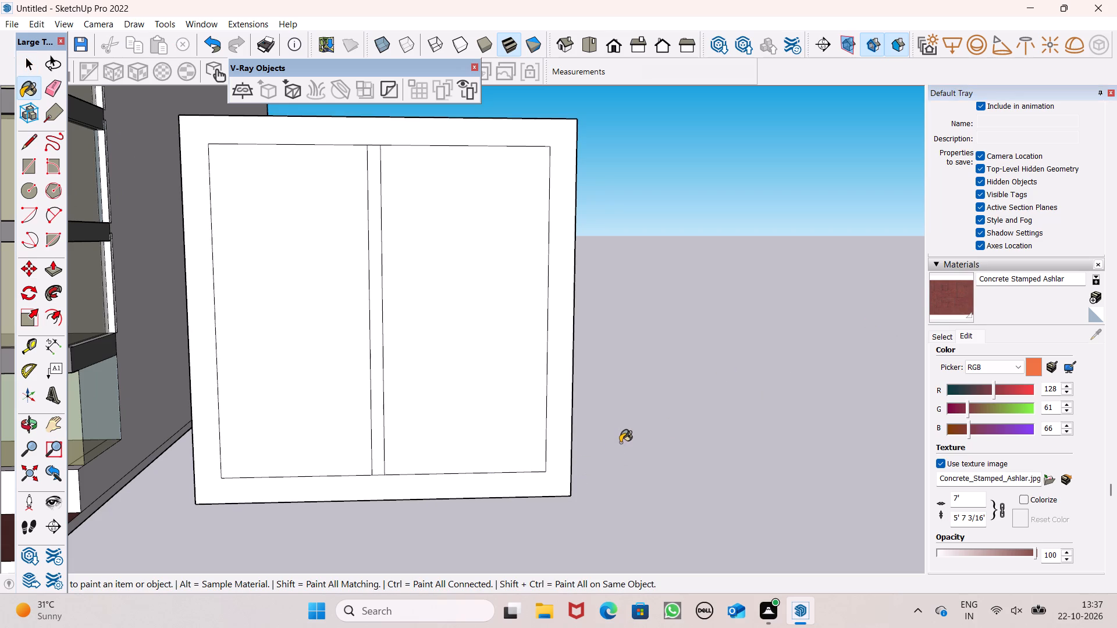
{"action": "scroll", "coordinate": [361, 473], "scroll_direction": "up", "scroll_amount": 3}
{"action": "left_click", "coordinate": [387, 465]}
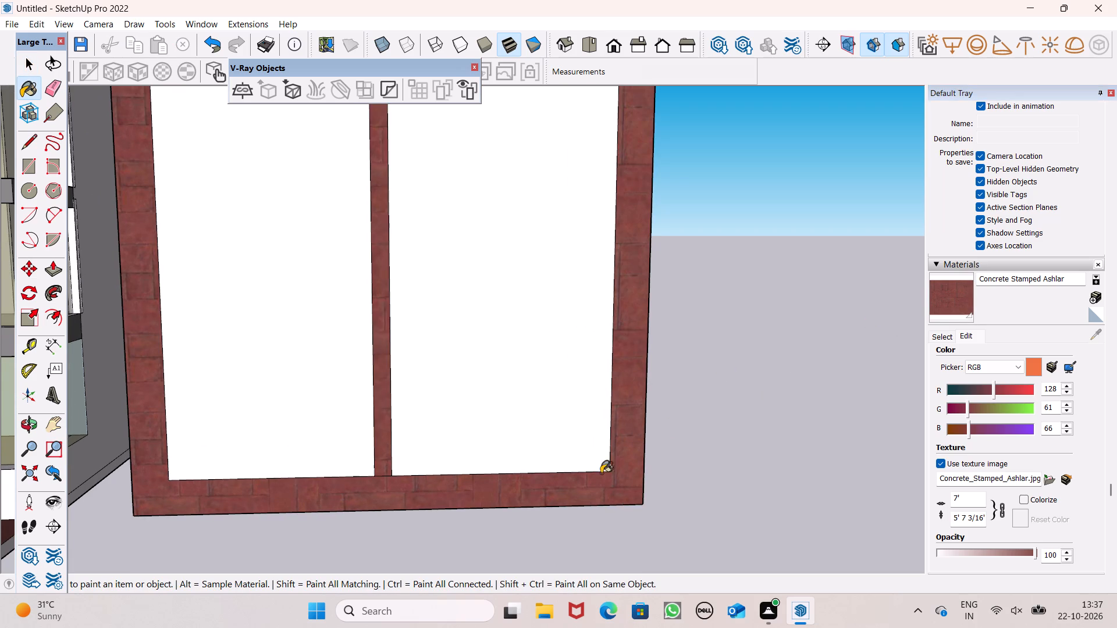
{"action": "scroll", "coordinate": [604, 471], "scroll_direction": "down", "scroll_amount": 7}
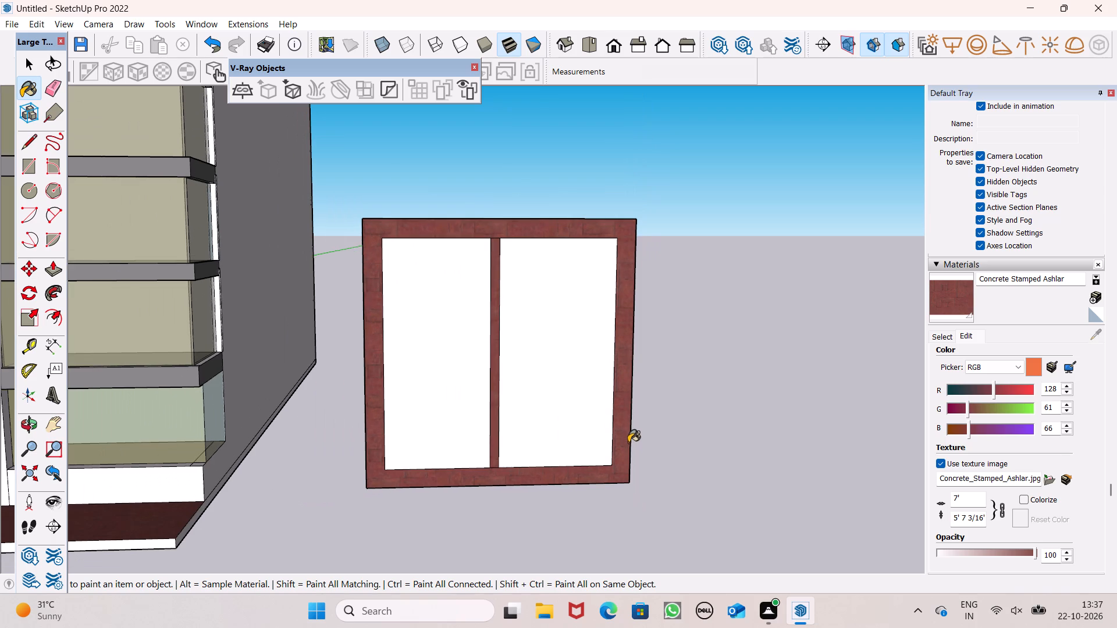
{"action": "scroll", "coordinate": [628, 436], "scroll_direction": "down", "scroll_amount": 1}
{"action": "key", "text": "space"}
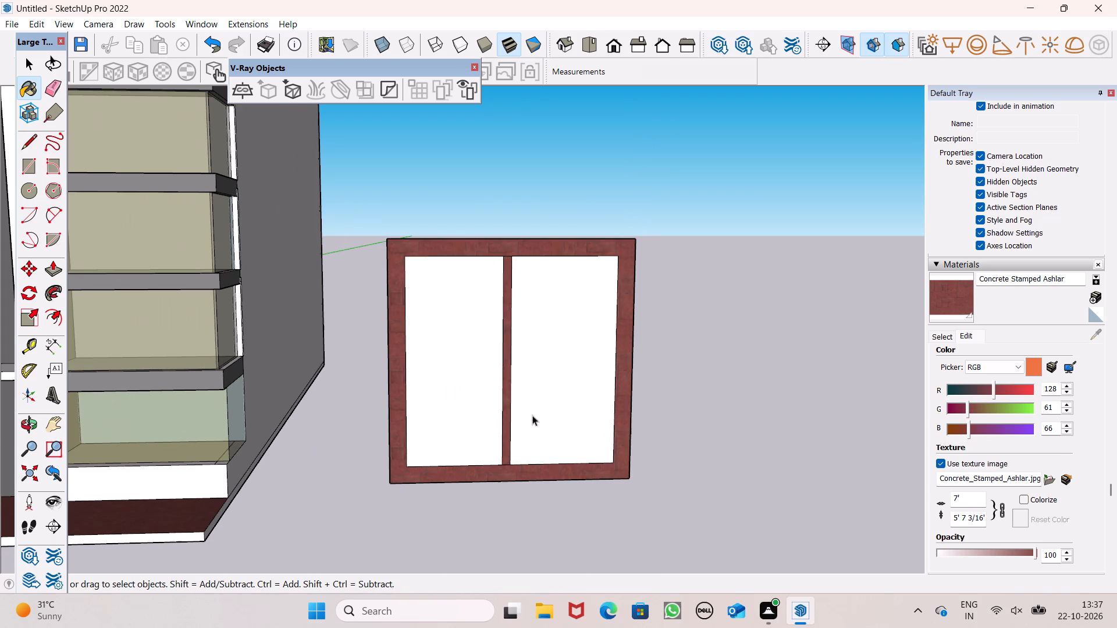
Erase the short edges at the top and bottom of the central divider to merge it with the frame border.
{"action": "left_click", "coordinate": [51, 85]}
{"action": "scroll", "coordinate": [388, 240], "scroll_direction": "up", "scroll_amount": 4}
{"action": "scroll", "coordinate": [525, 266], "scroll_direction": "up", "scroll_amount": 5}
{"action": "scroll", "coordinate": [586, 262], "scroll_direction": "up", "scroll_amount": 4}
{"action": "left_click_drag", "start_coordinate": [586, 262], "coordinate": [588, 267]}
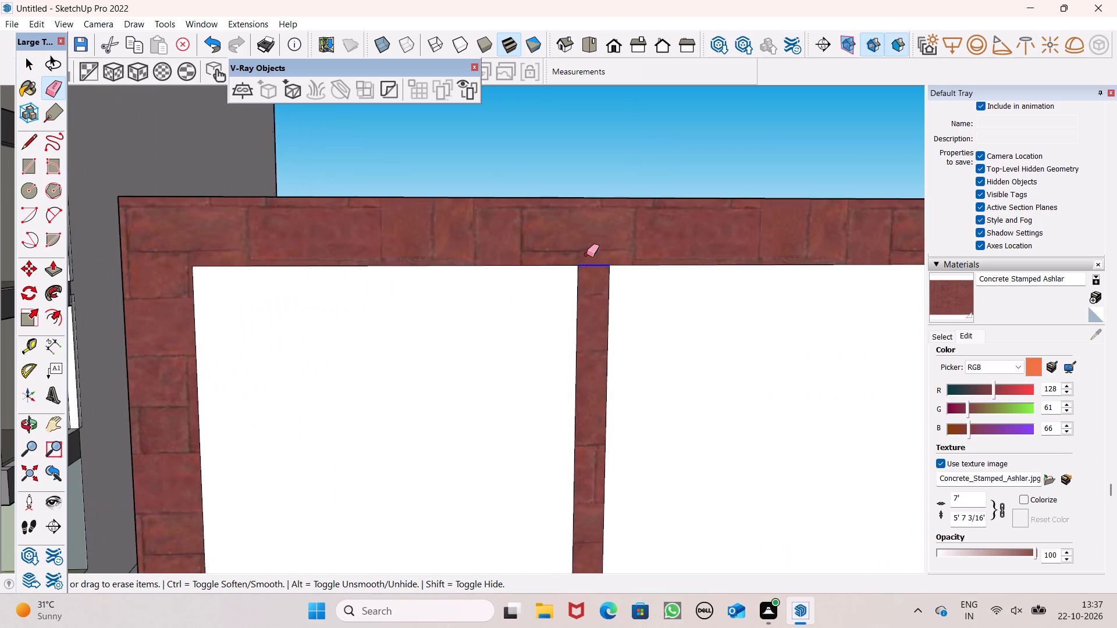
{"action": "scroll", "coordinate": [559, 188], "scroll_direction": "down", "scroll_amount": 6}
{"action": "scroll", "coordinate": [585, 410], "scroll_direction": "up", "scroll_amount": 4}
{"action": "left_click", "coordinate": [556, 454]}
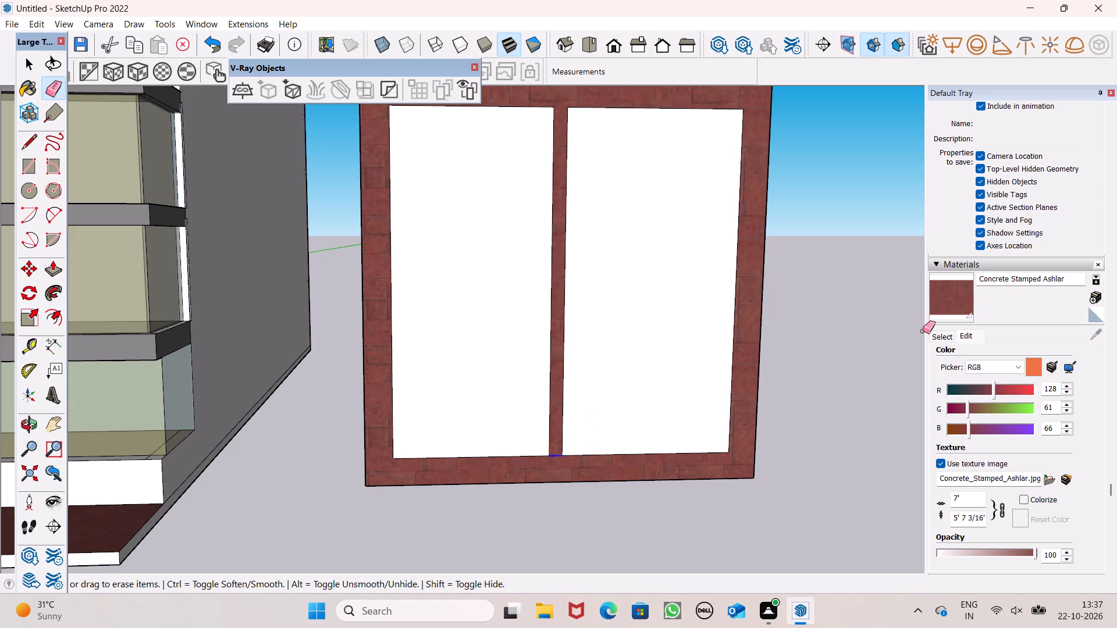
Paint the front face of the merged frame and divider with Color A08 from the Colors collection.
{"action": "left_click", "coordinate": [946, 337]}
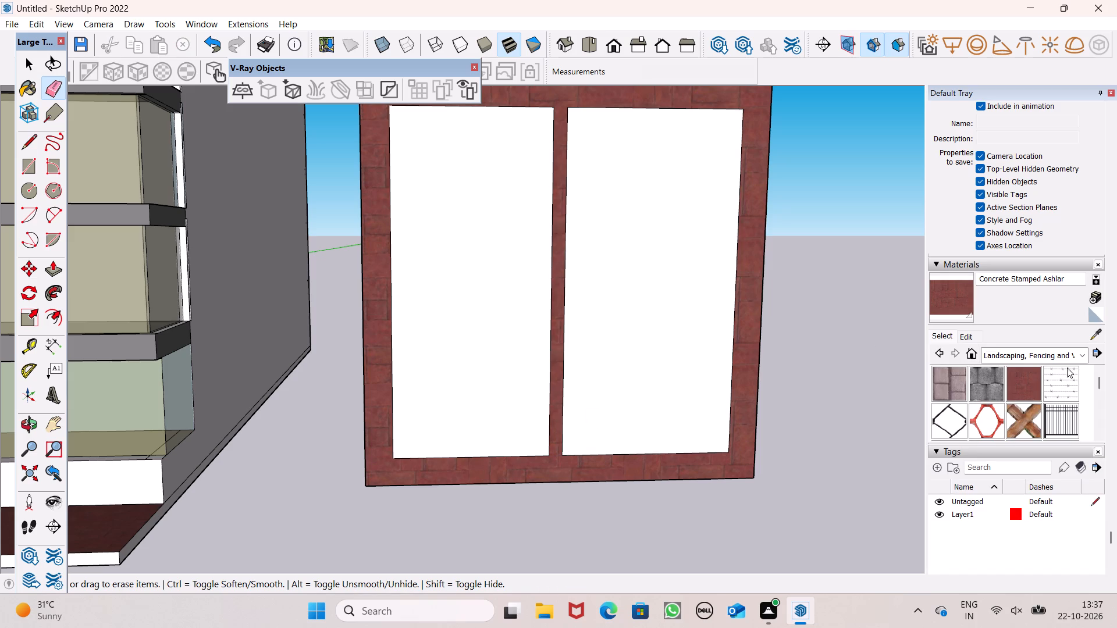
{"action": "left_click", "coordinate": [1064, 356]}
{"action": "left_click", "coordinate": [1051, 402]}
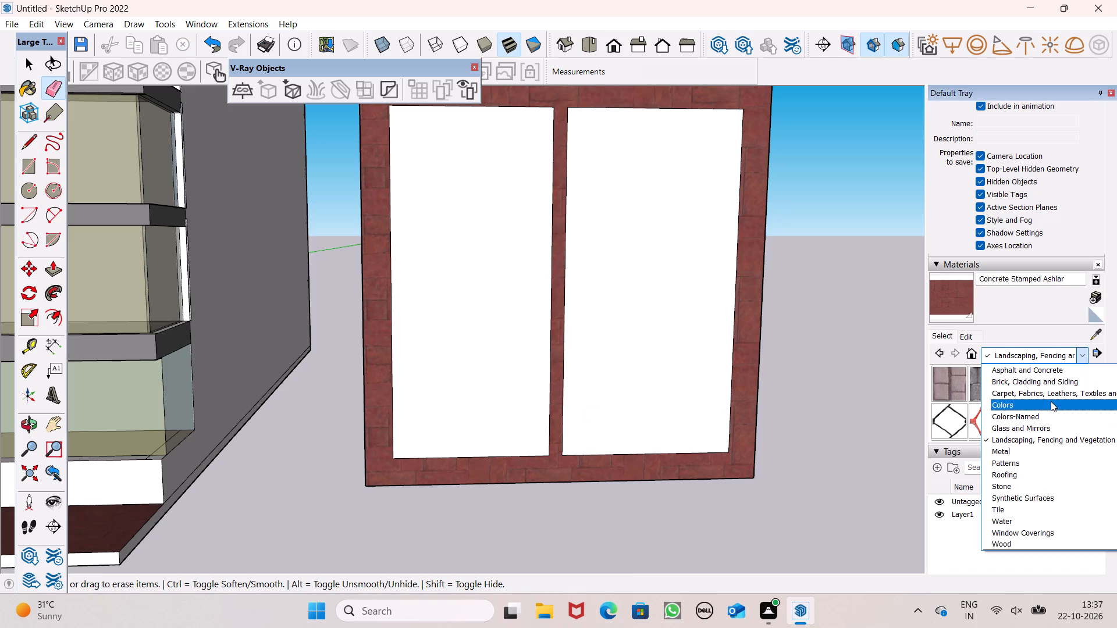
{"action": "left_click", "coordinate": [1054, 411]}
{"action": "scroll", "coordinate": [841, 469], "scroll_direction": "up", "scroll_amount": 2}
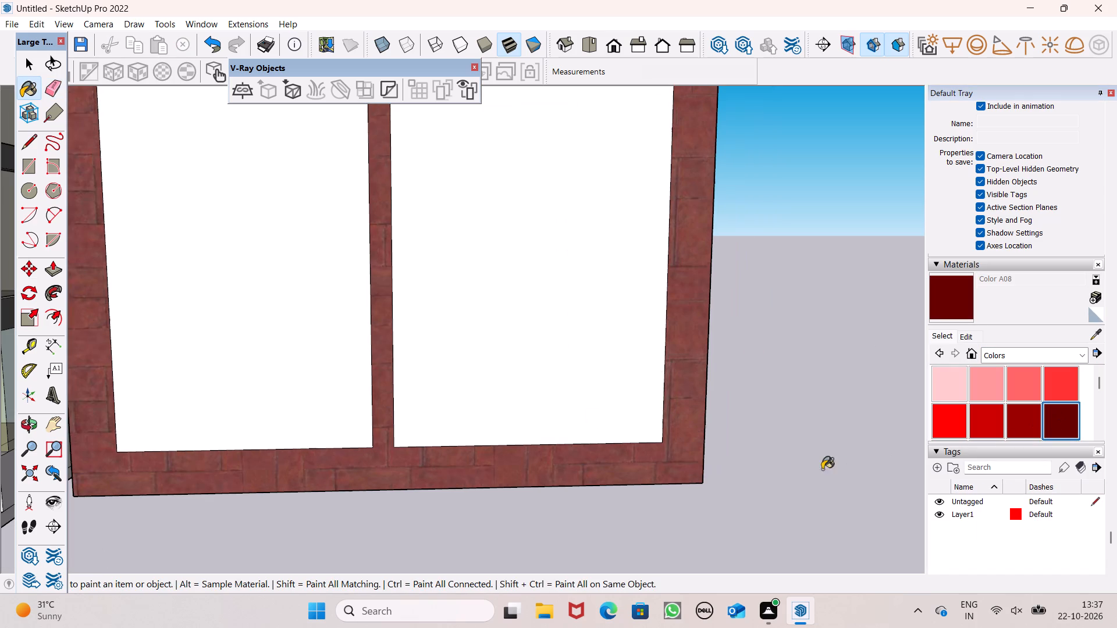
{"action": "left_click", "coordinate": [664, 469]}
{"action": "scroll", "coordinate": [713, 472], "scroll_direction": "down", "scroll_amount": 6}
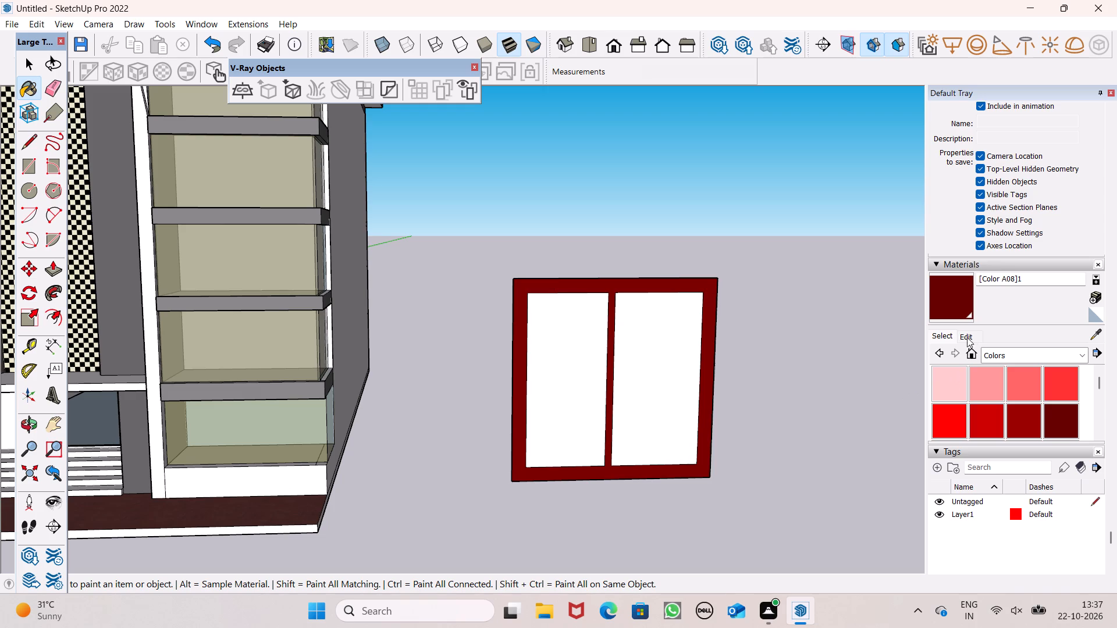
Paint the back face of the freestanding frame and divider with the same dark red Color A08.
{"action": "scroll", "coordinate": [706, 315], "scroll_direction": "down", "scroll_amount": 3}
{"action": "middle_click_drag", "start_coordinate": [725, 337], "coordinate": [187, 380]}
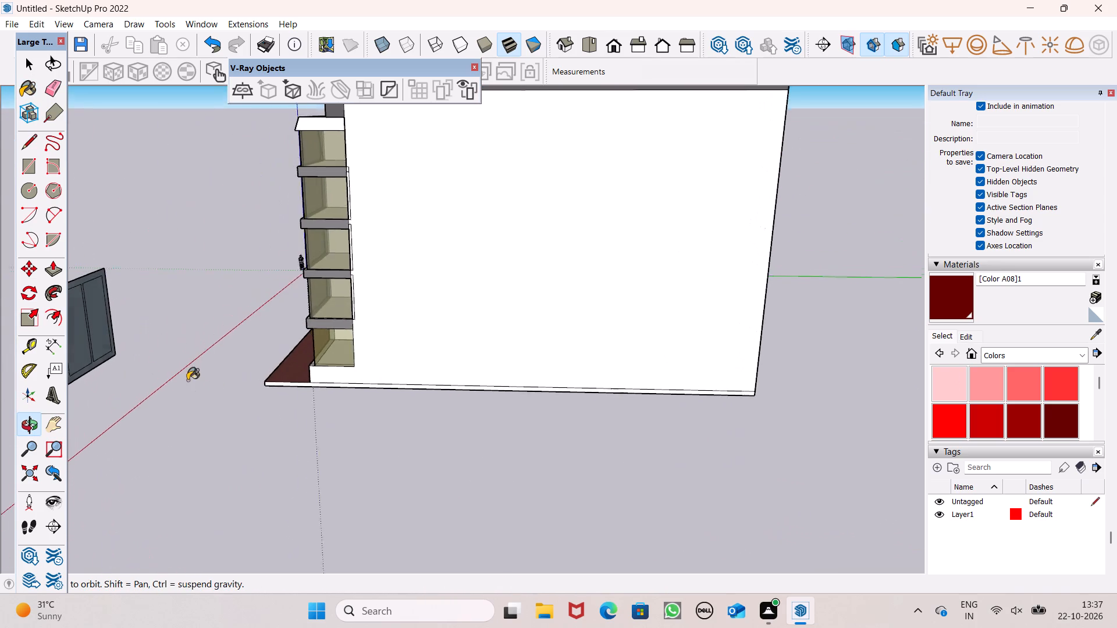
{"action": "middle_click_drag", "start_coordinate": [187, 380], "coordinate": [191, 382]}
{"action": "scroll", "coordinate": [190, 235], "scroll_direction": "down", "scroll_amount": 3}
{"action": "scroll", "coordinate": [94, 283], "scroll_direction": "up", "scroll_amount": 12}
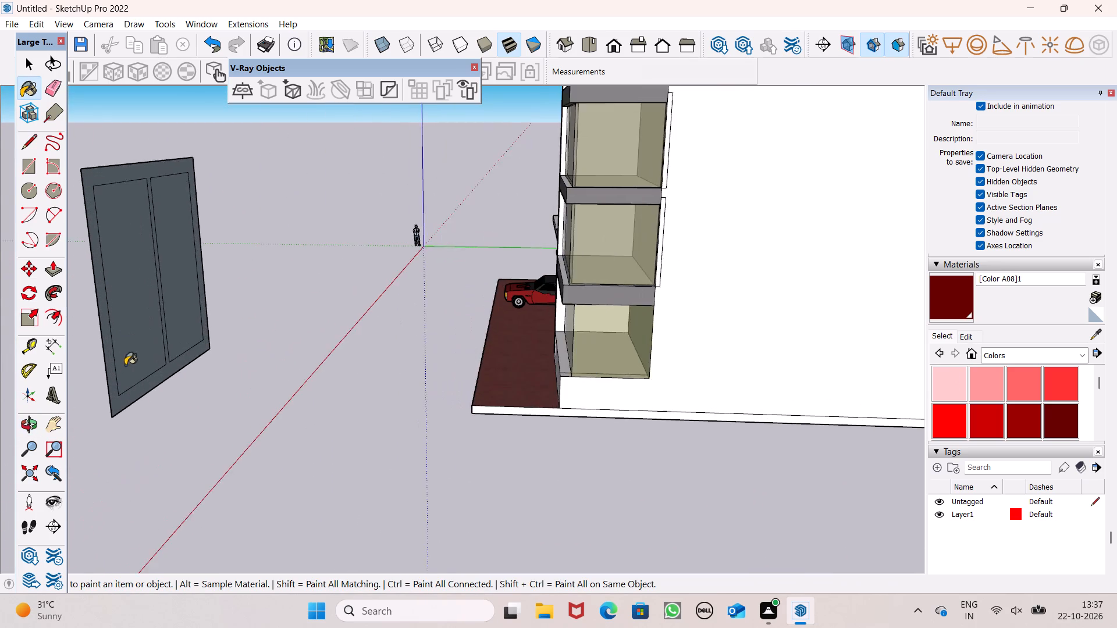
{"action": "scroll", "coordinate": [124, 402], "scroll_direction": "up", "scroll_amount": 4}
{"action": "left_click", "coordinate": [124, 402]}
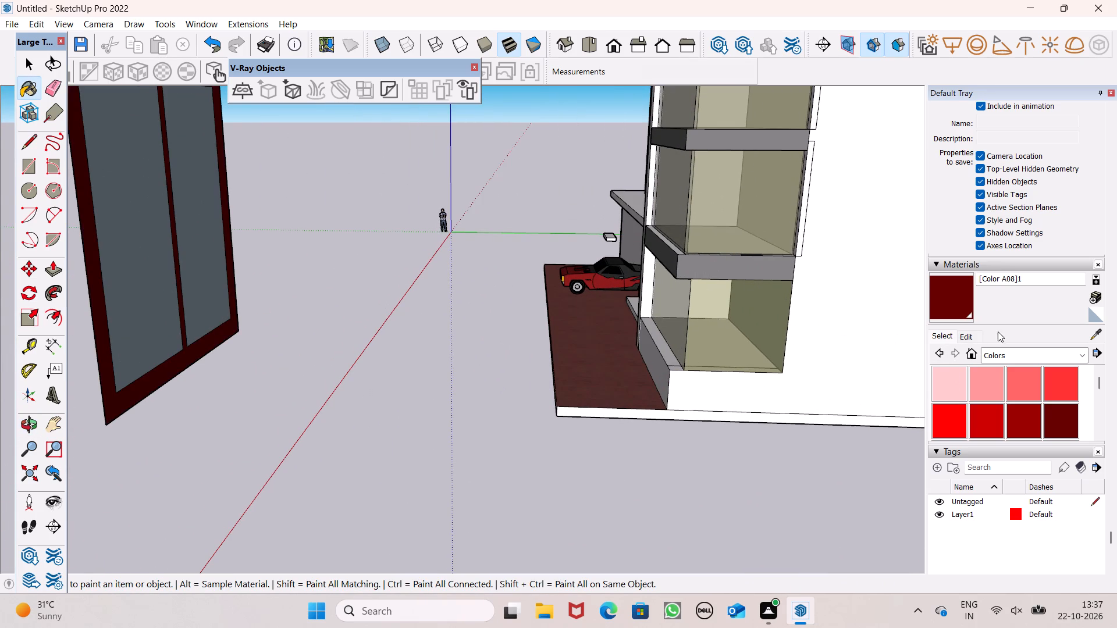
Darken the frame's Color A08 material by setting its red value to 84.
{"action": "left_click", "coordinate": [968, 337]}
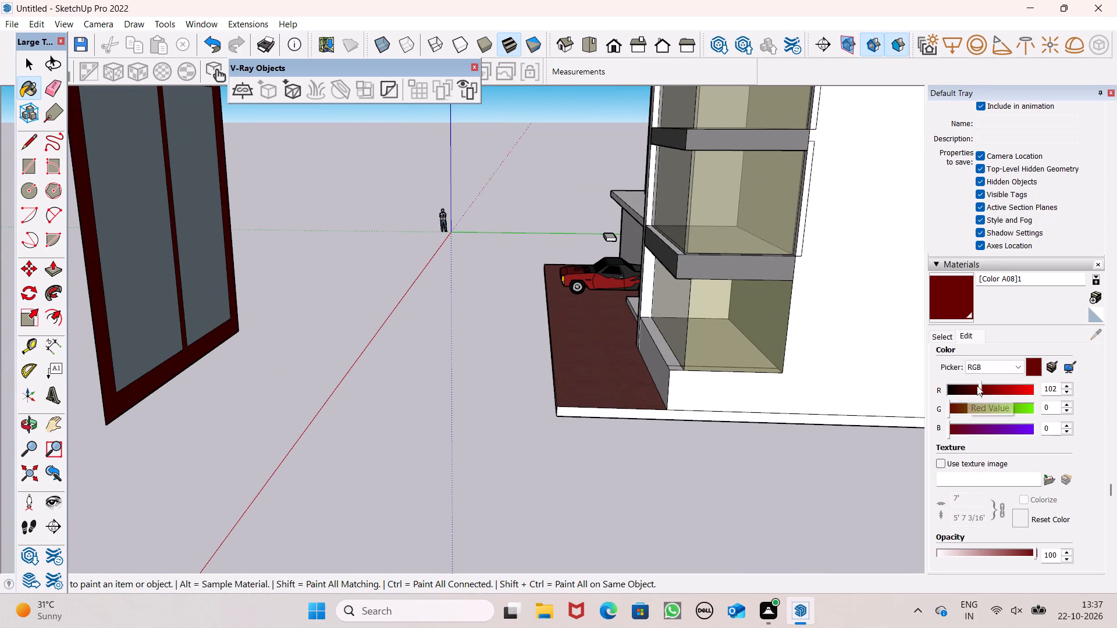
{"action": "left_click_drag", "start_coordinate": [980, 383], "coordinate": [977, 391]}
{"action": "scroll", "coordinate": [448, 415], "scroll_direction": "down", "scroll_amount": 1}
{"action": "middle_click_drag", "start_coordinate": [400, 424], "coordinate": [506, 431]}
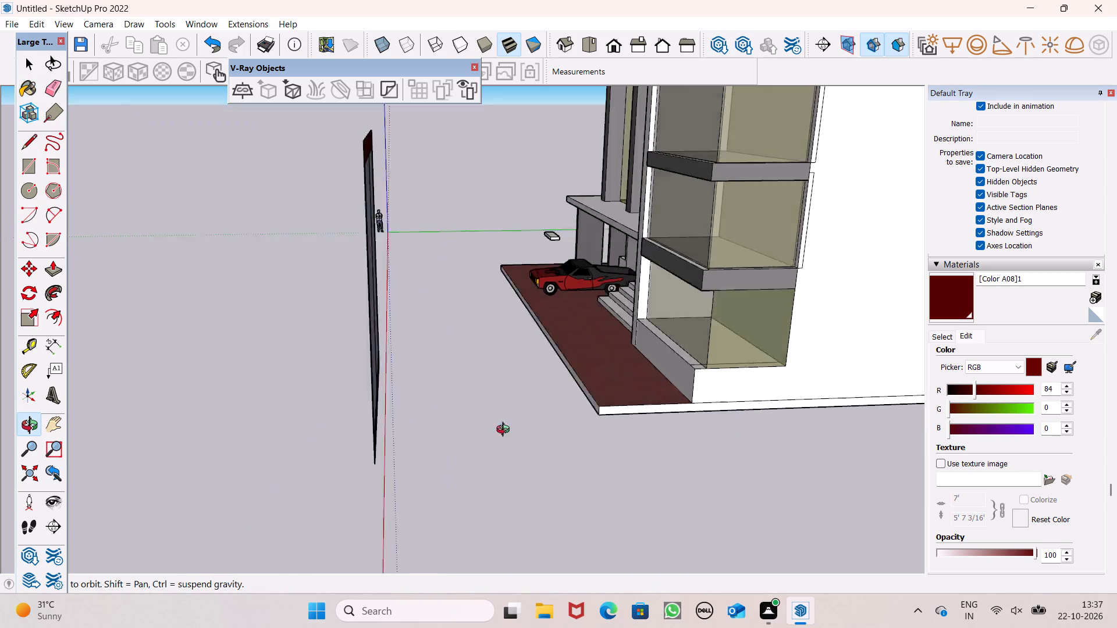
{"action": "middle_click_drag", "start_coordinate": [506, 431], "coordinate": [362, 418]}
{"action": "key", "text": "space"}
Push/Pull the dark red frame and divider face of the freestanding panel outward to give it thickness around the two panes.
{"action": "scroll", "coordinate": [373, 347], "scroll_direction": "down", "scroll_amount": 3}
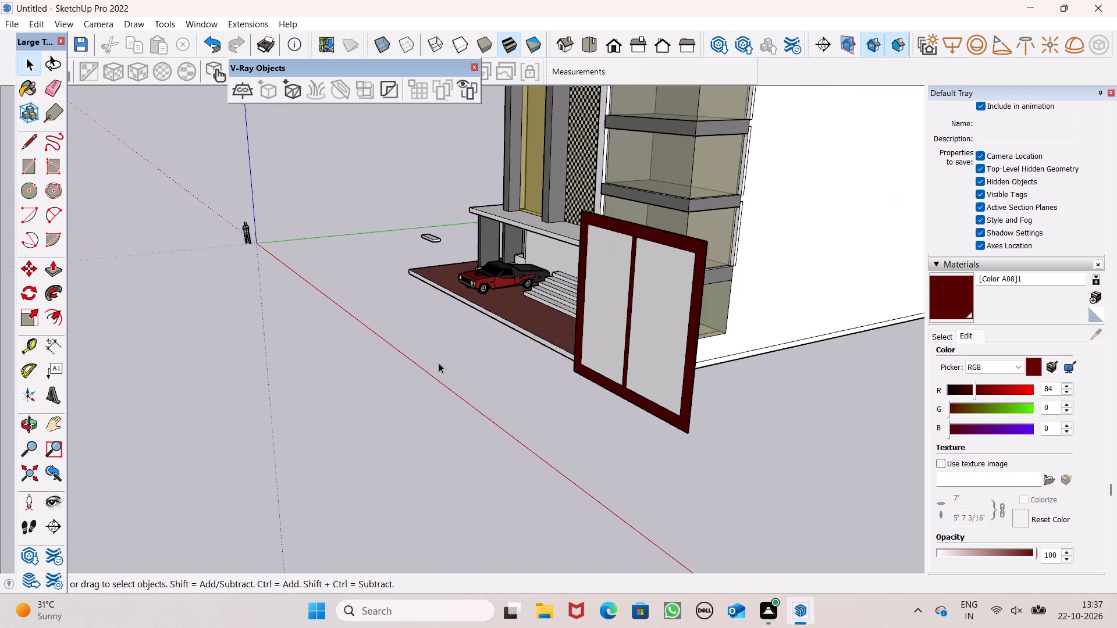
{"action": "middle_click_drag", "start_coordinate": [440, 363], "coordinate": [182, 345]}
{"action": "scroll", "coordinate": [426, 327], "scroll_direction": "down", "scroll_amount": 5}
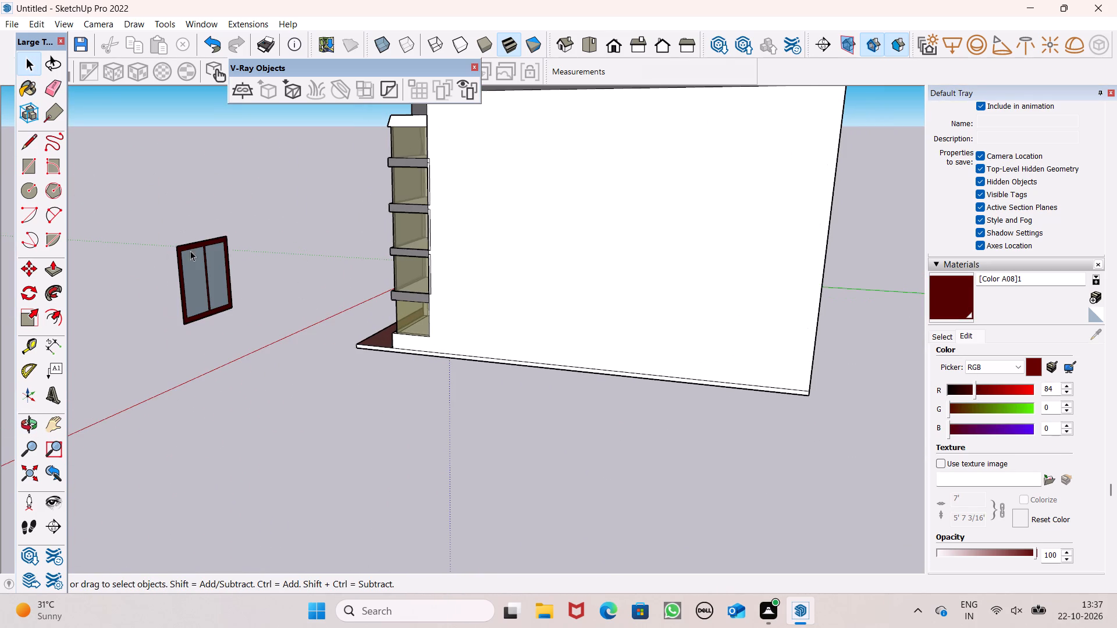
{"action": "scroll", "coordinate": [89, 234], "scroll_direction": "up", "scroll_amount": 6}
{"action": "left_click", "coordinate": [49, 266]}
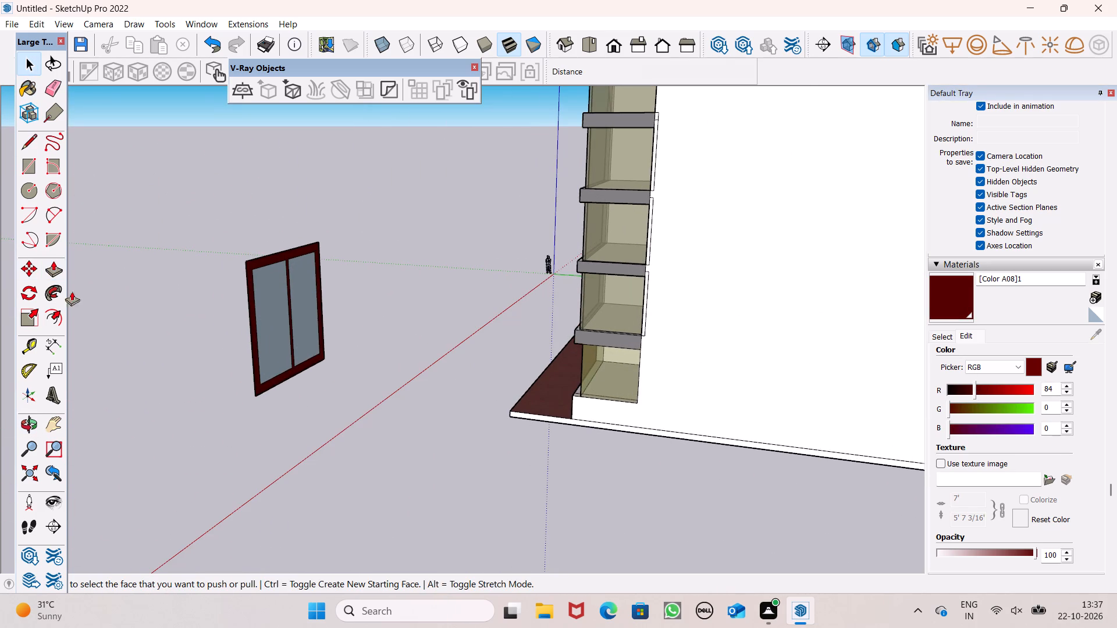
{"action": "scroll", "coordinate": [243, 444], "scroll_direction": "up", "scroll_amount": 5}
{"action": "scroll", "coordinate": [211, 336], "scroll_direction": "up", "scroll_amount": 4}
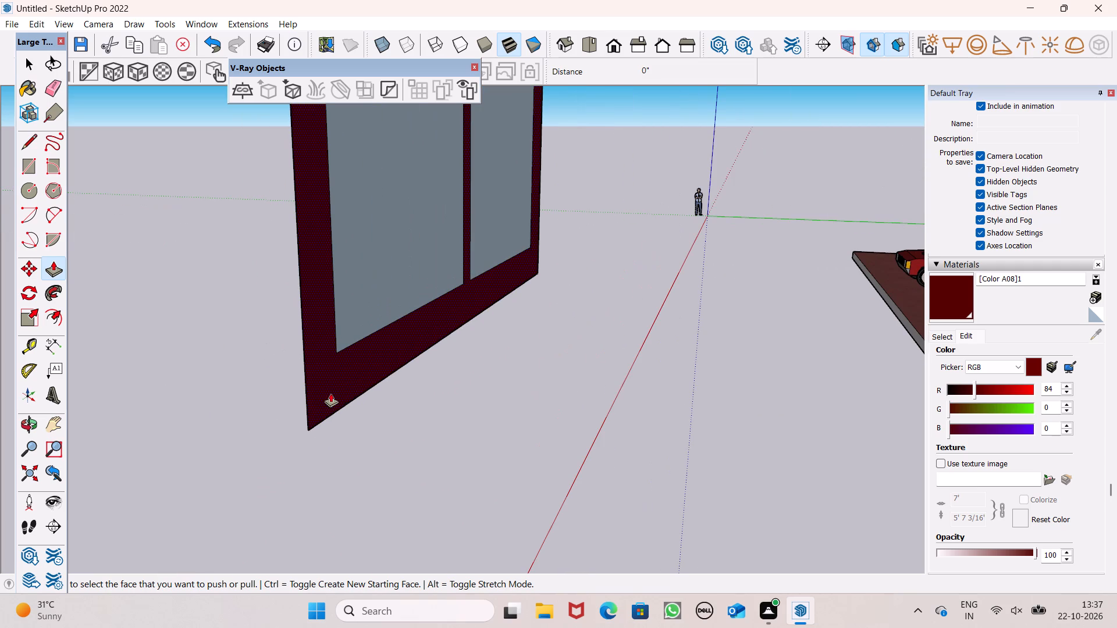
{"action": "scroll", "coordinate": [238, 372], "scroll_direction": "down", "scroll_amount": 4}
{"action": "middle_click_drag", "start_coordinate": [221, 393], "coordinate": [365, 434]}
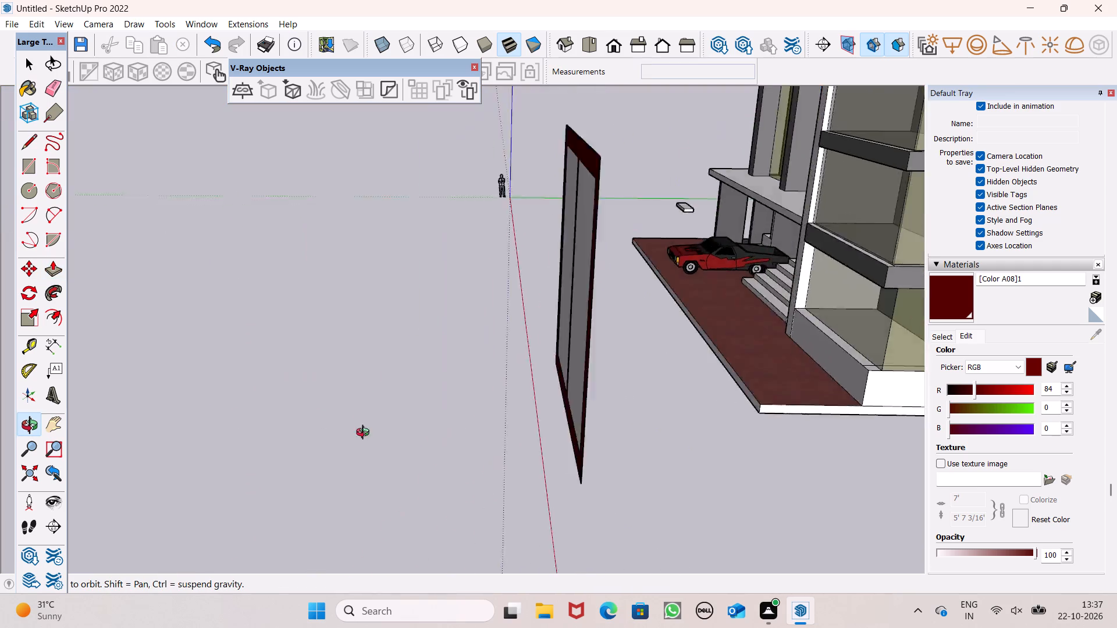
{"action": "middle_click_drag", "start_coordinate": [365, 434], "coordinate": [427, 444]}
{"action": "scroll", "coordinate": [282, 378], "scroll_direction": "down", "scroll_amount": 3}
{"action": "middle_click_drag", "start_coordinate": [336, 433], "coordinate": [489, 465]}
{"action": "scroll", "coordinate": [323, 404], "scroll_direction": "down", "scroll_amount": 3}
{"action": "middle_click_drag", "start_coordinate": [326, 417], "coordinate": [343, 423]}
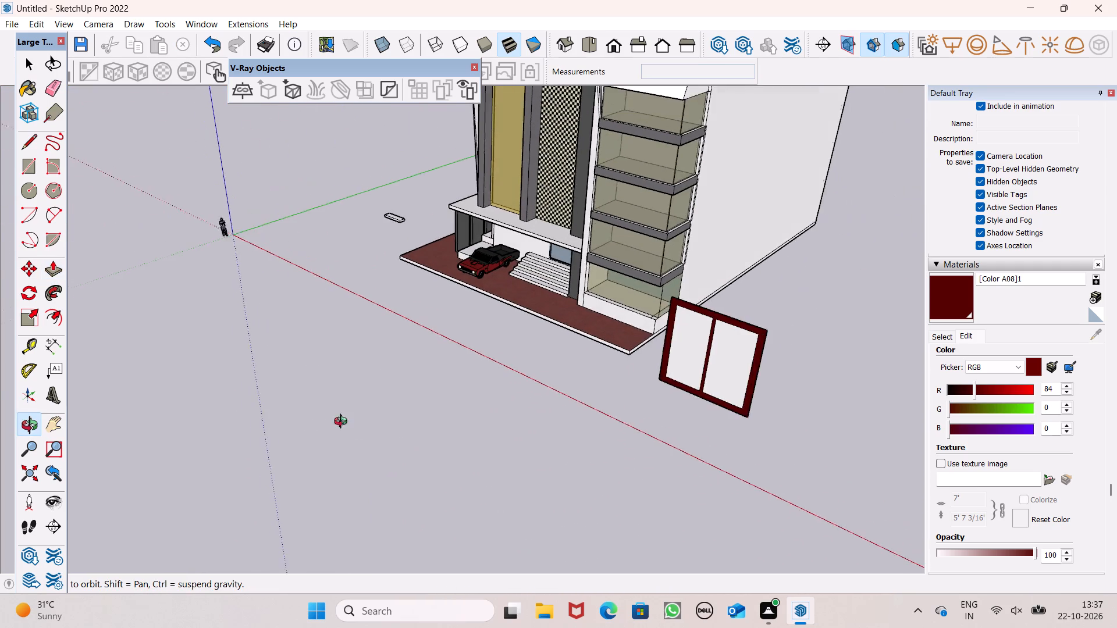
{"action": "middle_click_drag", "start_coordinate": [343, 423], "coordinate": [438, 433]}
{"action": "scroll", "coordinate": [841, 356], "scroll_direction": "up", "scroll_amount": 13}
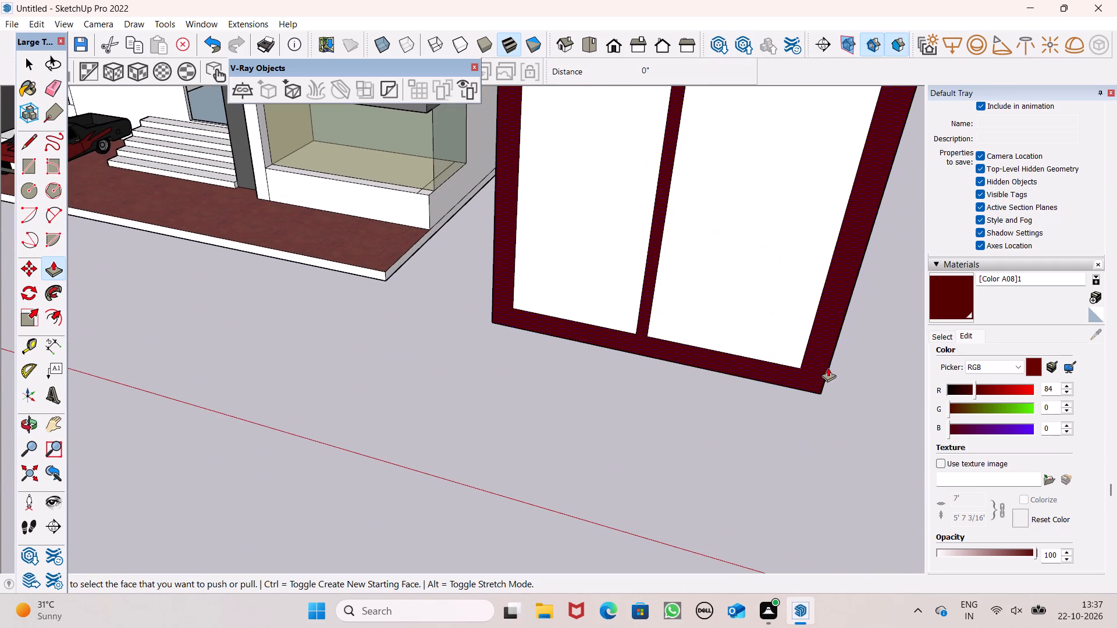
{"action": "left_click_drag", "start_coordinate": [813, 372], "coordinate": [807, 385]}
{"action": "key", "text": "space"}
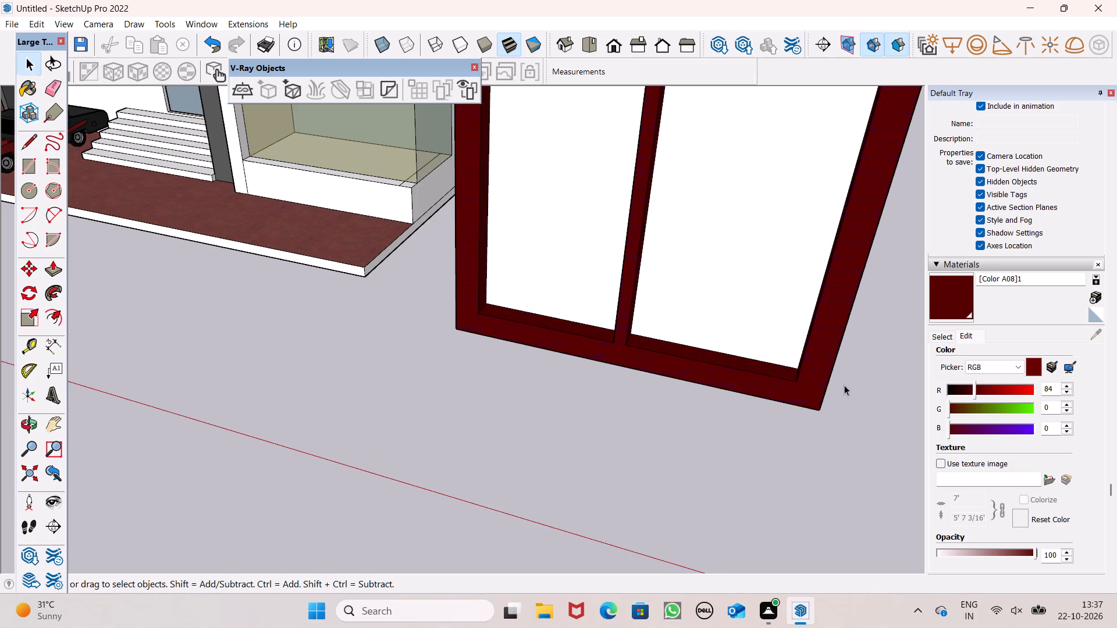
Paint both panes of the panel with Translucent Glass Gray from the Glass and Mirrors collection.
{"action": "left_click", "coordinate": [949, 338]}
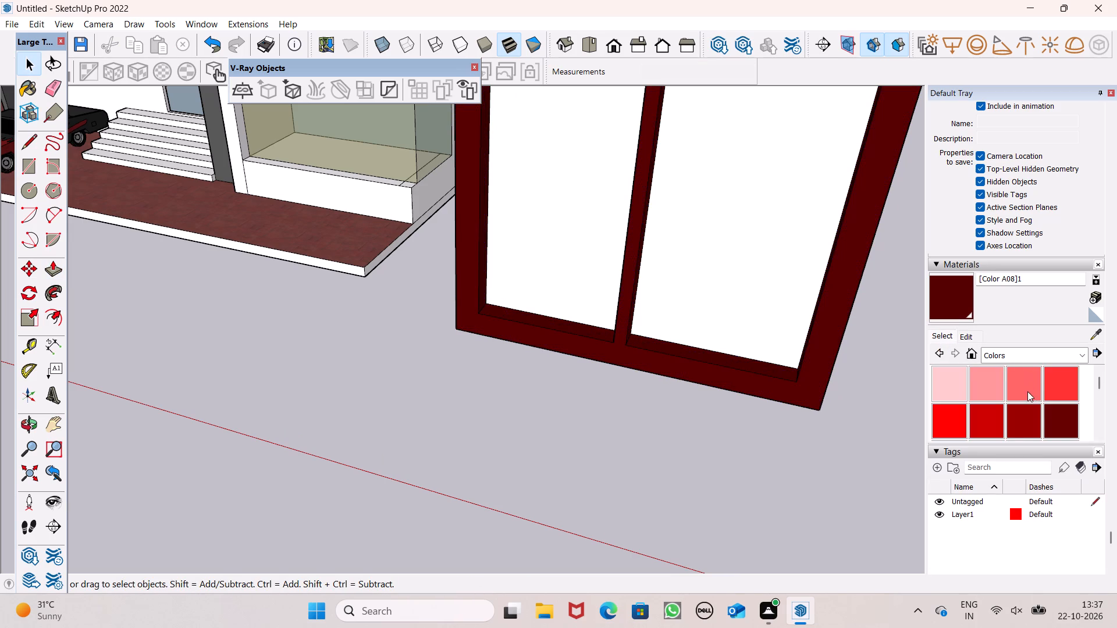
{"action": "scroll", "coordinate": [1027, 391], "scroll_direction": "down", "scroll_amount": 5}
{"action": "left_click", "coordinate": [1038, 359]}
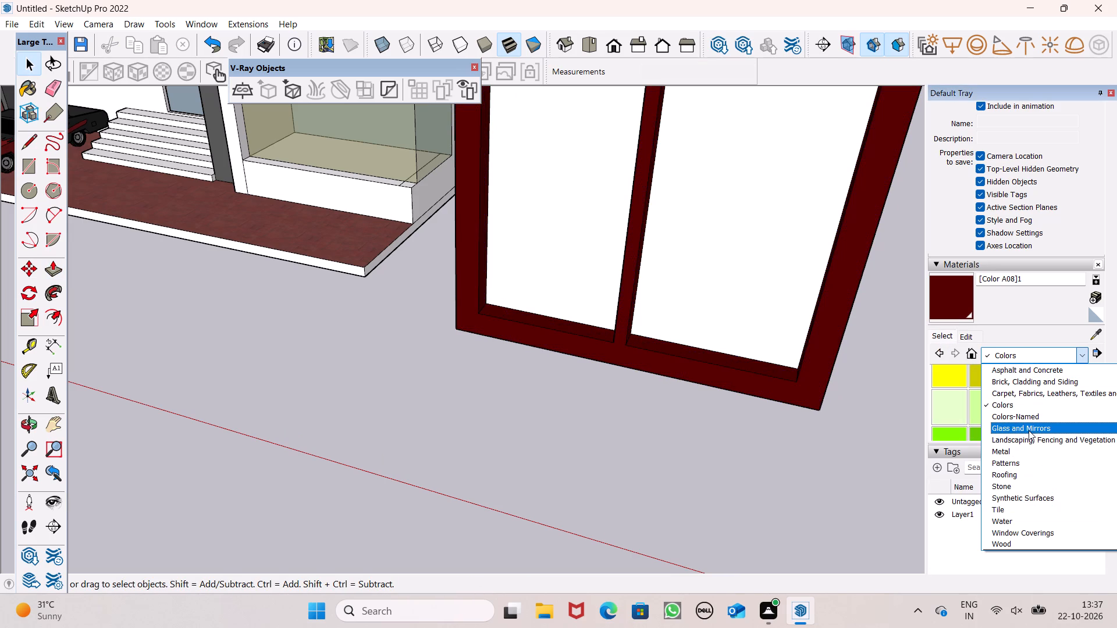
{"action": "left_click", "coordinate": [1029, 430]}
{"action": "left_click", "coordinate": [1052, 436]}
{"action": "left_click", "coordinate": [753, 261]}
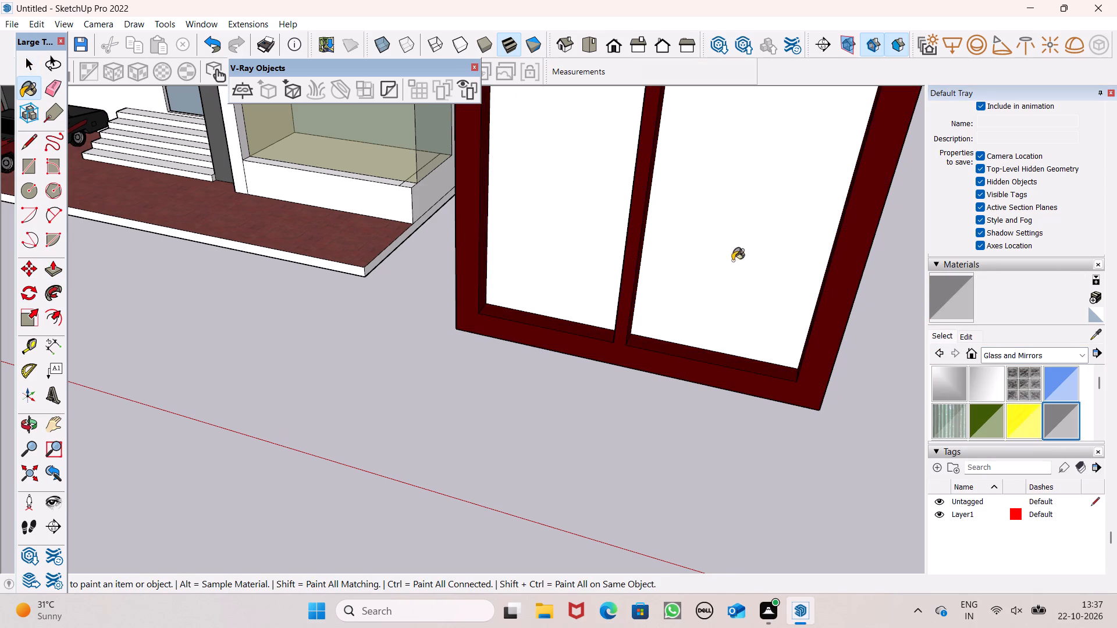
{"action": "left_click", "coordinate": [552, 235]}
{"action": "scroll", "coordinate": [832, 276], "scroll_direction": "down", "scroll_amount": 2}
Paint both panes of the panel with Translucent Glass Safety from the Glass and Mirrors collection.
{"action": "scroll", "coordinate": [974, 409], "scroll_direction": "down", "scroll_amount": 1}
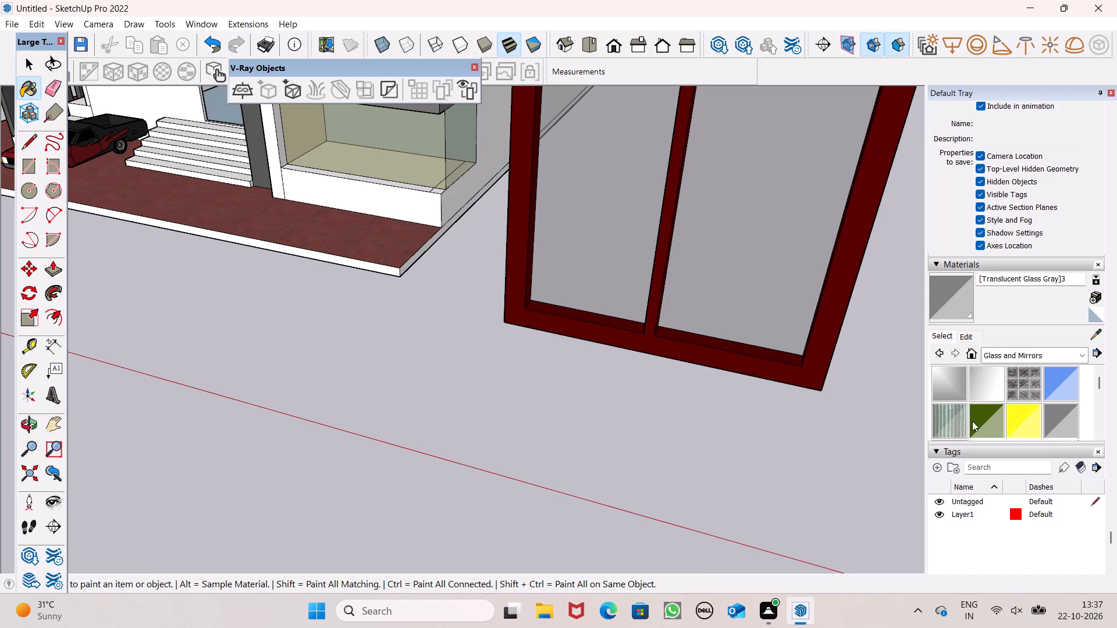
{"action": "left_click", "coordinate": [956, 394]}
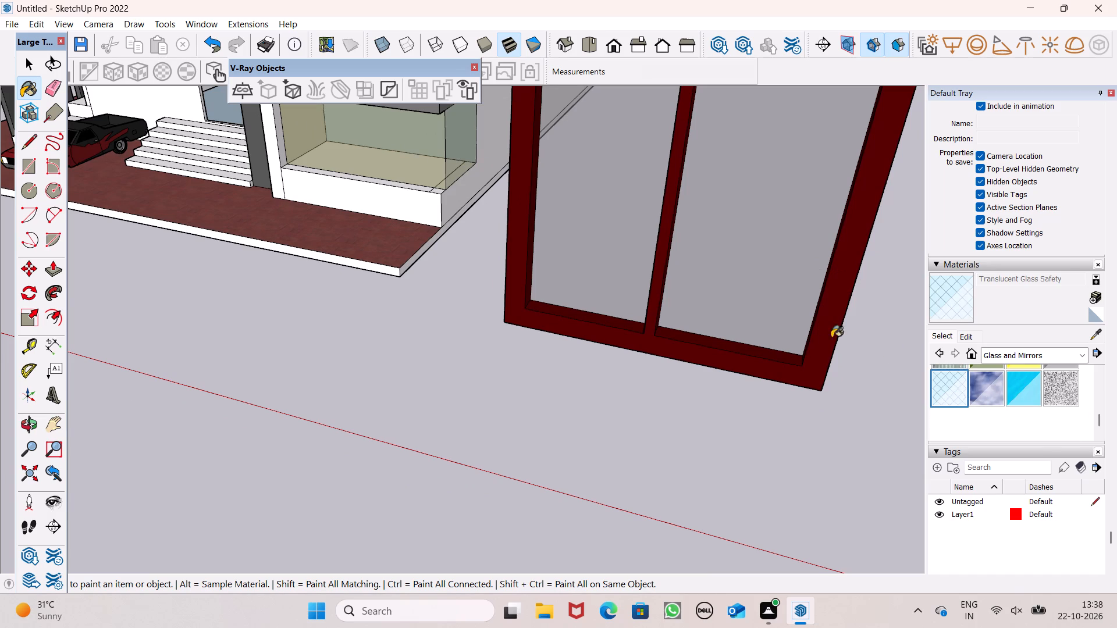
{"action": "left_click", "coordinate": [788, 283]}
{"action": "left_click", "coordinate": [661, 267]}
{"action": "scroll", "coordinate": [591, 264], "scroll_direction": "down", "scroll_amount": 3}
{"action": "middle_click_drag", "start_coordinate": [752, 319], "coordinate": [851, 258]}
{"action": "scroll", "coordinate": [832, 265], "scroll_direction": "down", "scroll_amount": 3}
{"action": "key", "text": "ctrl+z"}
{"action": "left_click", "coordinate": [732, 188]}
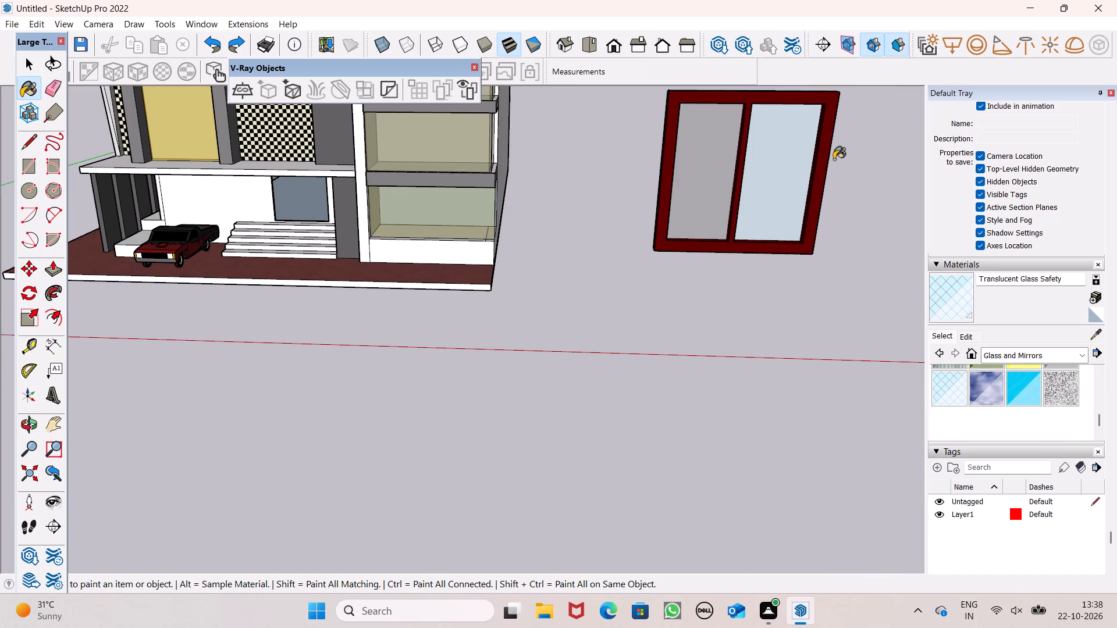
{"action": "scroll", "coordinate": [834, 159], "scroll_direction": "up", "scroll_amount": 6}
{"action": "scroll", "coordinate": [677, 203], "scroll_direction": "up", "scroll_amount": 6}
{"action": "scroll", "coordinate": [665, 177], "scroll_direction": "down", "scroll_amount": 6}
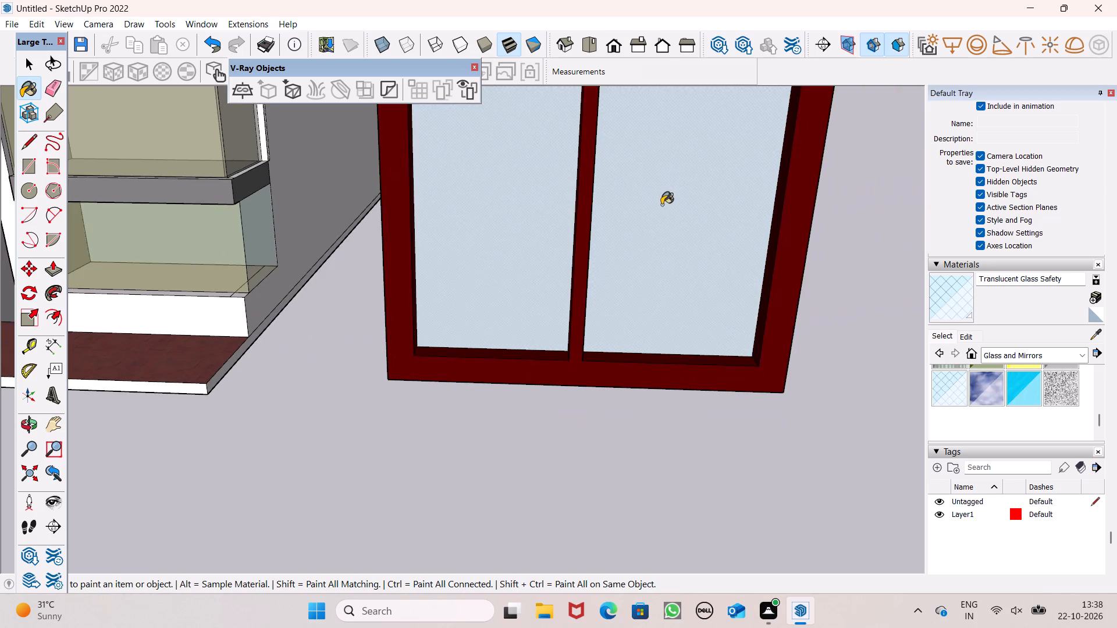
{"action": "middle_click_drag", "start_coordinate": [663, 205], "coordinate": [663, 176]}
{"action": "scroll", "coordinate": [658, 210], "scroll_direction": "down", "scroll_amount": 5}
{"action": "key", "text": "space"}
Select all connected geometry of the freestanding framed panel and make it a group.
{"action": "scroll", "coordinate": [669, 242], "scroll_direction": "down", "scroll_amount": 11}
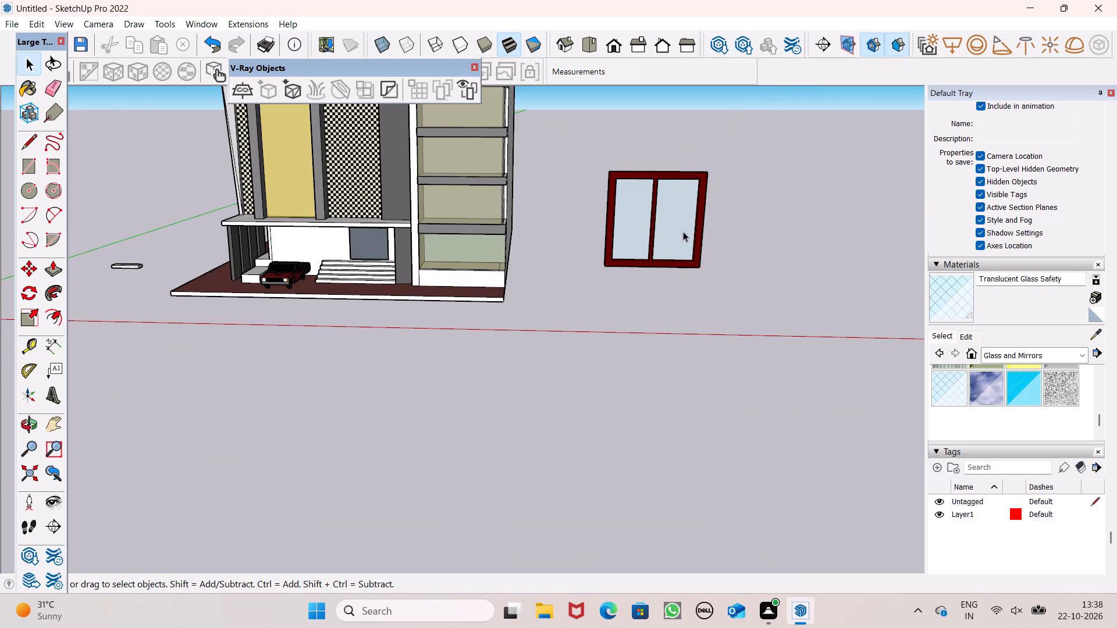
{"action": "triple_click", "coordinate": [677, 234]}
{"action": "left_click", "coordinate": [675, 233]}
{"action": "right_click", "coordinate": [677, 229]}
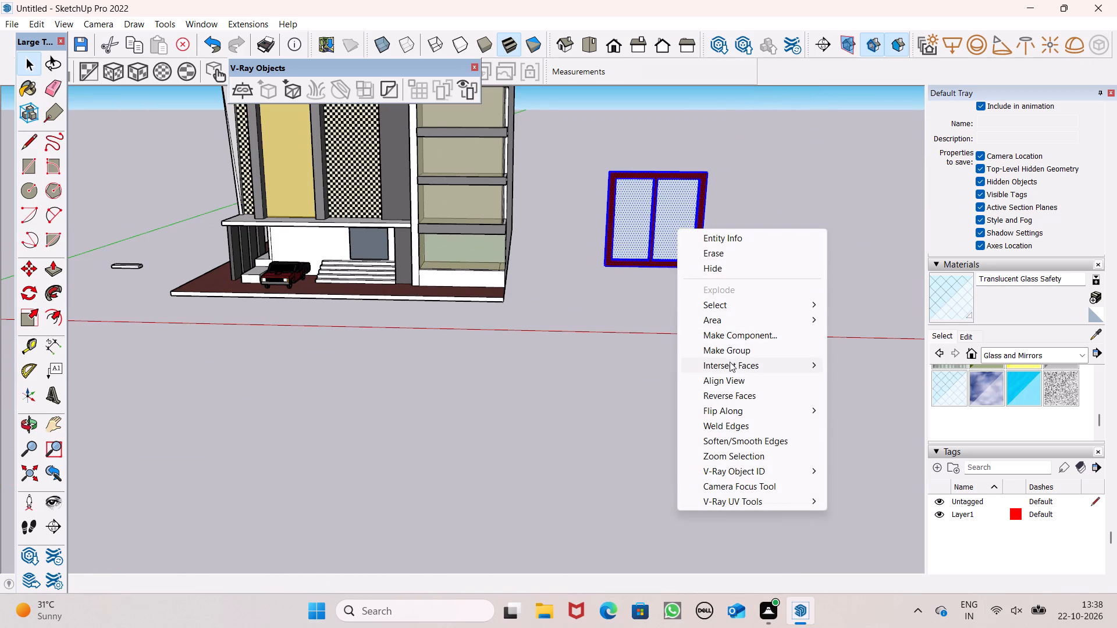
{"action": "left_click", "coordinate": [734, 349]}
Move the panel group by its lower corner about 58' 9" toward the front of the entrance steps.
{"action": "key", "text": "m"}
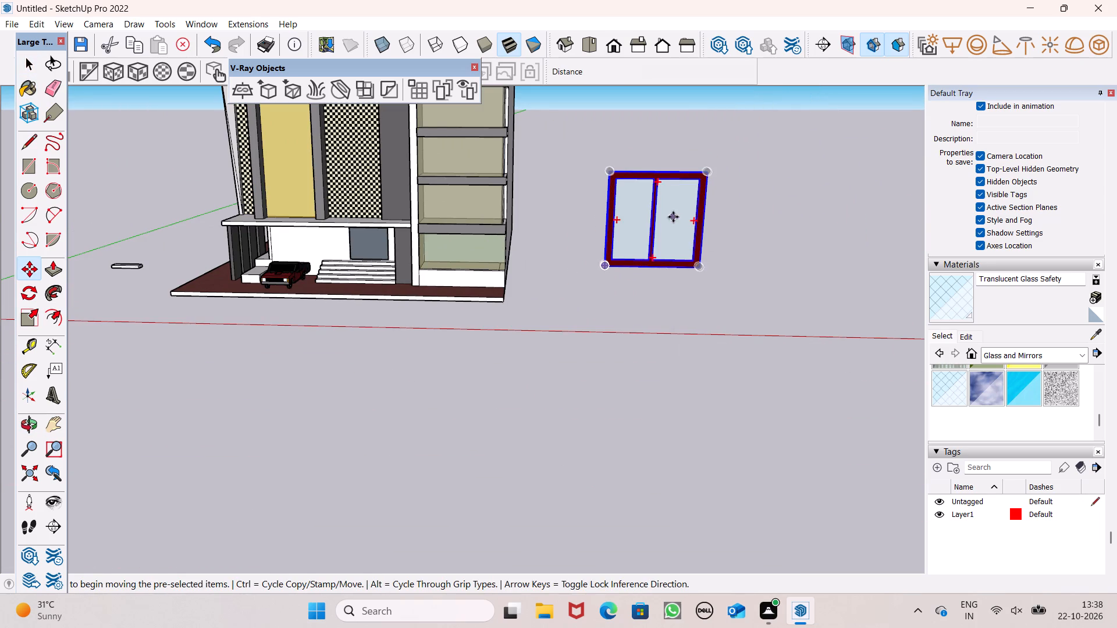
{"action": "key", "text": "Return"}
{"action": "left_click_drag", "start_coordinate": [698, 266], "coordinate": [388, 289]}
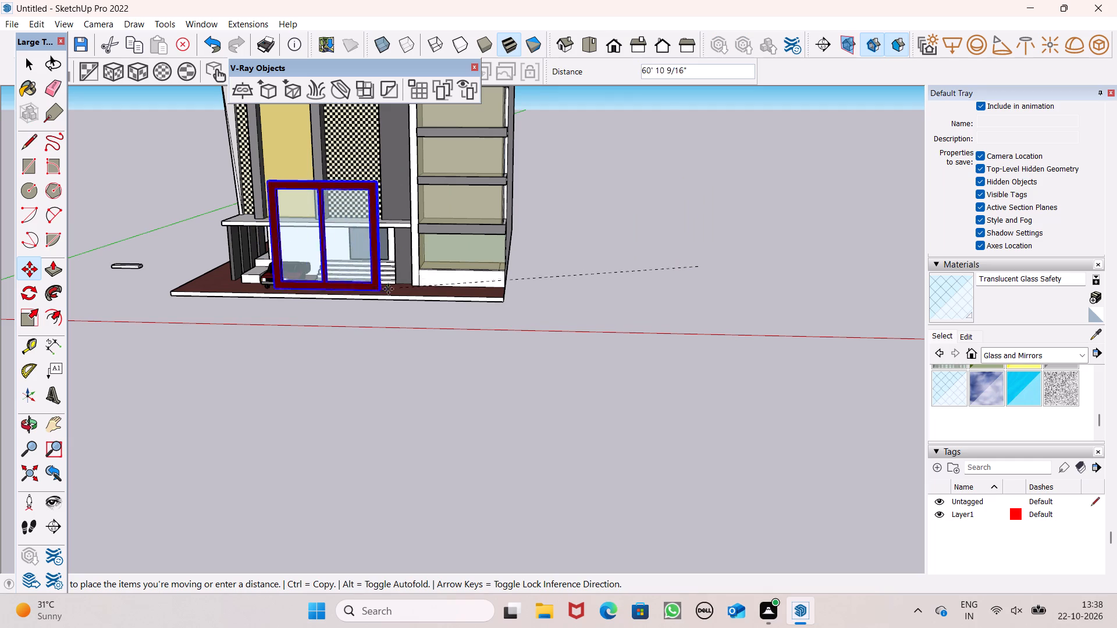
{"action": "left_click_drag", "start_coordinate": [388, 289], "coordinate": [389, 280]}
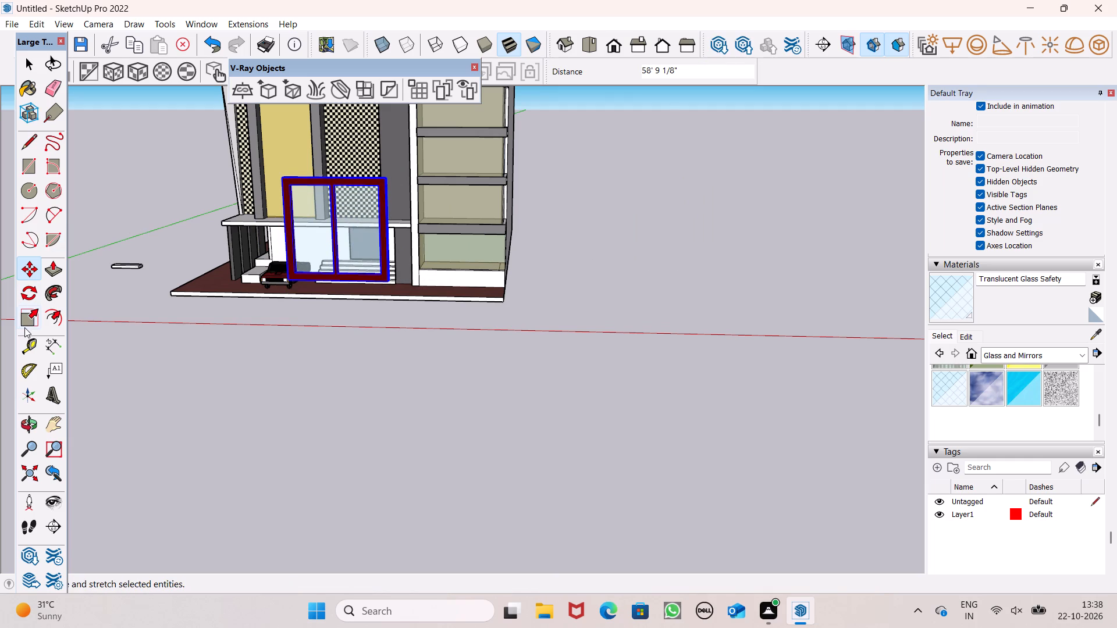
Scale the panel group down uniformly from its upper corner toward the size of the entrance opening.
{"action": "left_click_drag", "start_coordinate": [26, 327], "coordinate": [33, 319]}
{"action": "left_click_drag", "start_coordinate": [280, 177], "coordinate": [307, 233]}
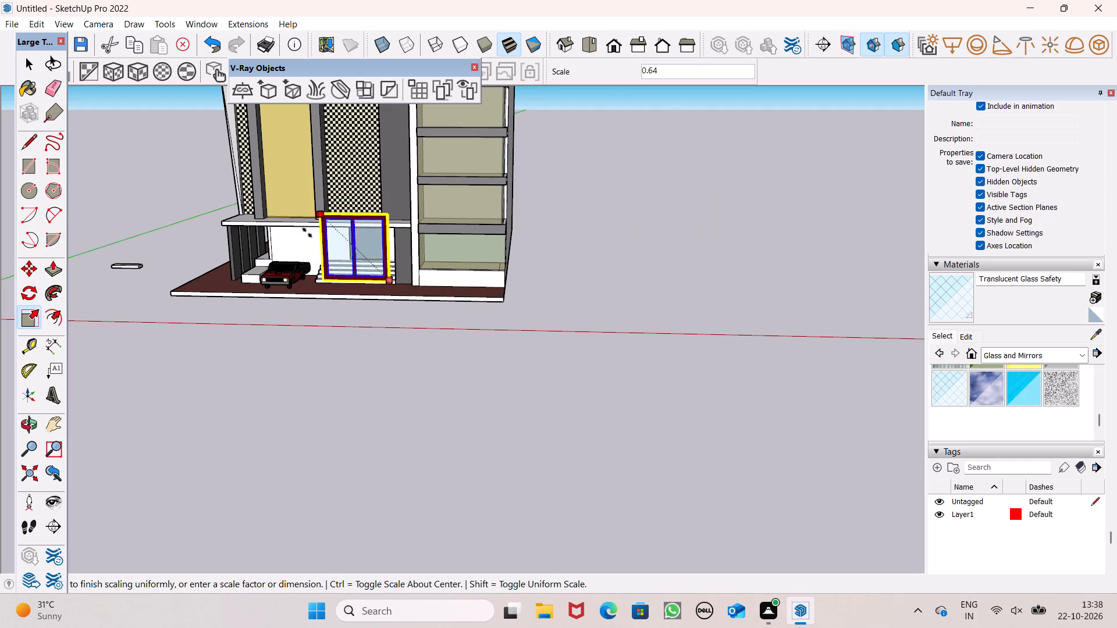
{"action": "left_click_drag", "start_coordinate": [307, 233], "coordinate": [325, 272]}
{"action": "key", "text": "space"}
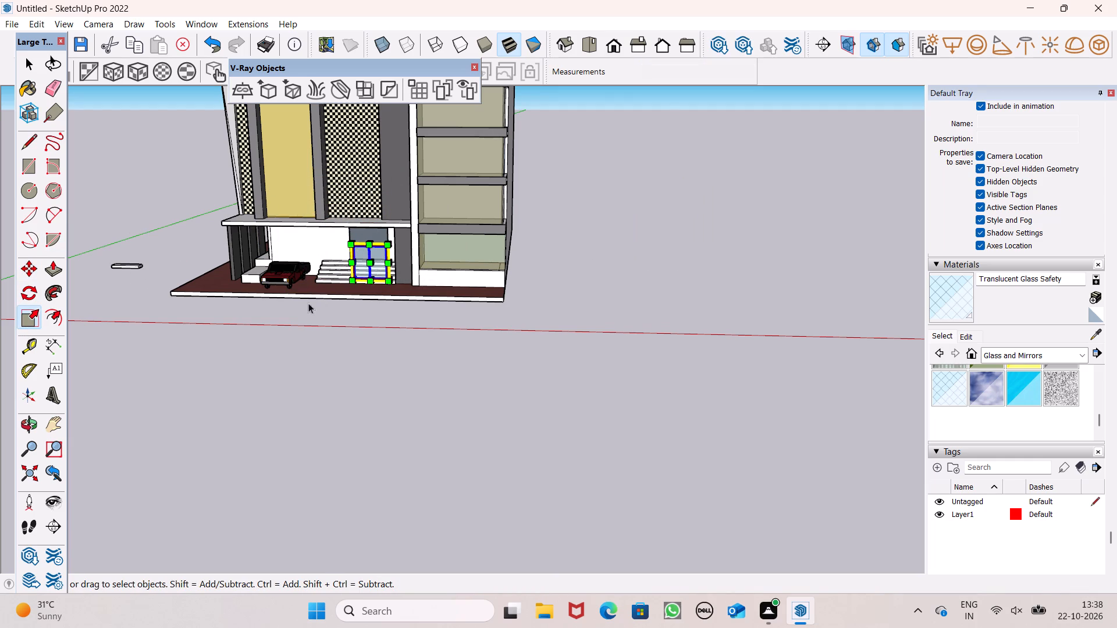
Move the panel group by its lower corner onto the matching bottom corner of the wall opening above the entrance steps.
{"action": "scroll", "coordinate": [372, 230], "scroll_direction": "up", "scroll_amount": 5}
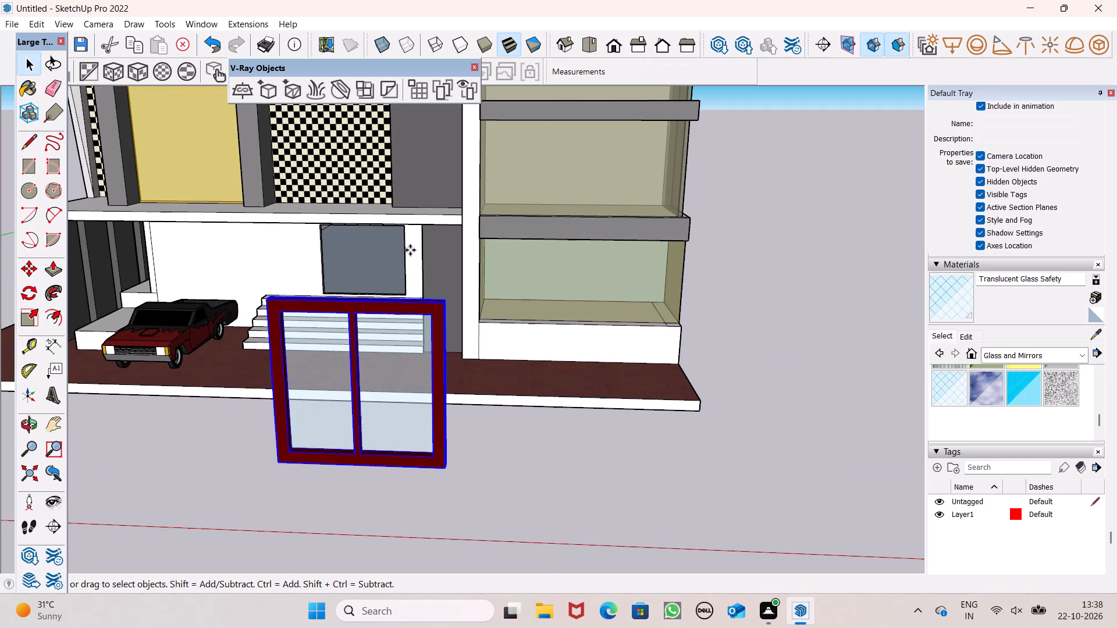
{"action": "key", "text": "m"}
{"action": "key", "text": "Return"}
{"action": "left_click_drag", "start_coordinate": [447, 473], "coordinate": [401, 212]}
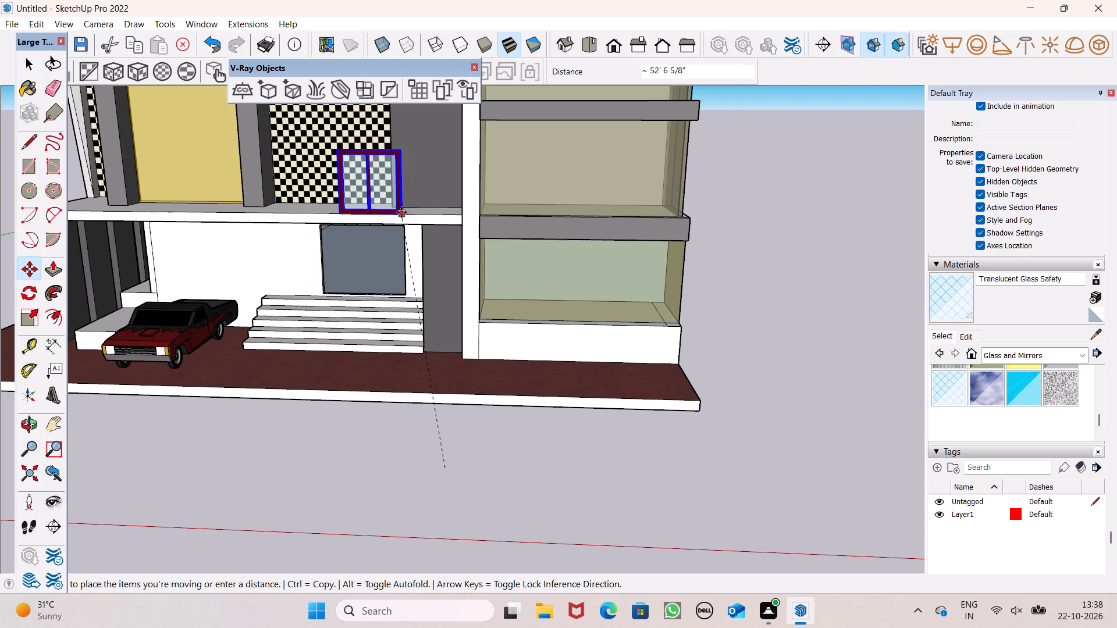
{"action": "left_click_drag", "start_coordinate": [401, 212], "coordinate": [403, 289]}
Scale the panel group along the red axis by about 1.55 to span the full width of the opening.
{"action": "scroll", "coordinate": [340, 261], "scroll_direction": "up", "scroll_amount": 6}
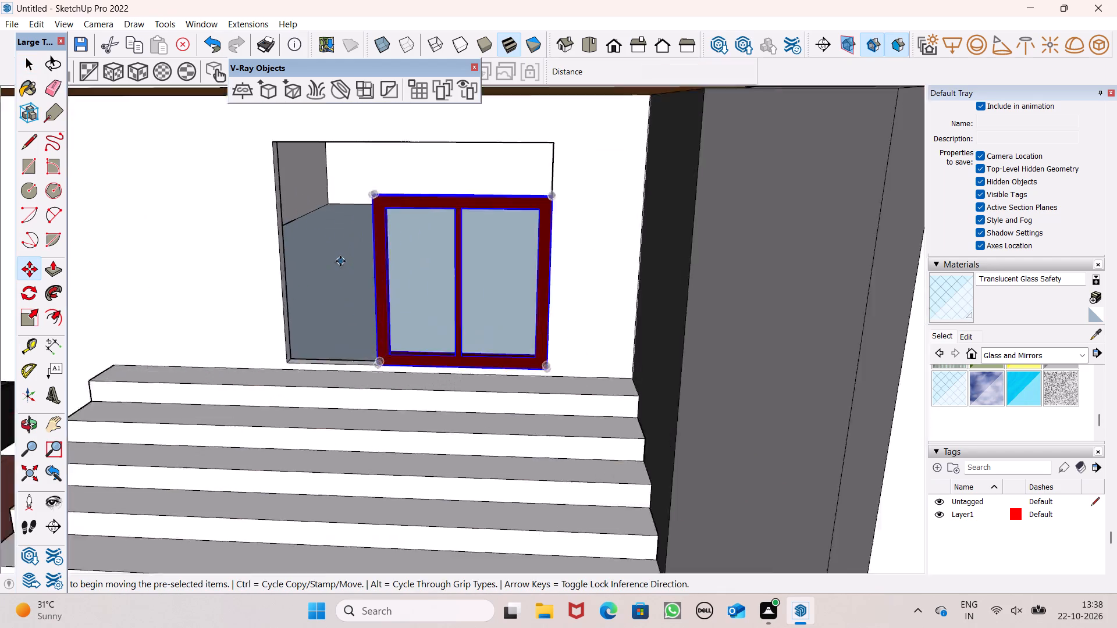
{"action": "scroll", "coordinate": [340, 261], "scroll_direction": "up", "scroll_amount": 2}
{"action": "scroll", "coordinate": [406, 275], "scroll_direction": "down", "scroll_amount": 1}
{"action": "middle_click_drag", "start_coordinate": [478, 345], "coordinate": [641, 362]}
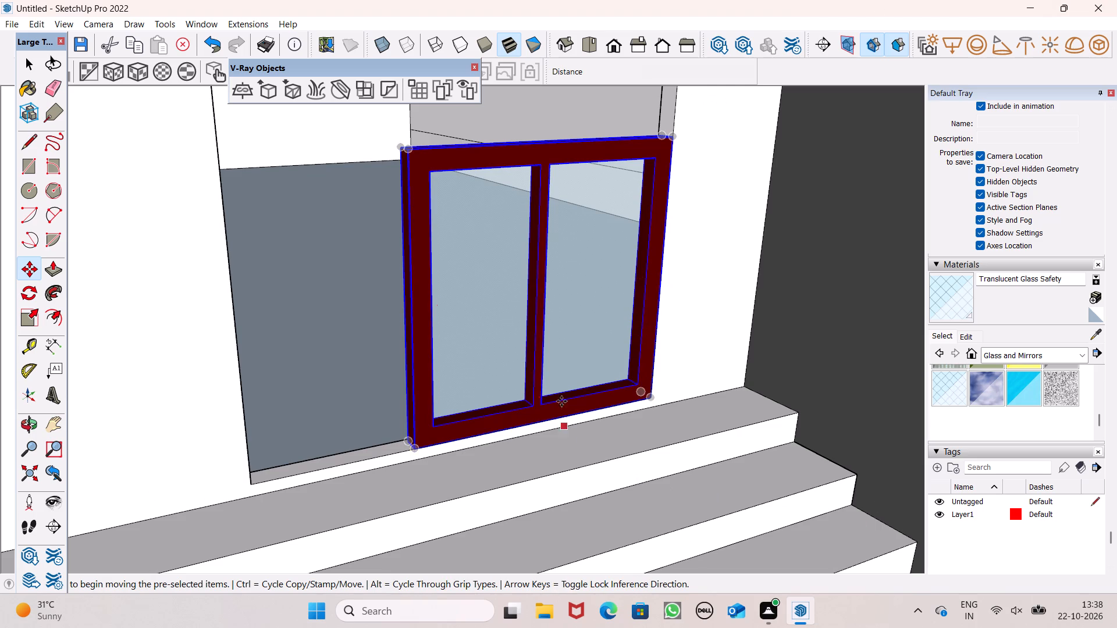
{"action": "scroll", "coordinate": [509, 307], "scroll_direction": "down", "scroll_amount": 3}
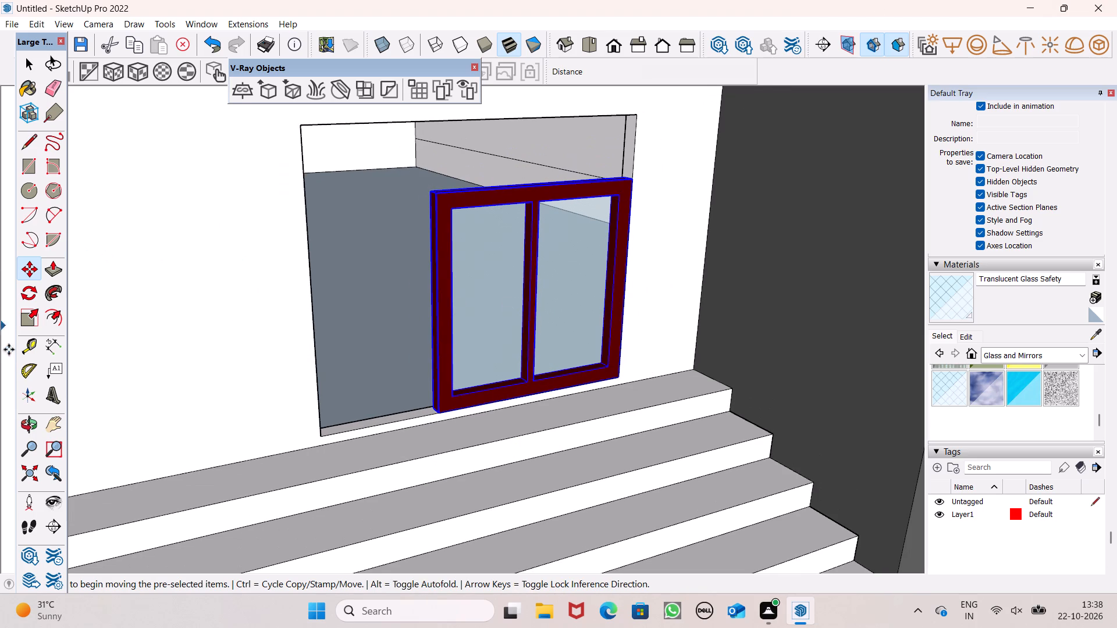
{"action": "left_click", "coordinate": [34, 313]}
{"action": "scroll", "coordinate": [407, 313], "scroll_direction": "up", "scroll_amount": 2}
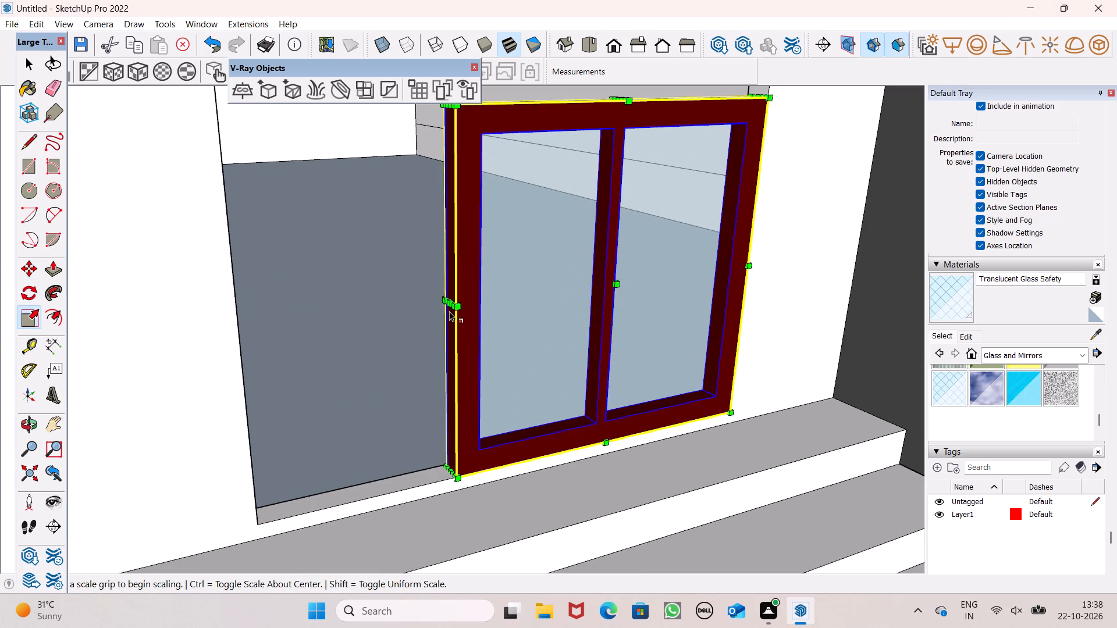
{"action": "left_click_drag", "start_coordinate": [448, 305], "coordinate": [285, 384]}
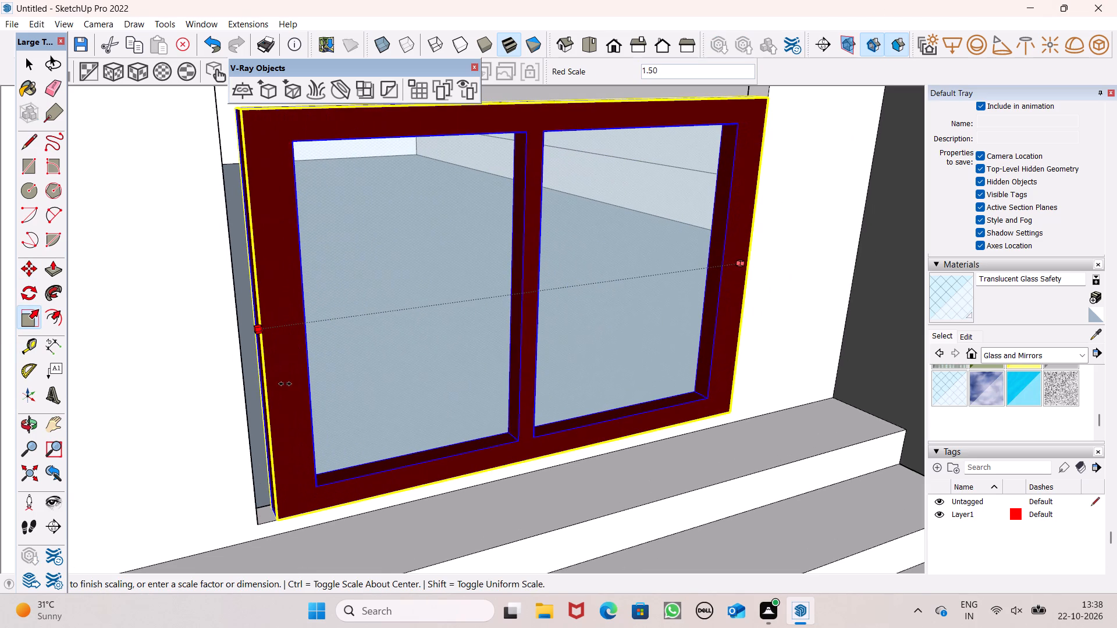
{"action": "left_click_drag", "start_coordinate": [285, 384], "coordinate": [247, 390]}
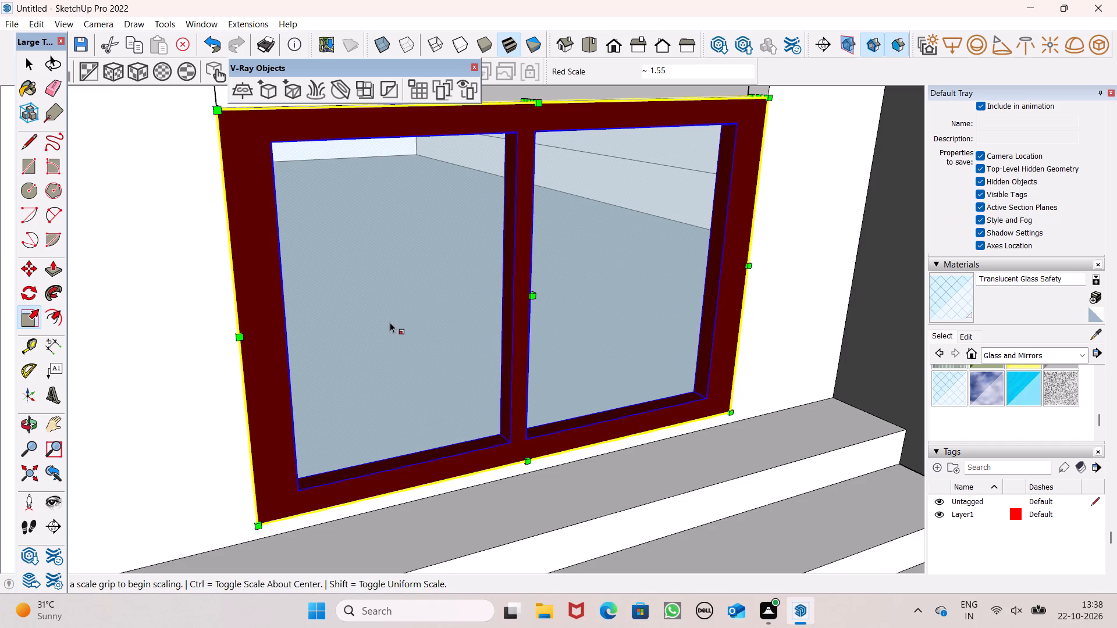
Scale the panel group upward along the blue axis to reach the top edge of the opening, redoing the first stretch.
{"action": "scroll", "coordinate": [390, 322], "scroll_direction": "down", "scroll_amount": 6}
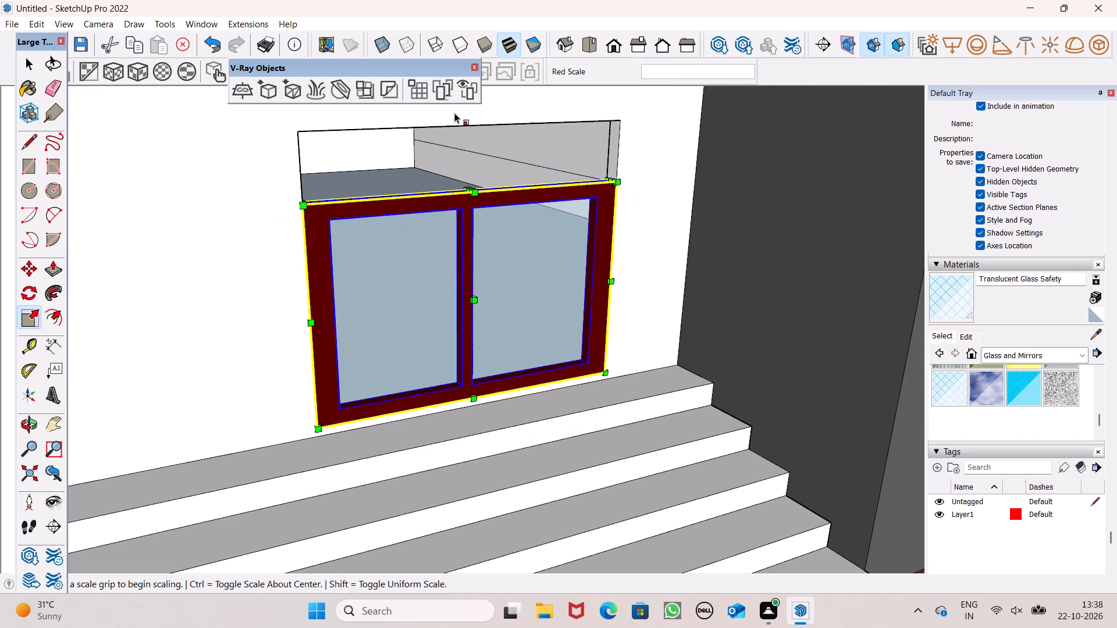
{"action": "scroll", "coordinate": [461, 105], "scroll_direction": "up", "scroll_amount": 6}
{"action": "scroll", "coordinate": [419, 128], "scroll_direction": "up", "scroll_amount": 5}
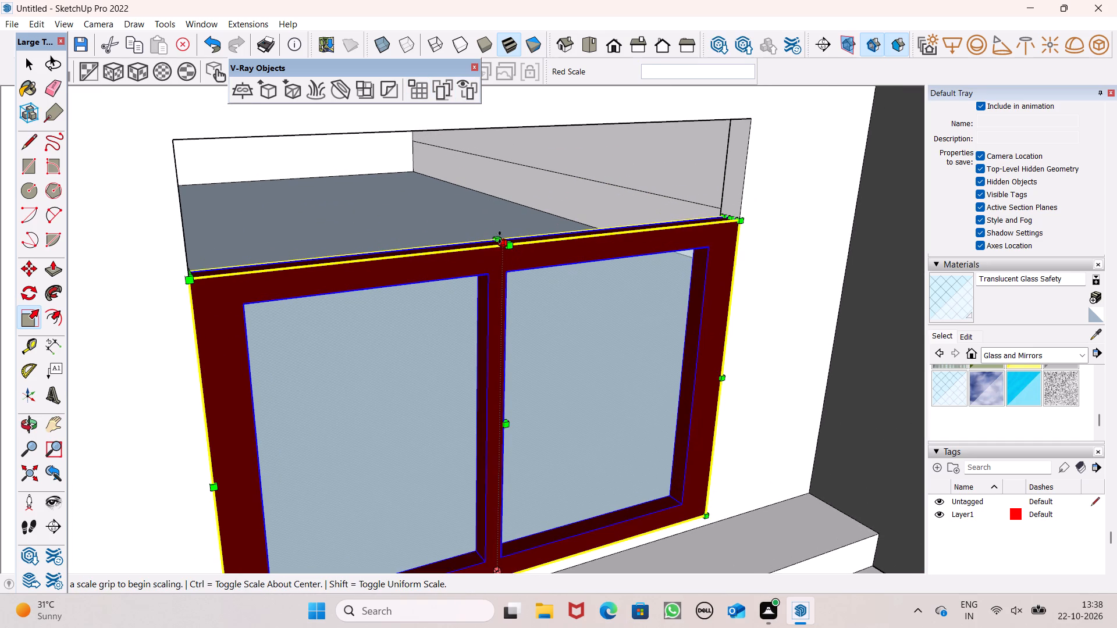
{"action": "left_click_drag", "start_coordinate": [500, 237], "coordinate": [518, 114]}
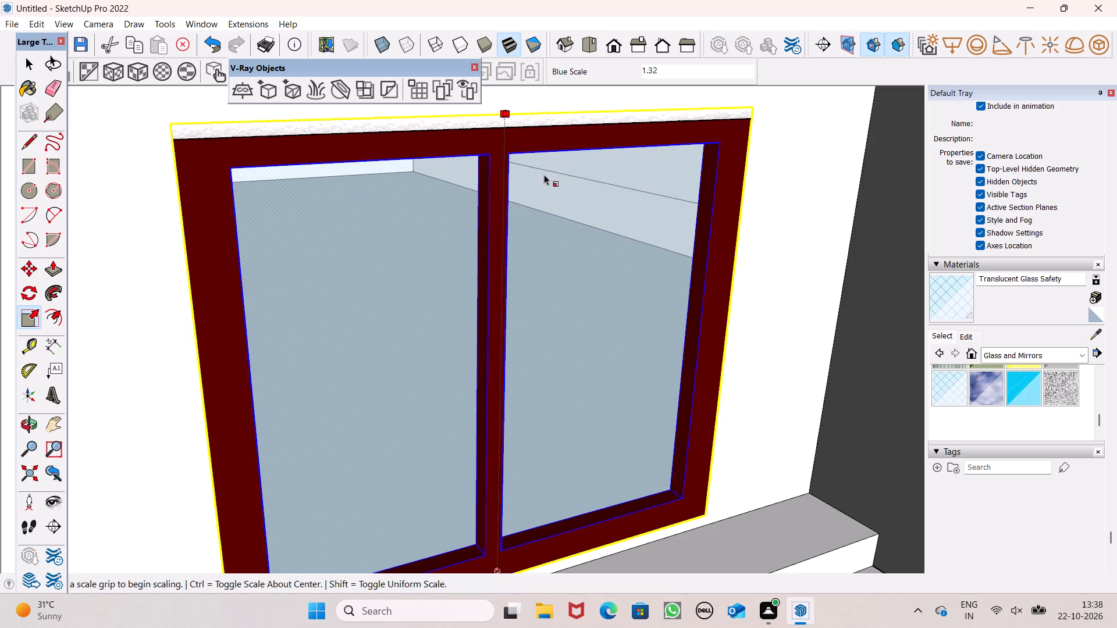
{"action": "key", "text": "ctrl+z"}
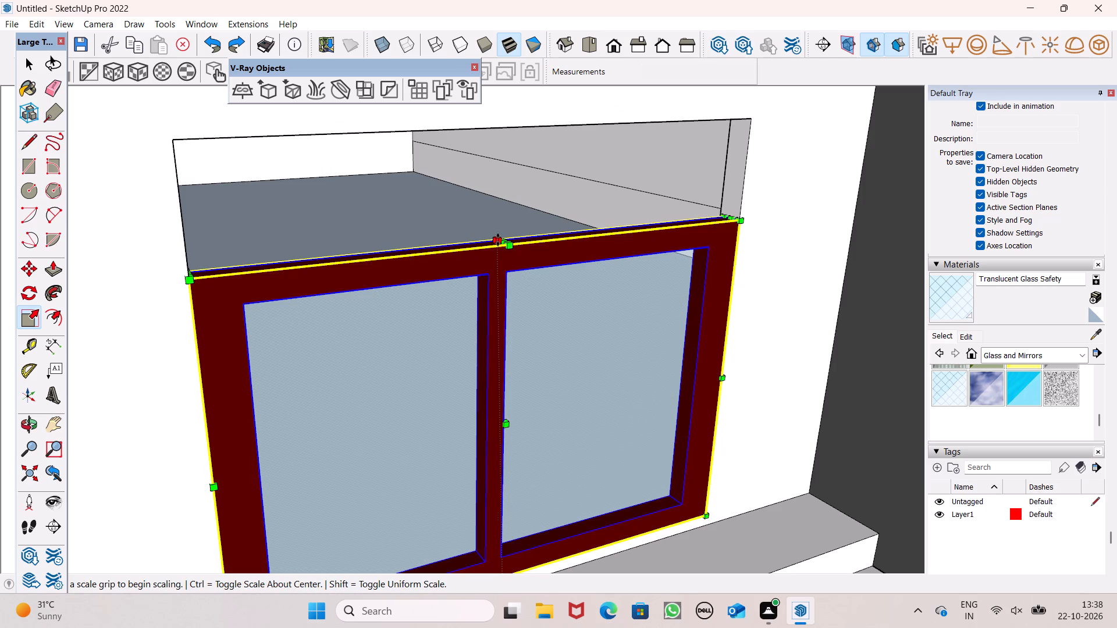
{"action": "left_click_drag", "start_coordinate": [499, 240], "coordinate": [546, 130]}
{"action": "scroll", "coordinate": [594, 205], "scroll_direction": "down", "scroll_amount": 5}
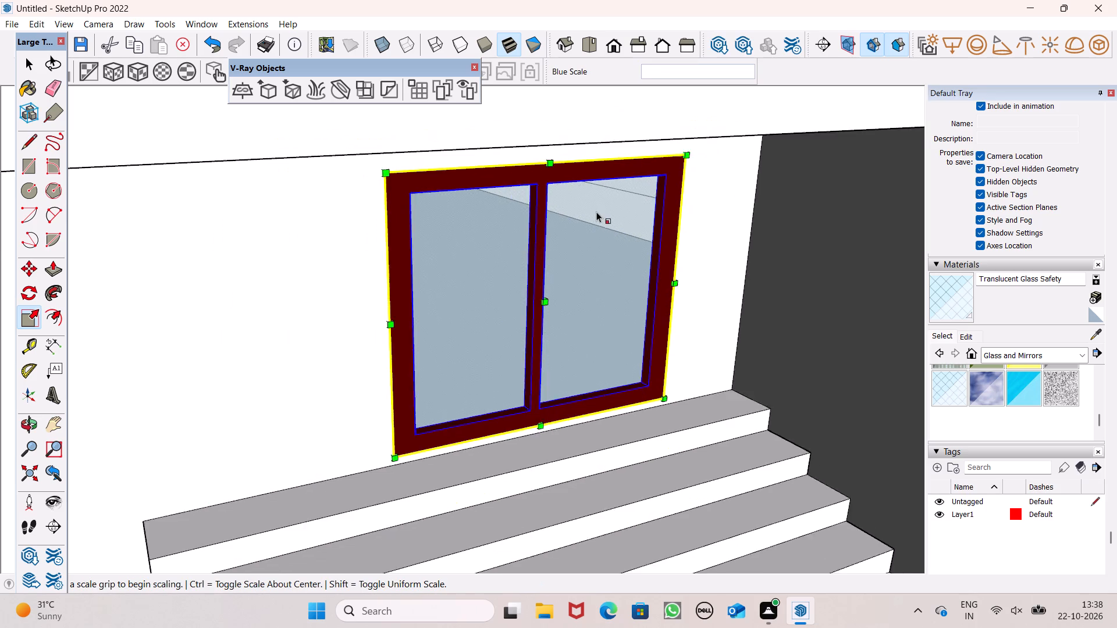
Deselect the fitted glass panel and delete the stray flat block lying on the ground beside the building.
{"action": "scroll", "coordinate": [596, 212], "scroll_direction": "down", "scroll_amount": 18}
{"action": "key", "text": "space"}
{"action": "scroll", "coordinate": [584, 292], "scroll_direction": "down", "scroll_amount": 6}
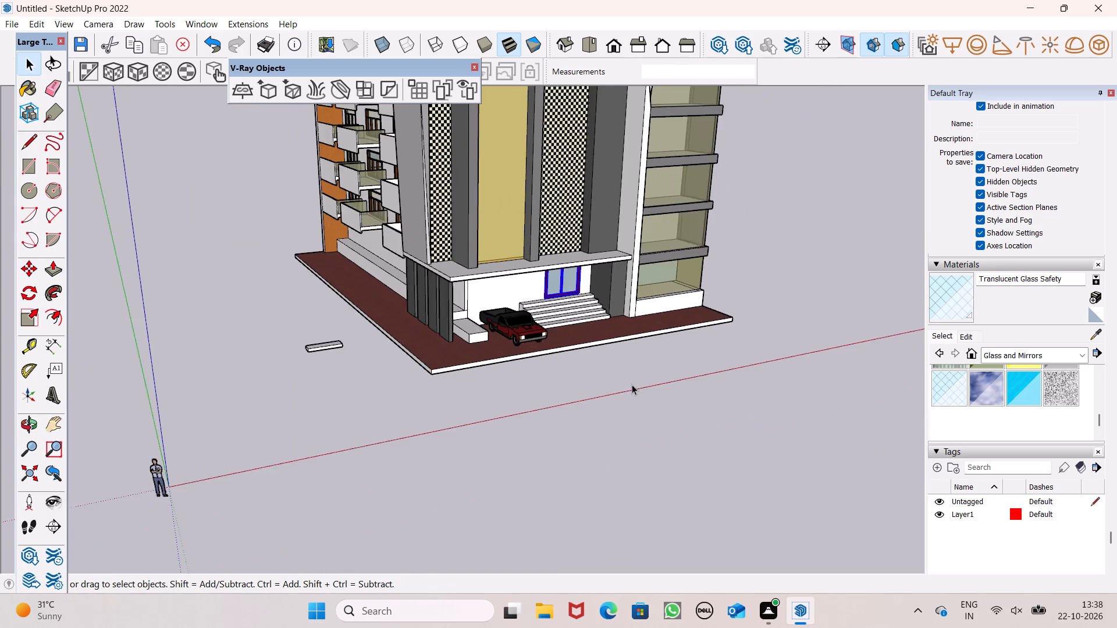
{"action": "middle_click_drag", "start_coordinate": [633, 384], "coordinate": [417, 336]}
{"action": "left_click", "coordinate": [770, 319]}
{"action": "scroll", "coordinate": [761, 301], "scroll_direction": "down", "scroll_amount": 4}
{"action": "middle_click_drag", "start_coordinate": [684, 319], "coordinate": [780, 340]}
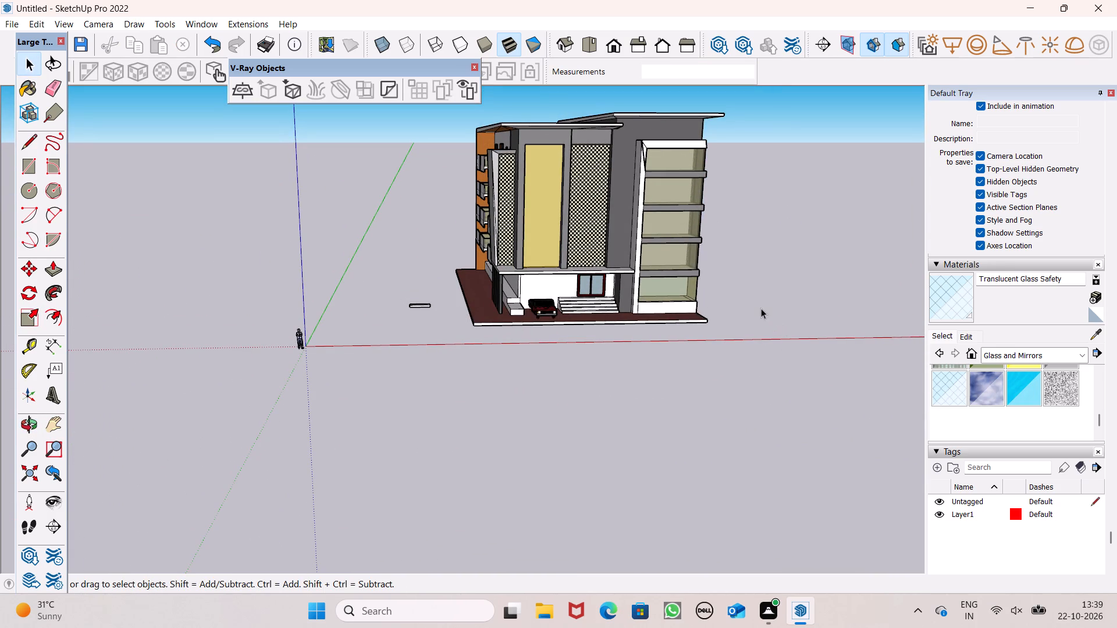
{"action": "middle_click", "coordinate": [649, 293]}
{"action": "scroll", "coordinate": [649, 292], "scroll_direction": "up", "scroll_amount": 1}
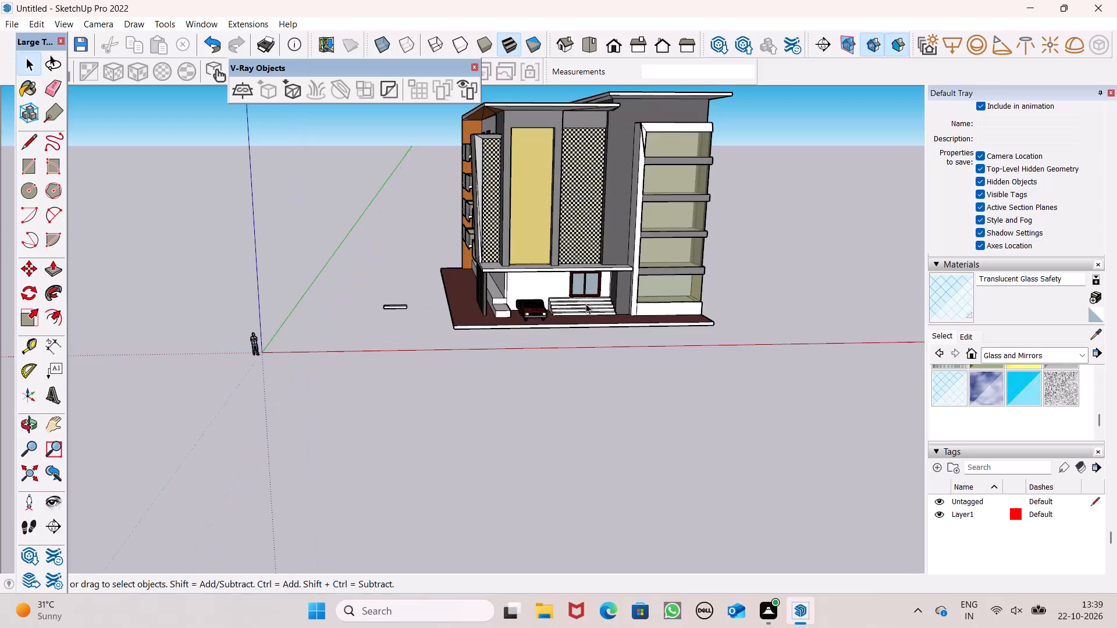
{"action": "left_click", "coordinate": [394, 306]}
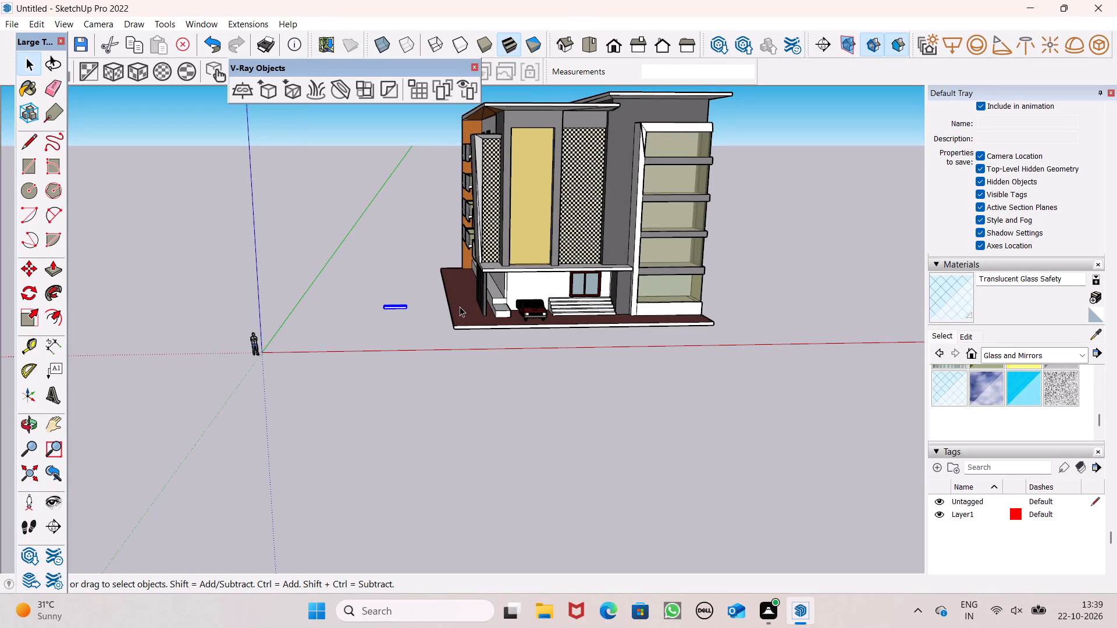
{"action": "key", "text": "Delete"}
{"action": "key", "text": "BackSpace"}
Examine the whole building from the front corner, including the entrance, balconies, roof overhangs and glazed bays.
{"action": "scroll", "coordinate": [690, 293], "scroll_direction": "up", "scroll_amount": 4}
{"action": "scroll", "coordinate": [676, 282], "scroll_direction": "down", "scroll_amount": 3}
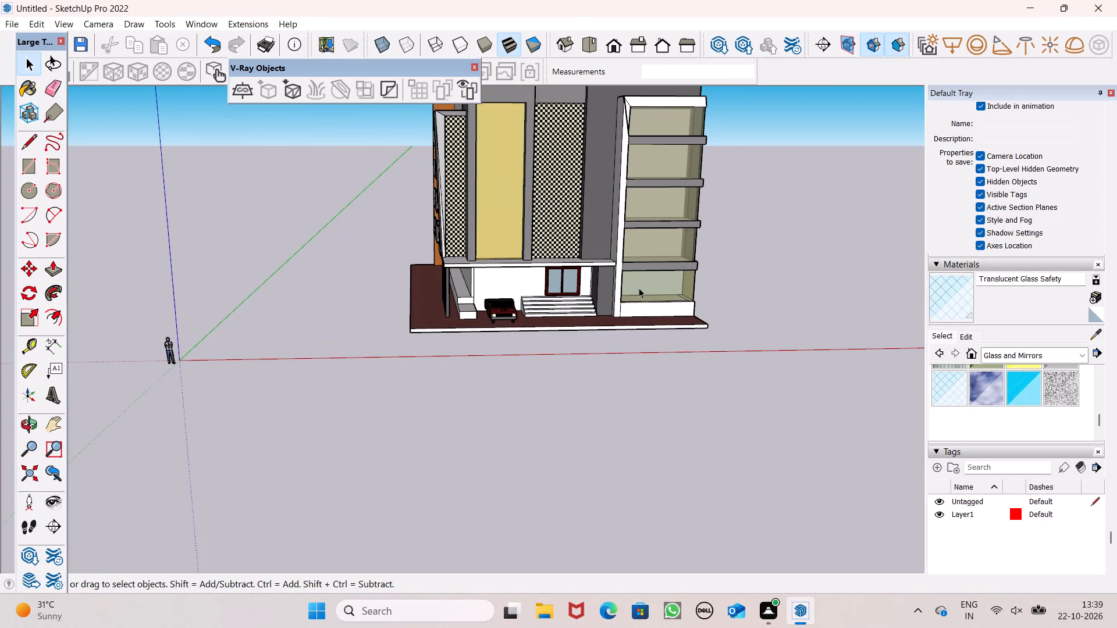
{"action": "middle_click_drag", "start_coordinate": [643, 305], "coordinate": [827, 295]}
{"action": "scroll", "coordinate": [580, 285], "scroll_direction": "down", "scroll_amount": 4}
{"action": "scroll", "coordinate": [577, 171], "scroll_direction": "up", "scroll_amount": 4}
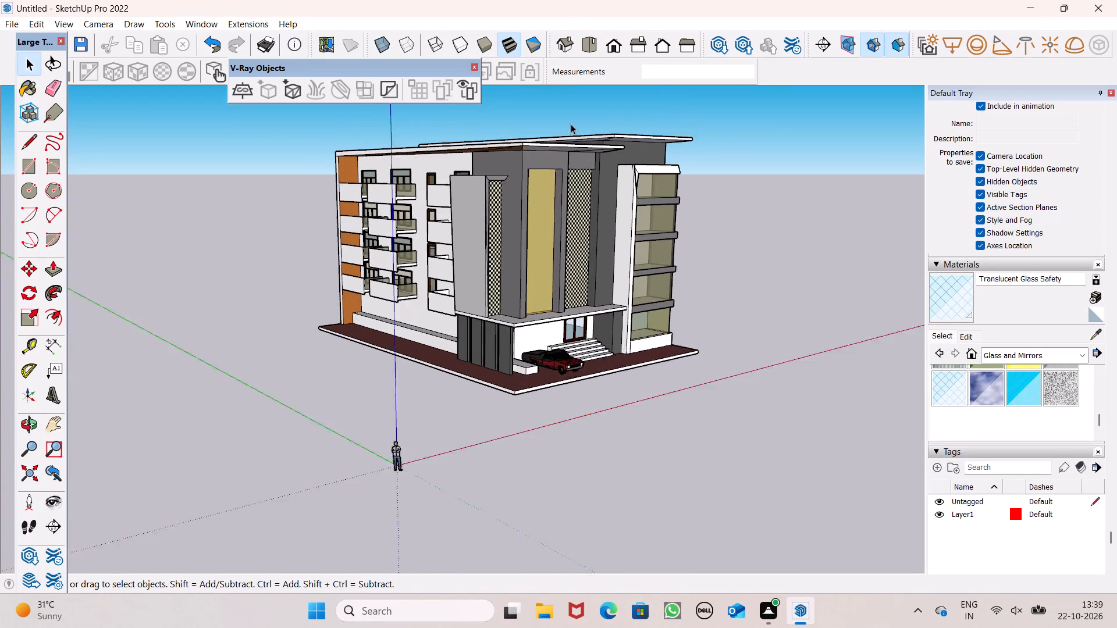
{"action": "scroll", "coordinate": [571, 124], "scroll_direction": "up", "scroll_amount": 1}
{"action": "scroll", "coordinate": [633, 169], "scroll_direction": "up", "scroll_amount": 1}
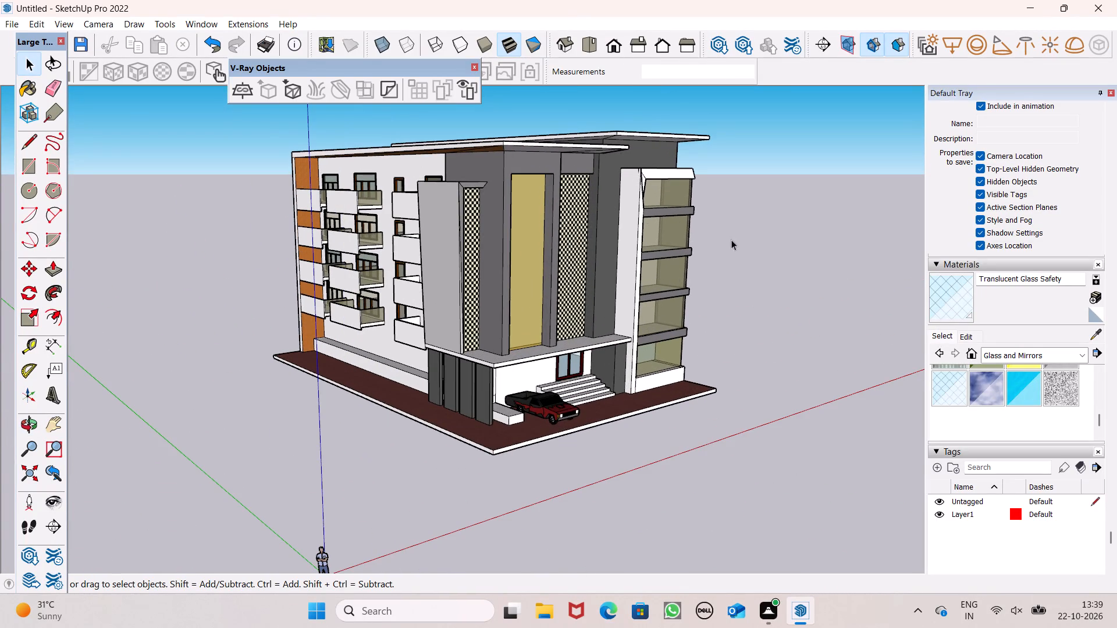
{"action": "scroll", "coordinate": [714, 217], "scroll_direction": "up", "scroll_amount": 2}
{"action": "middle_click_drag", "start_coordinate": [682, 297], "coordinate": [690, 272]}
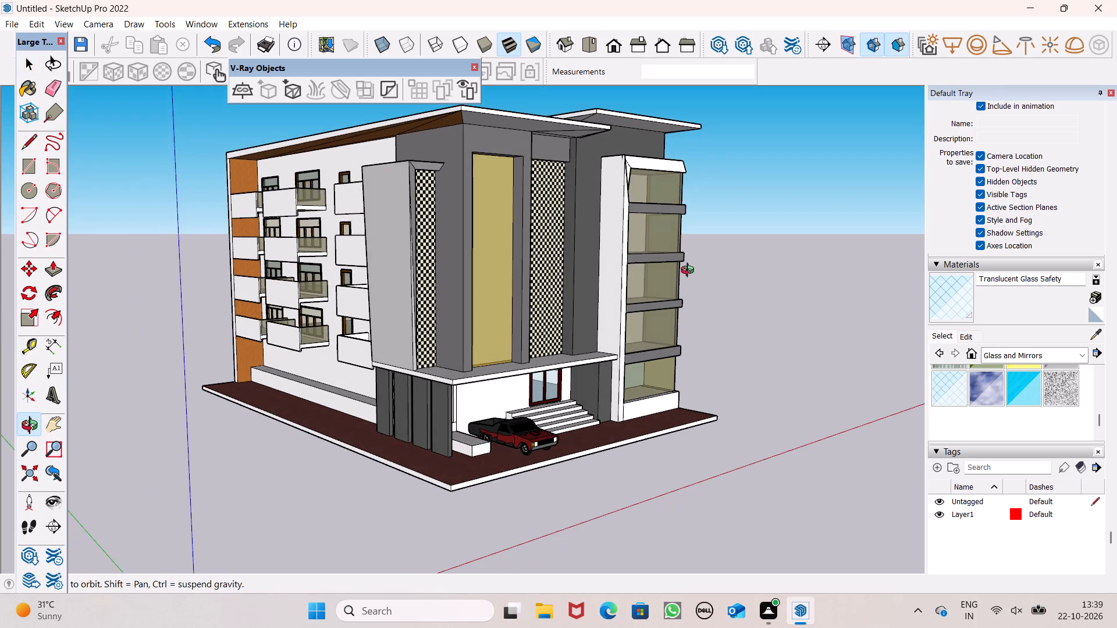
{"action": "middle_click_drag", "start_coordinate": [690, 272], "coordinate": [690, 265]}
{"action": "scroll", "coordinate": [450, 345], "scroll_direction": "down", "scroll_amount": 3}
{"action": "scroll", "coordinate": [540, 152], "scroll_direction": "up", "scroll_amount": 2}
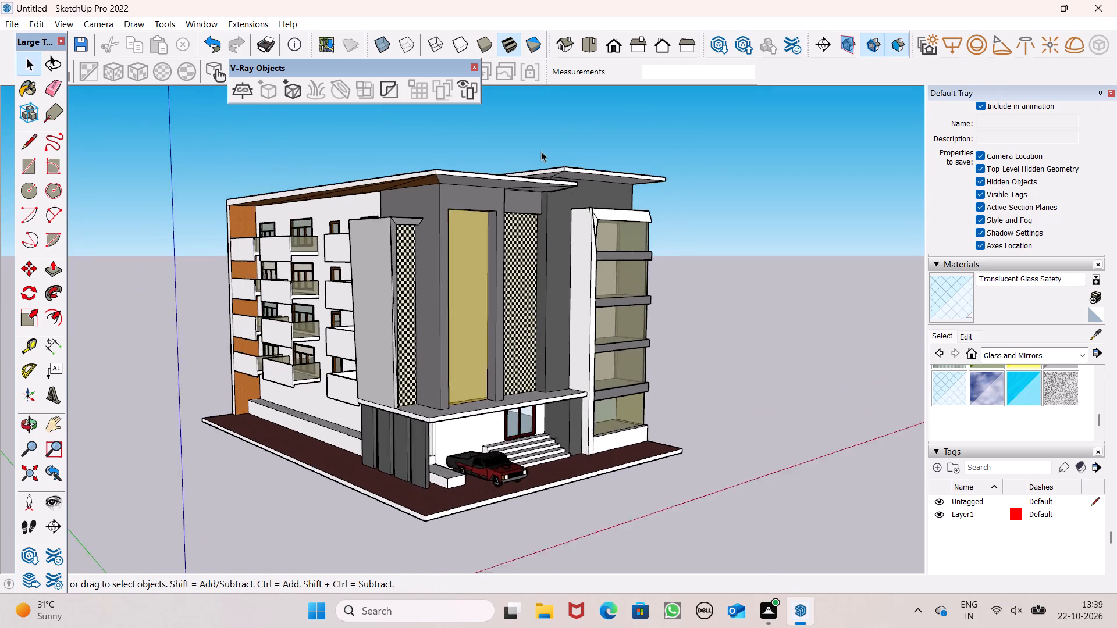
{"action": "scroll", "coordinate": [541, 151], "scroll_direction": "up", "scroll_amount": 2}
{"action": "middle_click_drag", "start_coordinate": [602, 347], "coordinate": [614, 323]}
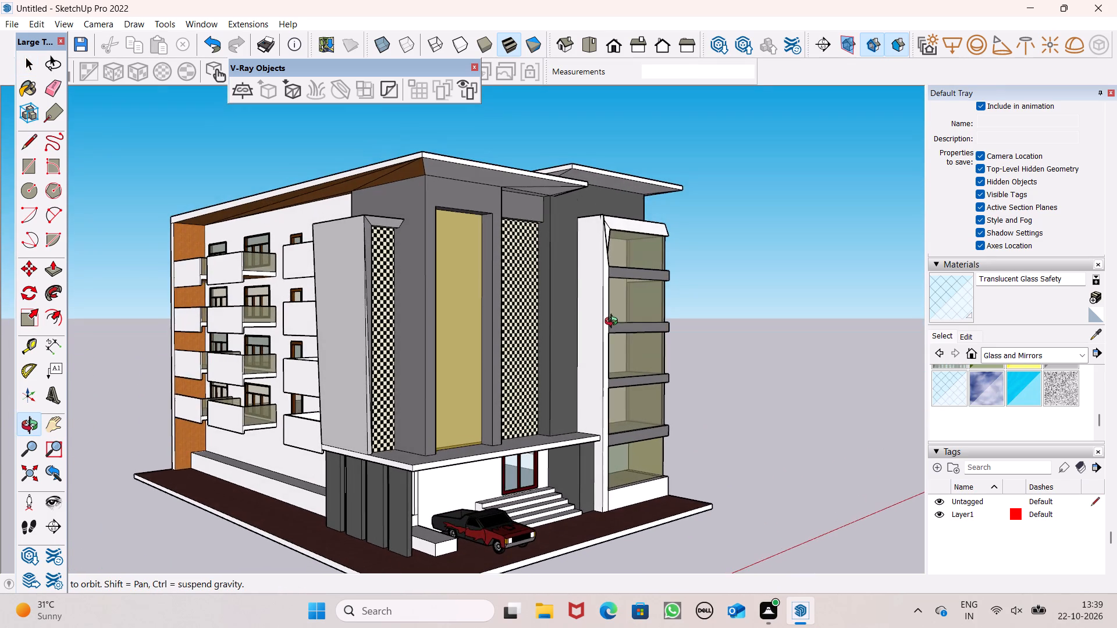
{"action": "middle_click_drag", "start_coordinate": [614, 323], "coordinate": [609, 324]}
{"action": "scroll", "coordinate": [564, 245], "scroll_direction": "down", "scroll_amount": 1}
{"action": "middle_click_drag", "start_coordinate": [660, 384], "coordinate": [660, 373]}
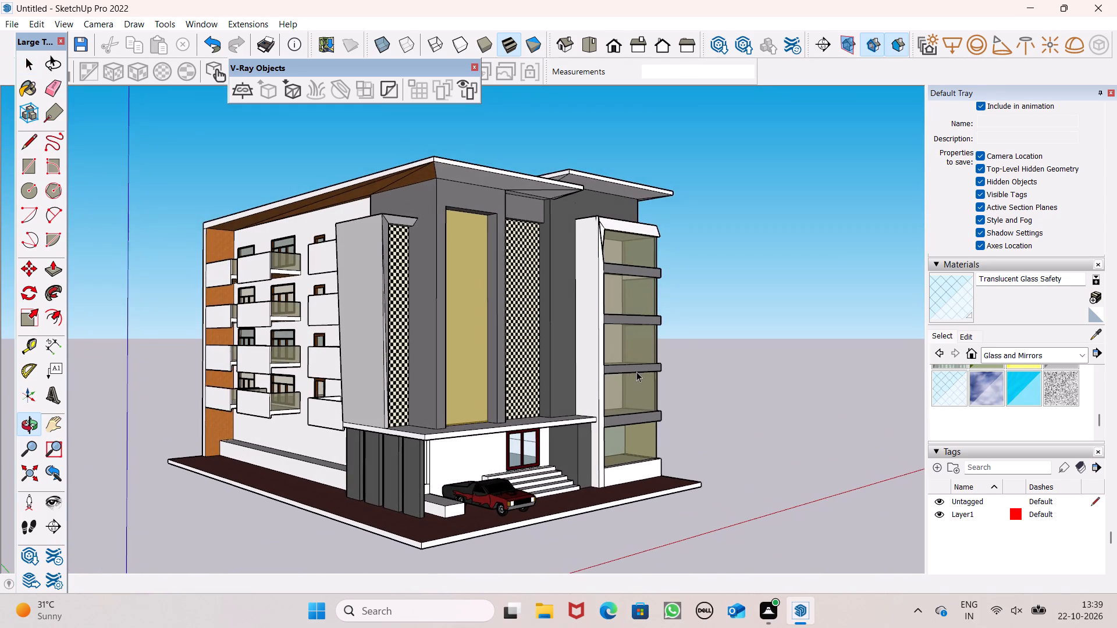
{"action": "scroll", "coordinate": [635, 369], "scroll_direction": "down", "scroll_amount": 1}
{"action": "scroll", "coordinate": [632, 341], "scroll_direction": "up", "scroll_amount": 1}
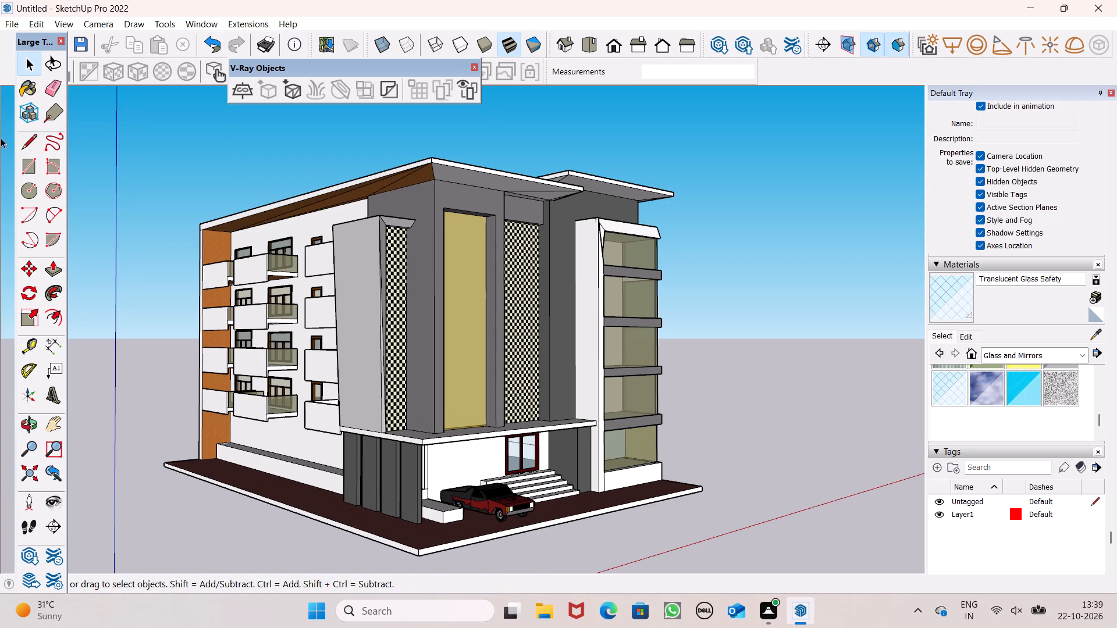
Start saving the untitled building model as a SketchUp model file.
{"action": "key", "text": "ctrl+s"}
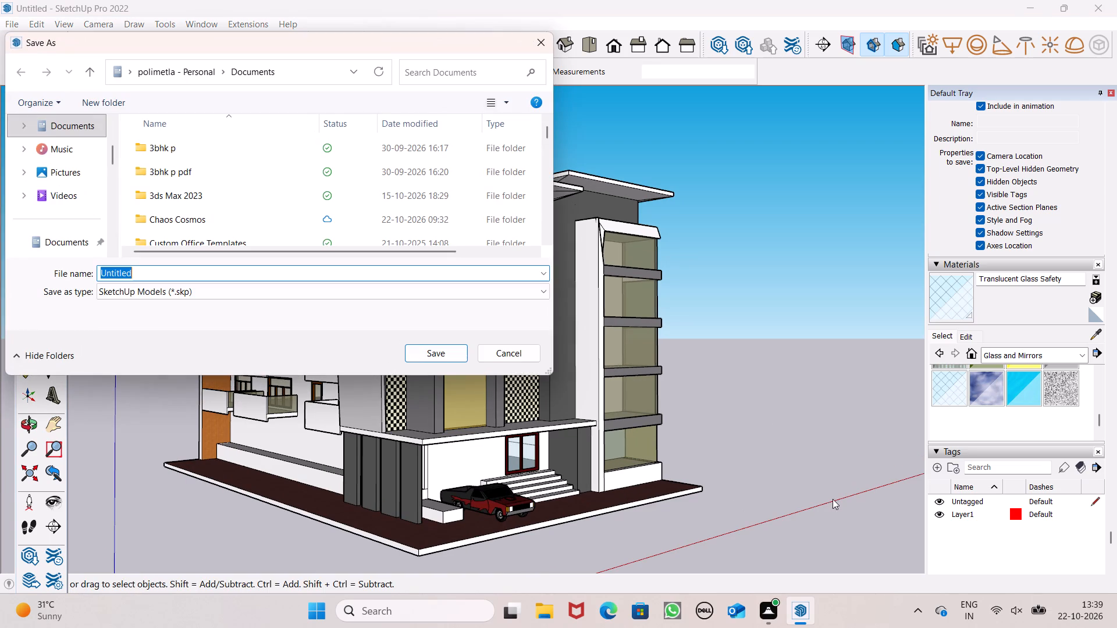
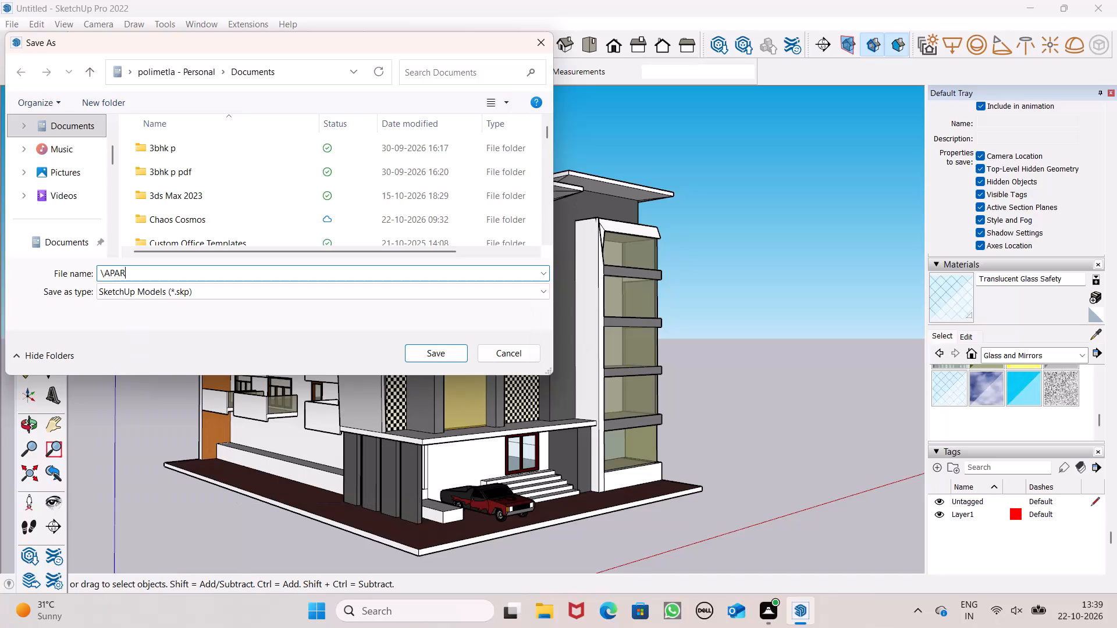
Name the model file "Apartment elevation" and save it in the Documents folder as a SketchUp model.
{"action": "key", "text": "BackSpace"}
{"action": "key", "text": "BackSpace"}
{"action": "key", "text": "BackSpace"}
{"action": "key", "text": "BackSpace"}
{"action": "key", "text": "BackSpace"}
{"action": "key", "text": "a"}
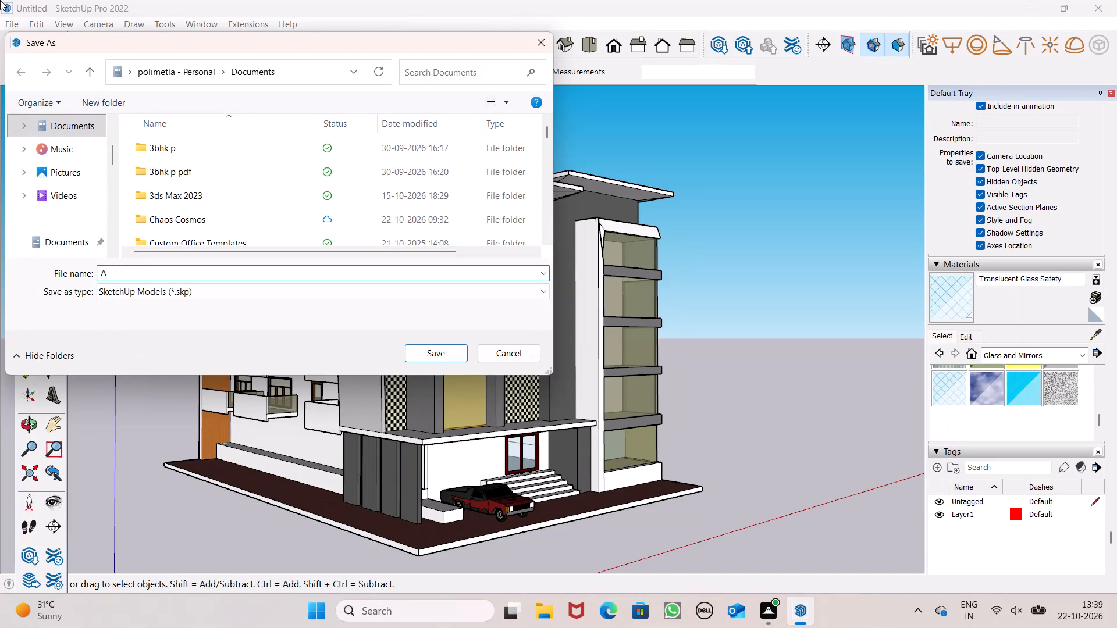
{"action": "type", "text": "partment"}
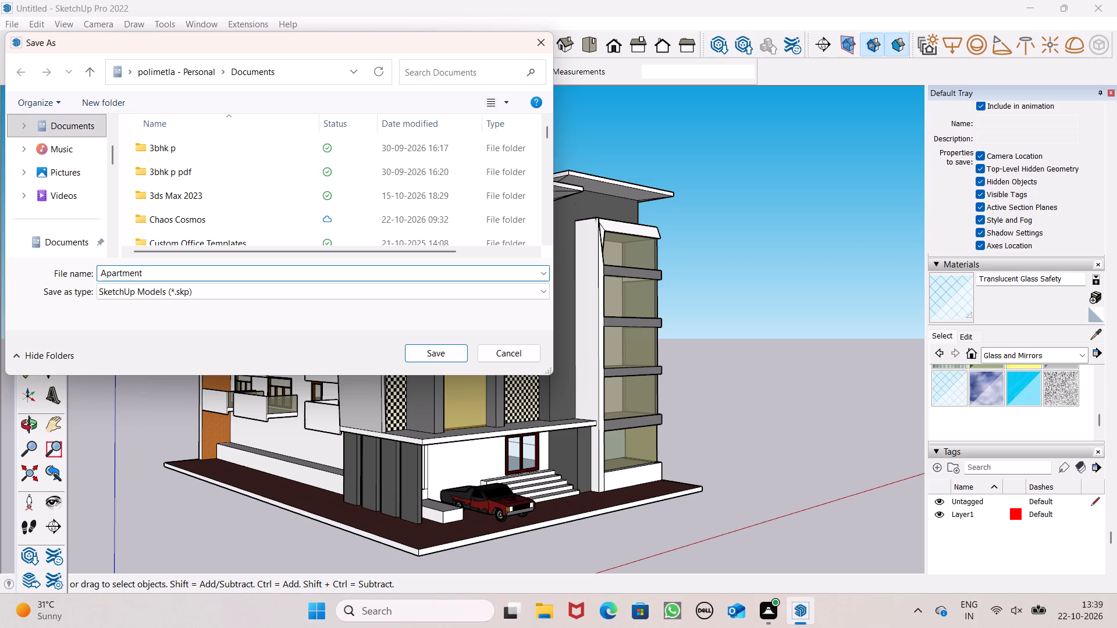
{"action": "key", "text": "space"}
{"action": "type", "text": "eleva"}
{"action": "type", "text": "tion"}
{"action": "left_click", "coordinate": [450, 351]}
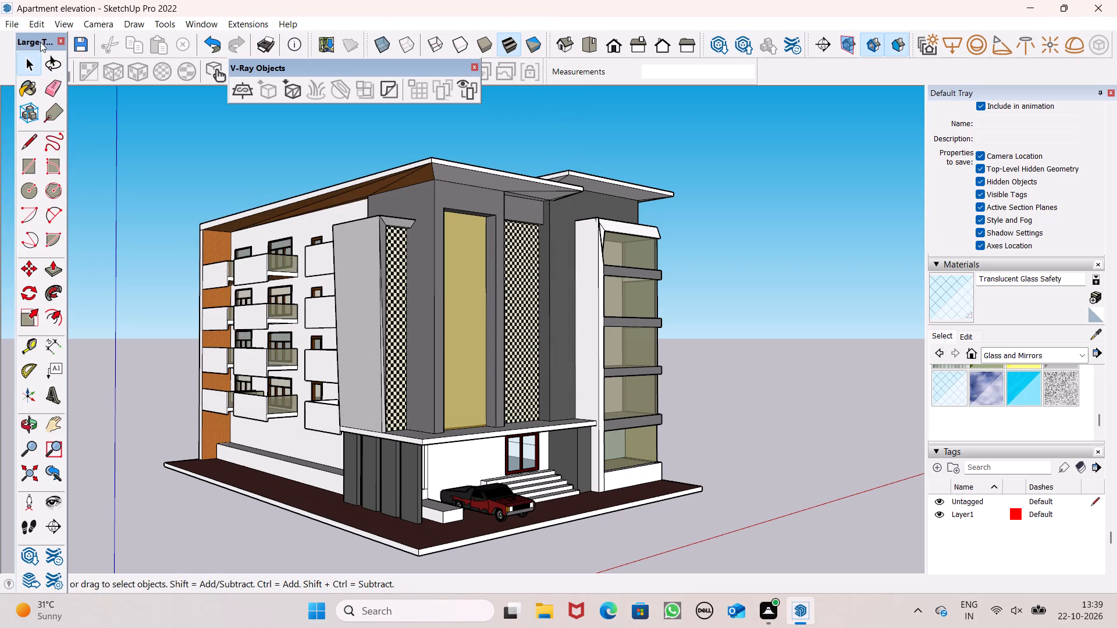
Export the current front-corner view as a 2D graphic in JPEG format, named "Apartment elevation", to the Documents folder.
{"action": "left_click", "coordinate": [3, 23]}
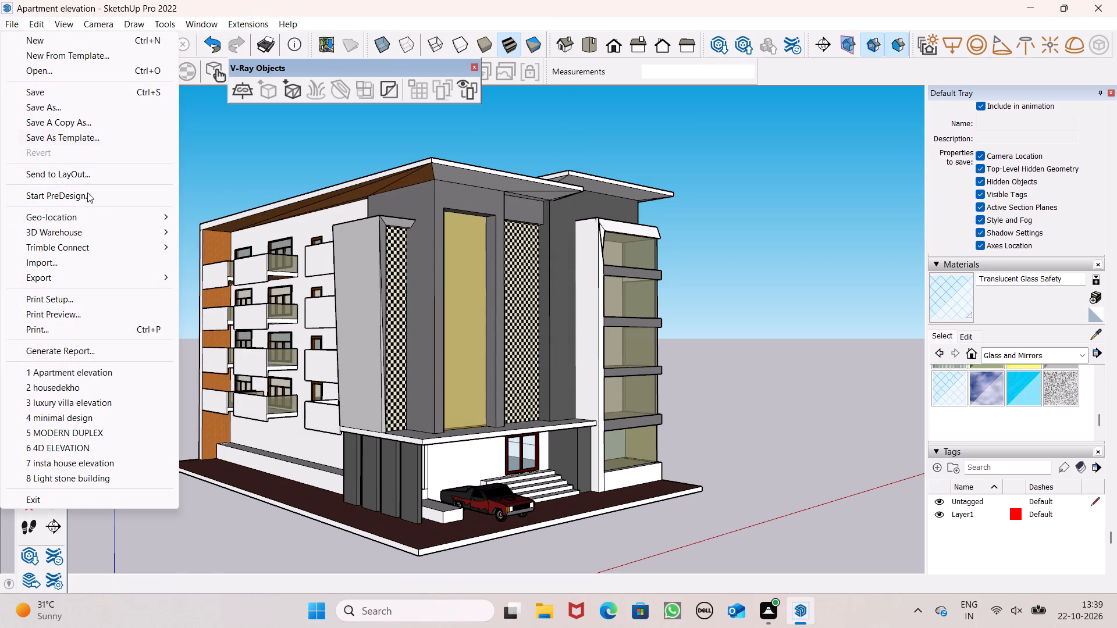
{"action": "left_click", "coordinate": [84, 282]}
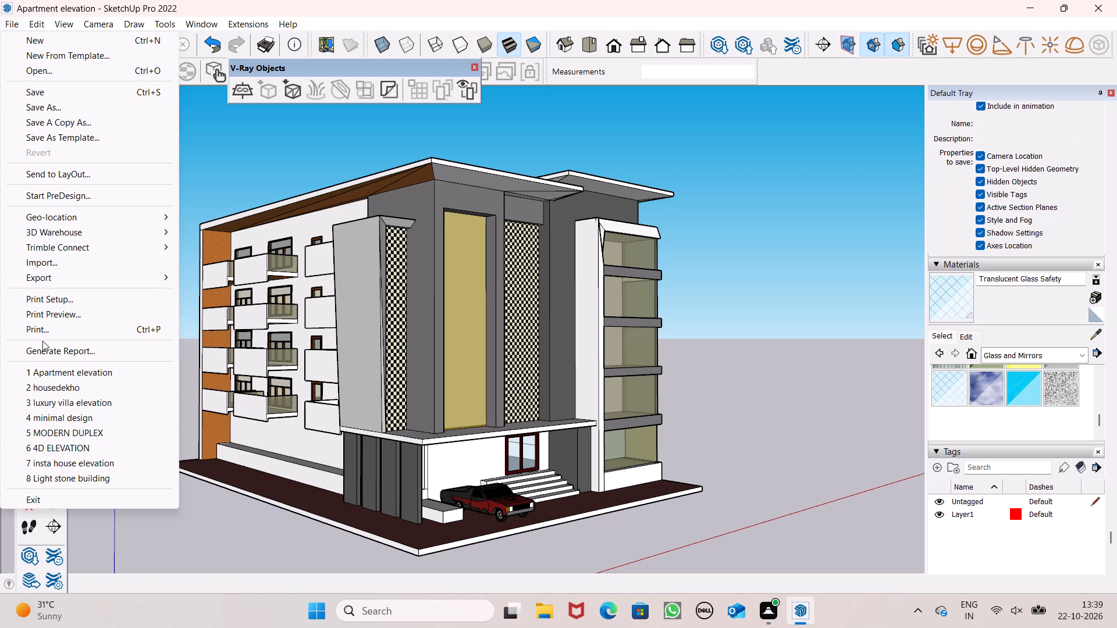
{"action": "left_click", "coordinate": [90, 276]}
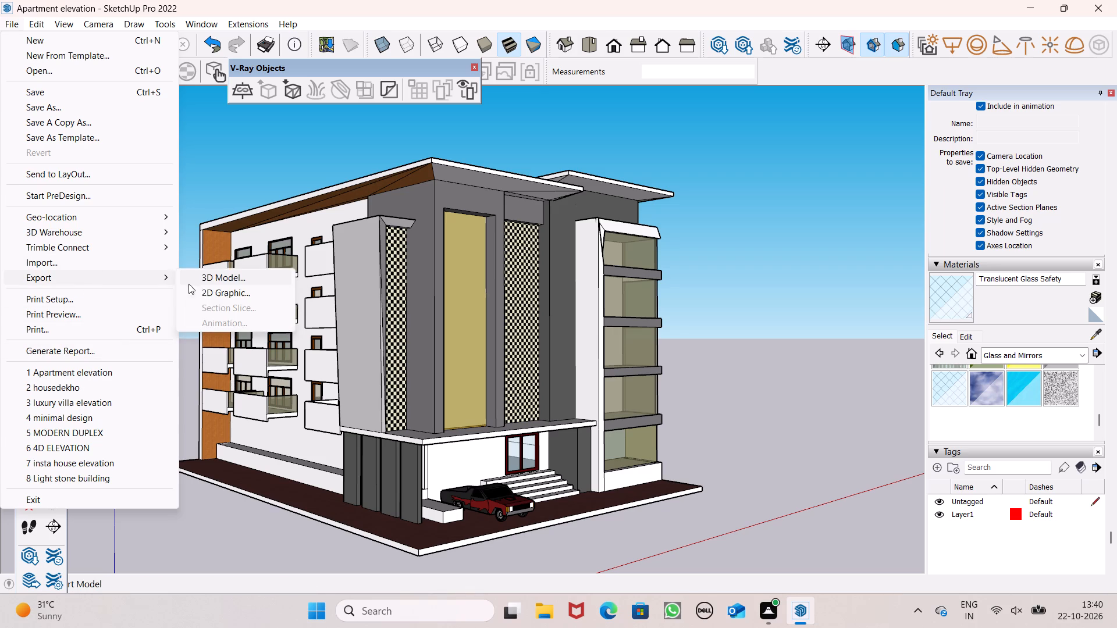
{"action": "left_click", "coordinate": [212, 295]}
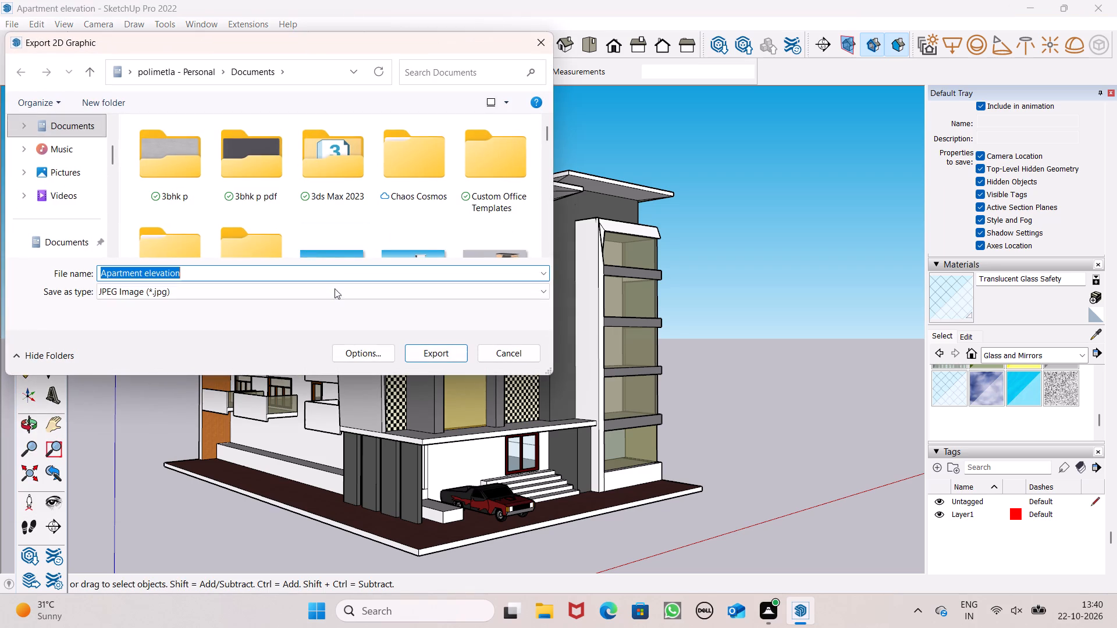
{"action": "left_click", "coordinate": [421, 354]}
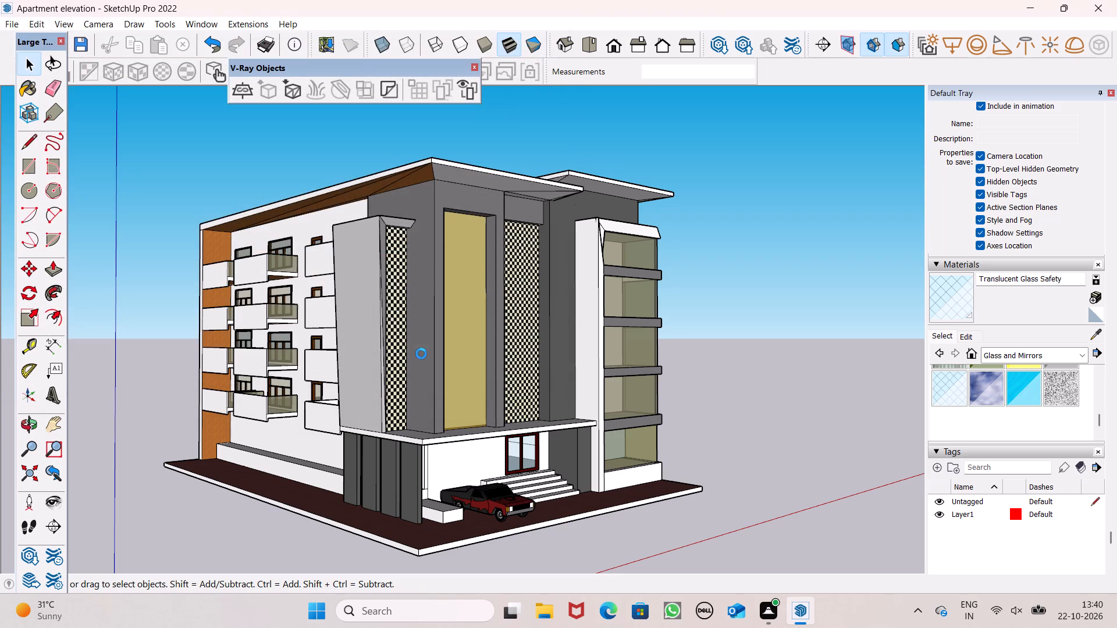